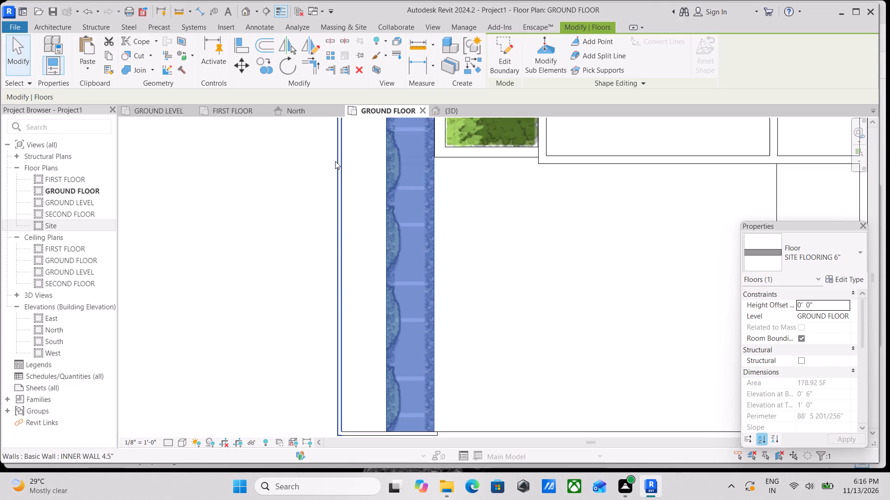
Examine the ground-floor plan from the southwest paved strip up to the planting in the northeast corner.
{"action": "scroll", "coordinate": [300, 96], "scroll_direction": "down", "scroll_amount": 6}
{"action": "middle_click_drag", "start_coordinate": [415, 223], "coordinate": [324, 258]}
{"action": "scroll", "coordinate": [381, 234], "scroll_direction": "down", "scroll_amount": 2}
{"action": "middle_click_drag", "start_coordinate": [381, 234], "coordinate": [303, 285]}
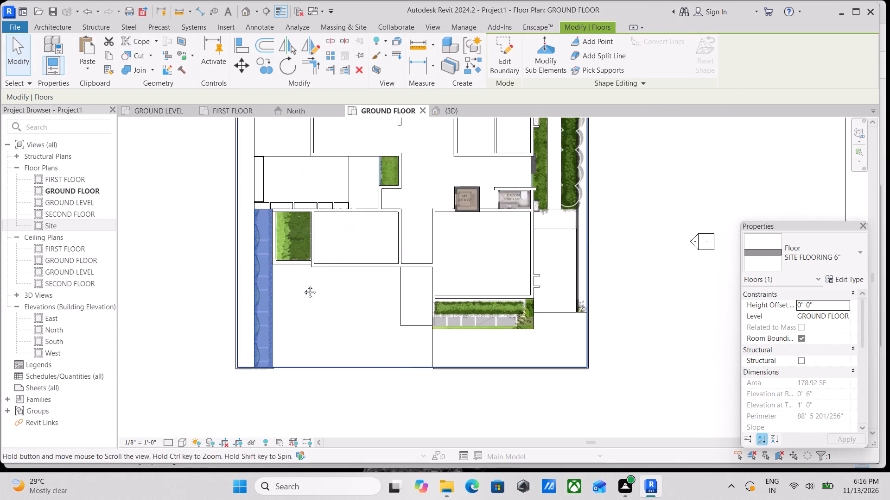
{"action": "middle_click_drag", "start_coordinate": [303, 285], "coordinate": [303, 287]}
{"action": "scroll", "coordinate": [404, 195], "scroll_direction": "down", "scroll_amount": 1}
{"action": "middle_click_drag", "start_coordinate": [404, 195], "coordinate": [327, 269]}
{"action": "middle_click_drag", "start_coordinate": [361, 156], "coordinate": [334, 206]}
{"action": "scroll", "coordinate": [316, 159], "scroll_direction": "up", "scroll_amount": 2}
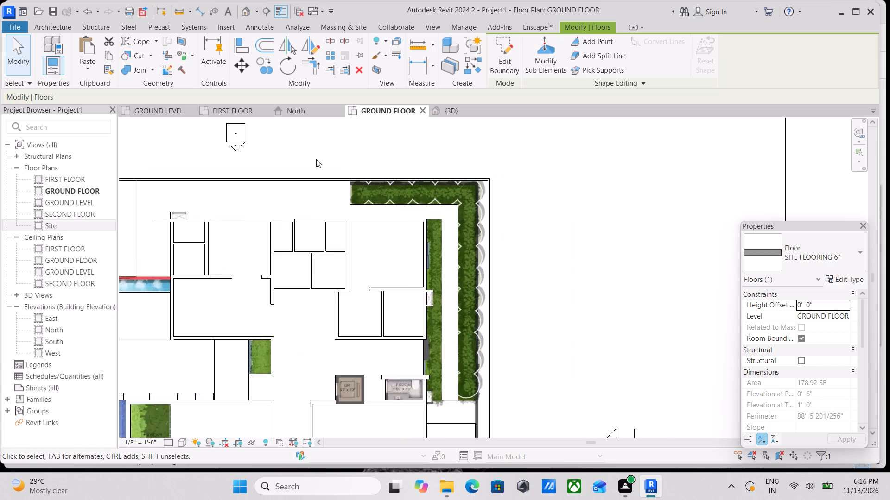
{"action": "scroll", "coordinate": [316, 159], "scroll_direction": "up", "scroll_amount": 1}
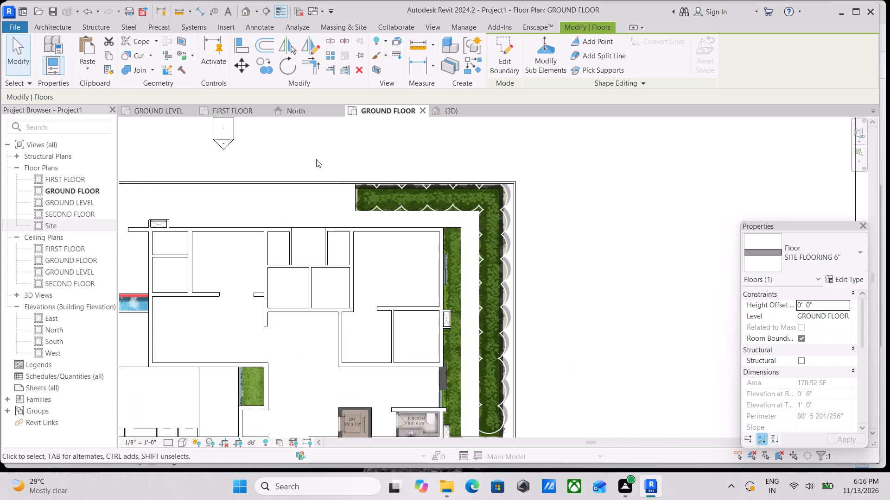
{"action": "key", "text": "Escape"}
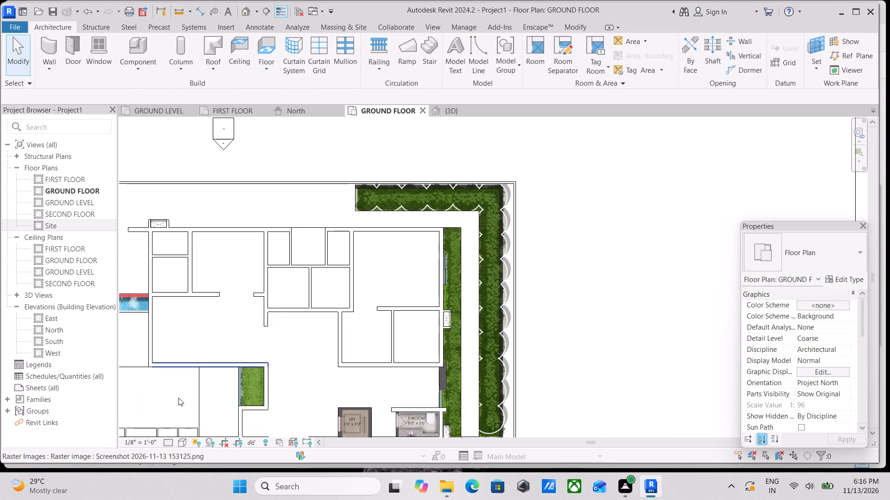
Start a new wall of type OUTER WALL THICKNESS 9" for the small planted court west of the lift.
{"action": "scroll", "coordinate": [208, 396], "scroll_direction": "up", "scroll_amount": 3}
{"action": "middle_click_drag", "start_coordinate": [315, 413], "coordinate": [380, 326]}
{"action": "scroll", "coordinate": [380, 326], "scroll_direction": "up", "scroll_amount": 3}
{"action": "scroll", "coordinate": [234, 319], "scroll_direction": "up", "scroll_amount": 2}
{"action": "middle_click_drag", "start_coordinate": [256, 362], "coordinate": [273, 396]}
{"action": "scroll", "coordinate": [203, 317], "scroll_direction": "up", "scroll_amount": 3}
{"action": "middle_click_drag", "start_coordinate": [203, 317], "coordinate": [212, 351]}
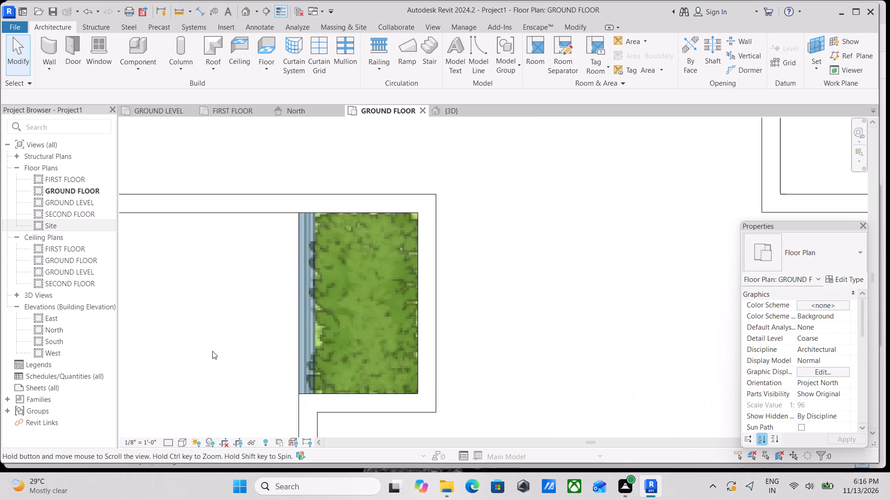
{"action": "scroll", "coordinate": [236, 294], "scroll_direction": "up", "scroll_amount": 3}
{"action": "scroll", "coordinate": [236, 294], "scroll_direction": "down", "scroll_amount": 5}
{"action": "middle_click_drag", "start_coordinate": [236, 293], "coordinate": [285, 286]}
{"action": "type", "text": "WA"}
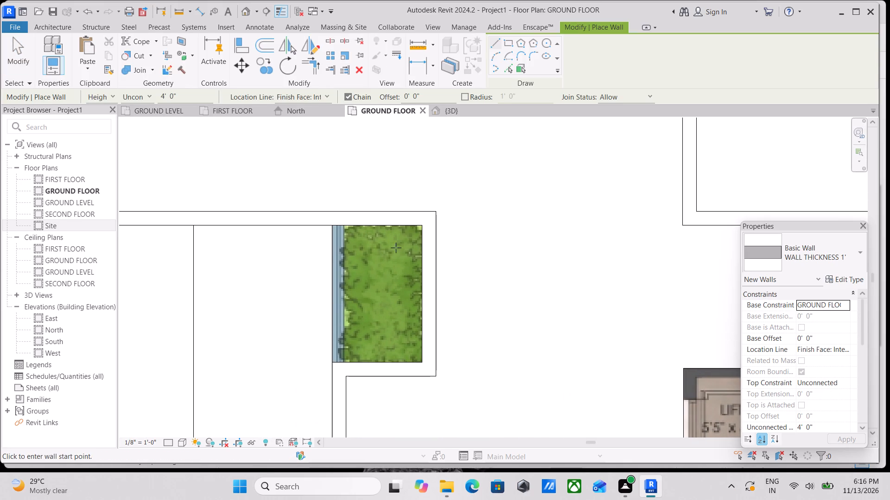
{"action": "left_click", "coordinate": [818, 254]}
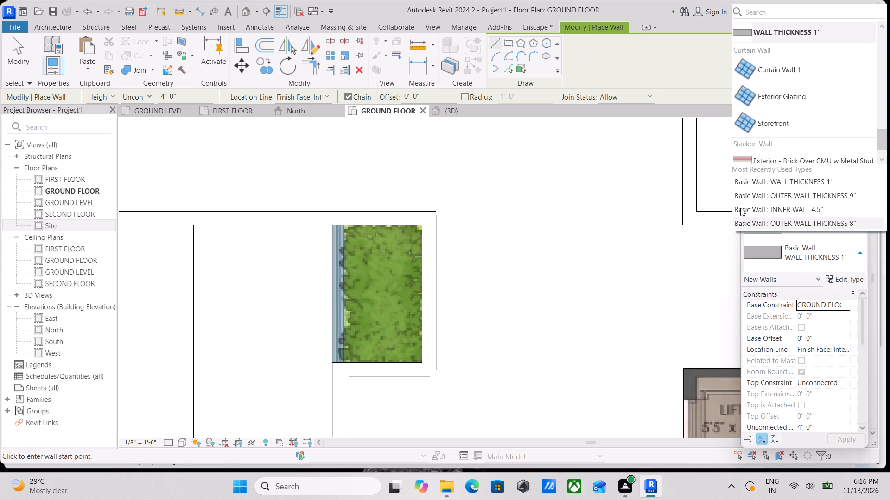
{"action": "scroll", "coordinate": [776, 138], "scroll_direction": "up", "scroll_amount": 4}
{"action": "scroll", "coordinate": [776, 138], "scroll_direction": "down", "scroll_amount": 1}
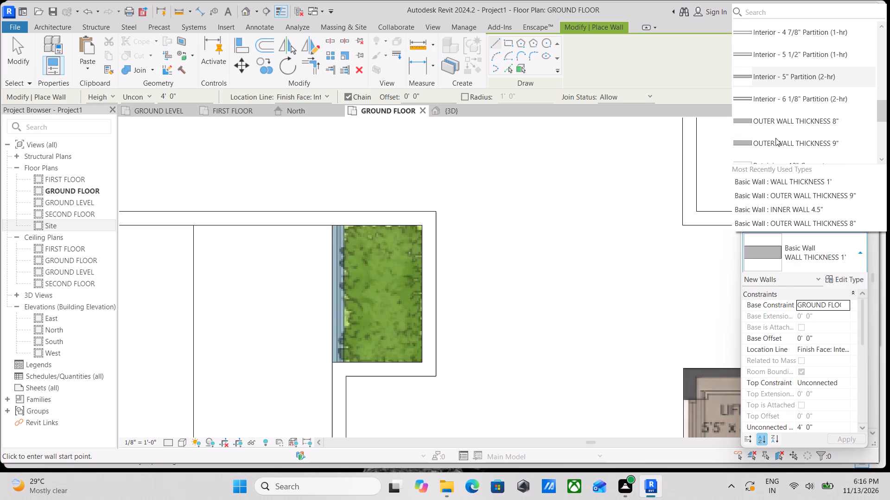
{"action": "left_click", "coordinate": [793, 136]}
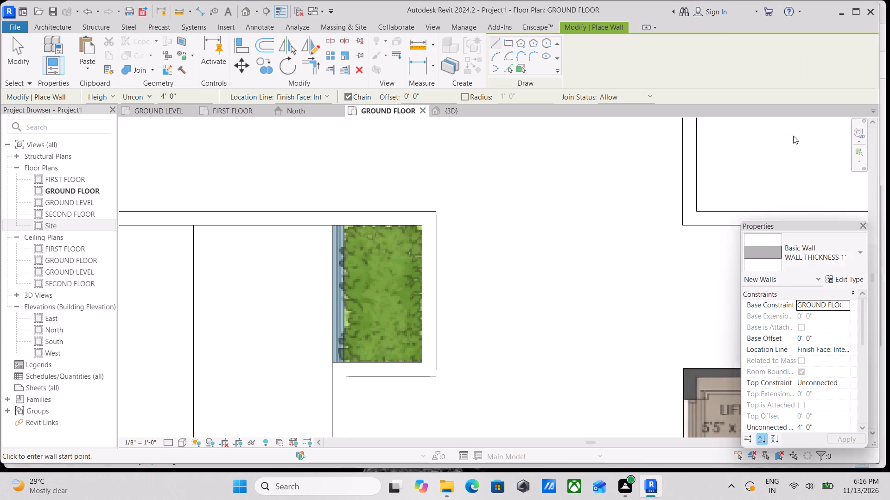
{"action": "scroll", "coordinate": [376, 315], "scroll_direction": "up", "scroll_amount": 4}
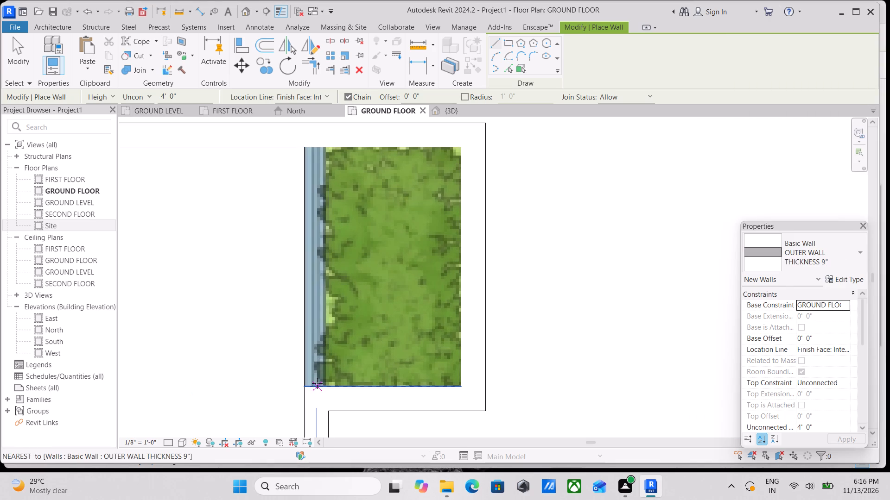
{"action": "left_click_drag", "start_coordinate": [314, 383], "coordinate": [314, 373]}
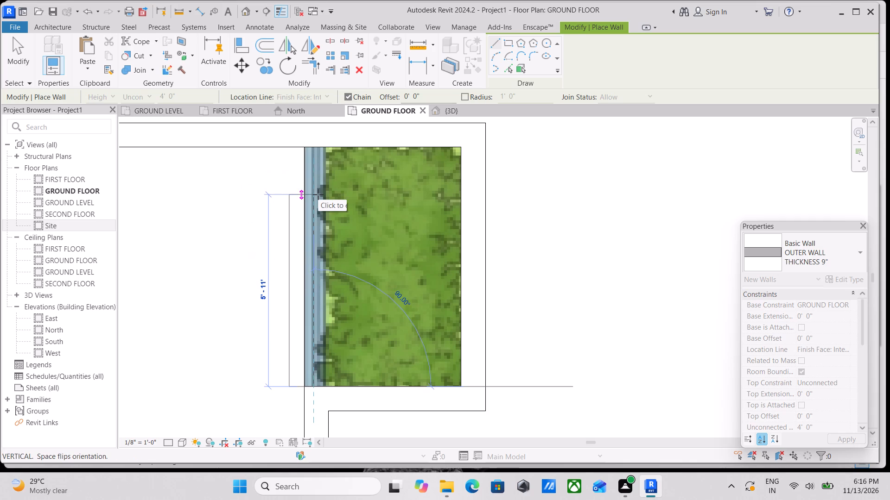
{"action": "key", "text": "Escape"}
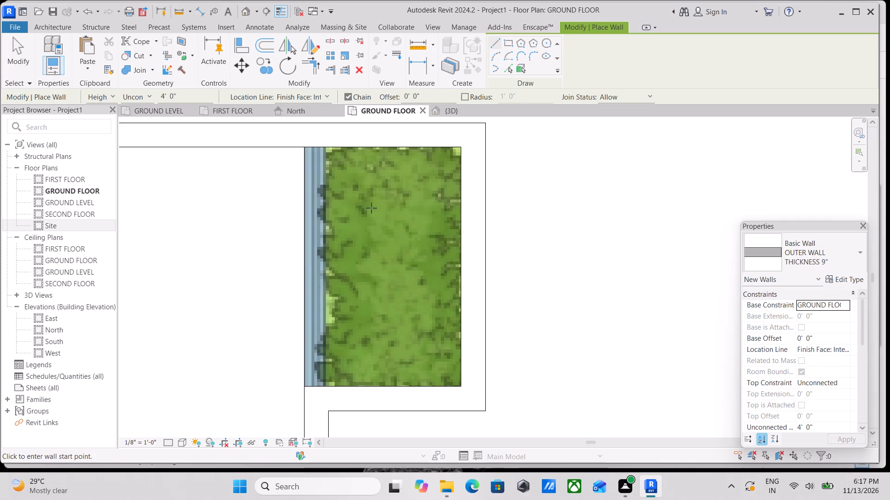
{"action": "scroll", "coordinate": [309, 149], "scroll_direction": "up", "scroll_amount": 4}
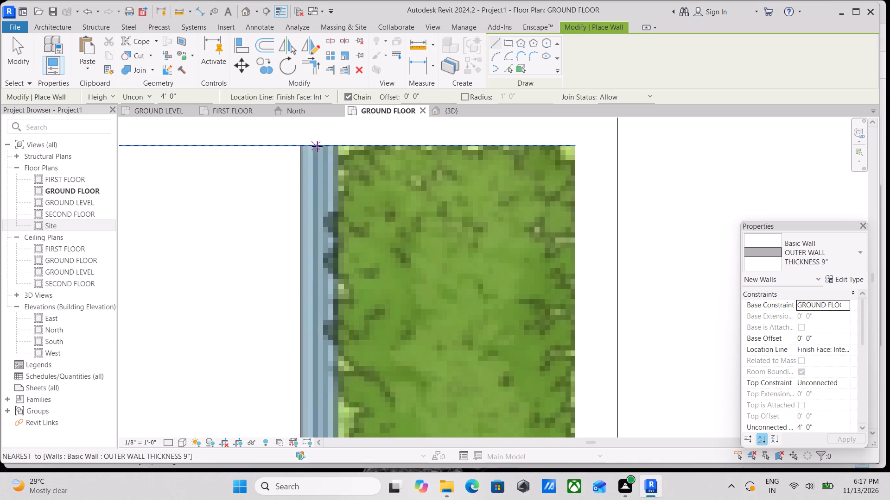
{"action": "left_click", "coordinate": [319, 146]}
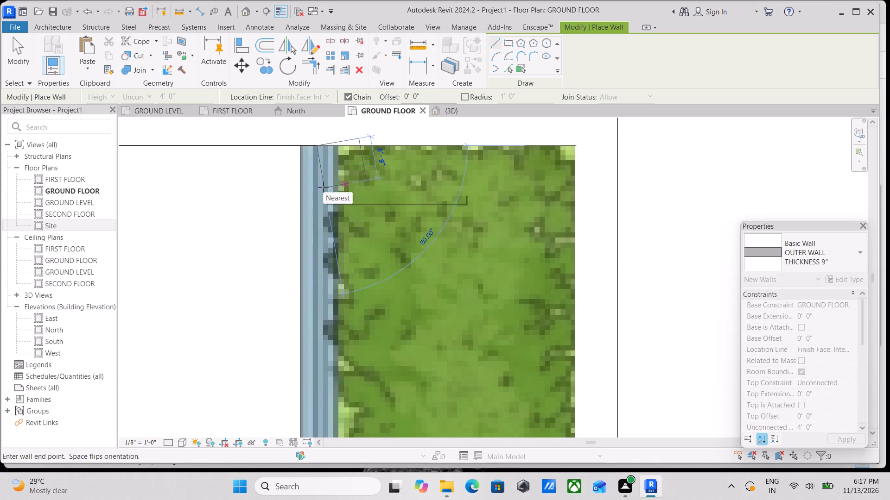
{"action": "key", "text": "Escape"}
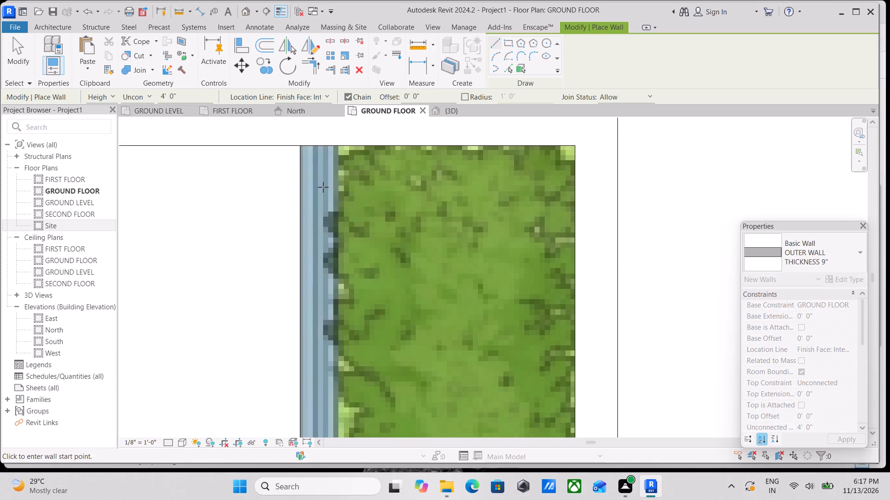
Draw a 4' 0" high OUTER WALL THICKNESS 9" wall along the small court's west edge, from its northwest to southwest corner.
{"action": "left_click", "coordinate": [298, 147]}
{"action": "middle_click_drag", "start_coordinate": [306, 231], "coordinate": [221, 51]}
{"action": "middle_click_drag", "start_coordinate": [214, 232], "coordinate": [202, 225]}
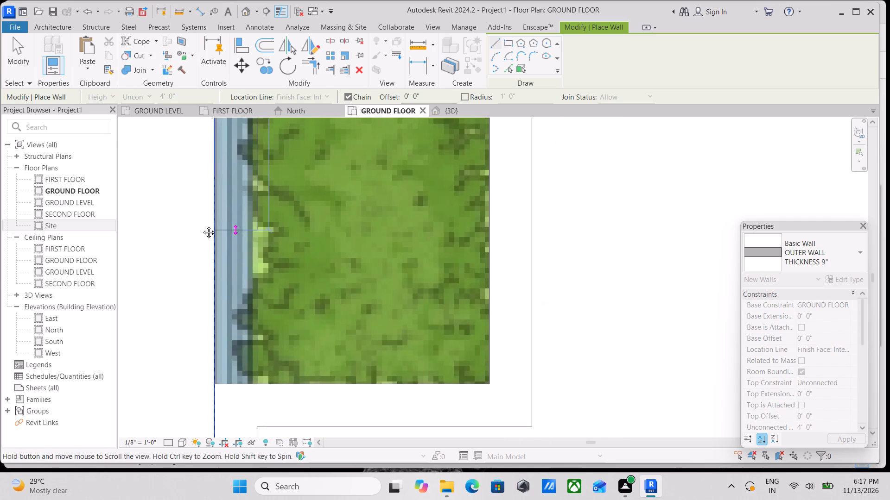
{"action": "middle_click_drag", "start_coordinate": [202, 225], "coordinate": [170, 161]}
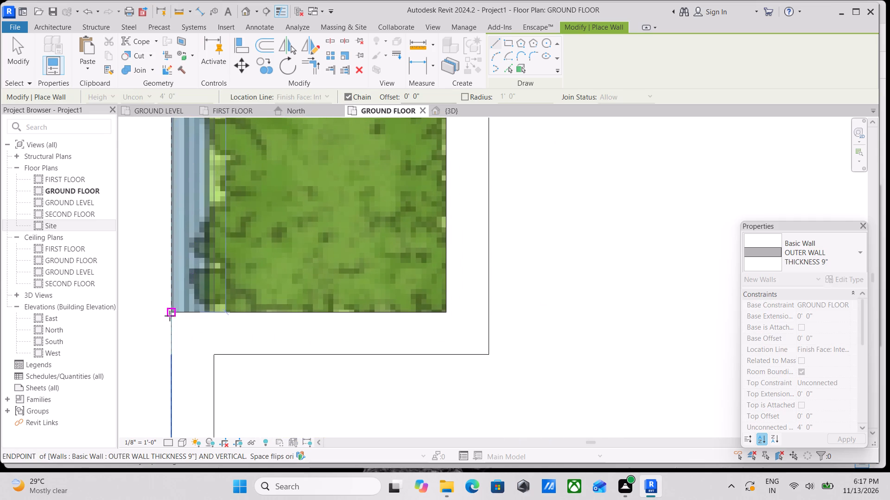
{"action": "left_click", "coordinate": [170, 313]}
{"action": "scroll", "coordinate": [173, 298], "scroll_direction": "down", "scroll_amount": 2}
{"action": "middle_click_drag", "start_coordinate": [173, 298], "coordinate": [249, 356]}
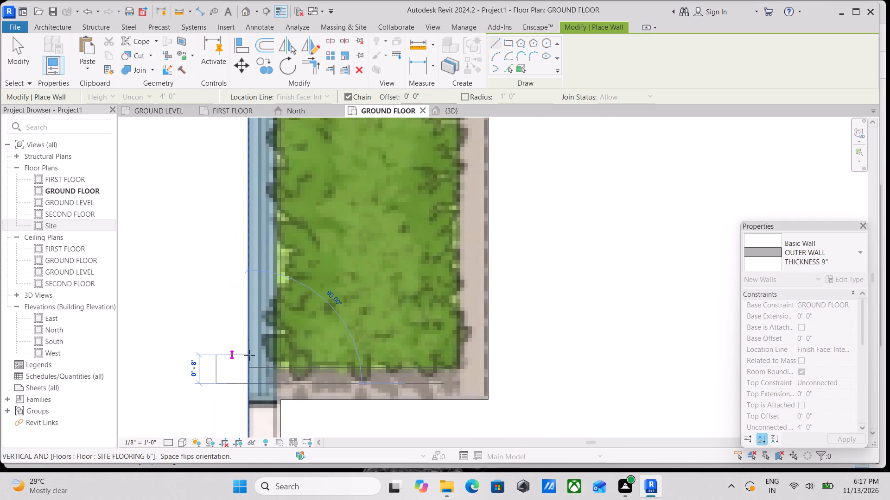
{"action": "key", "text": "Escape"}
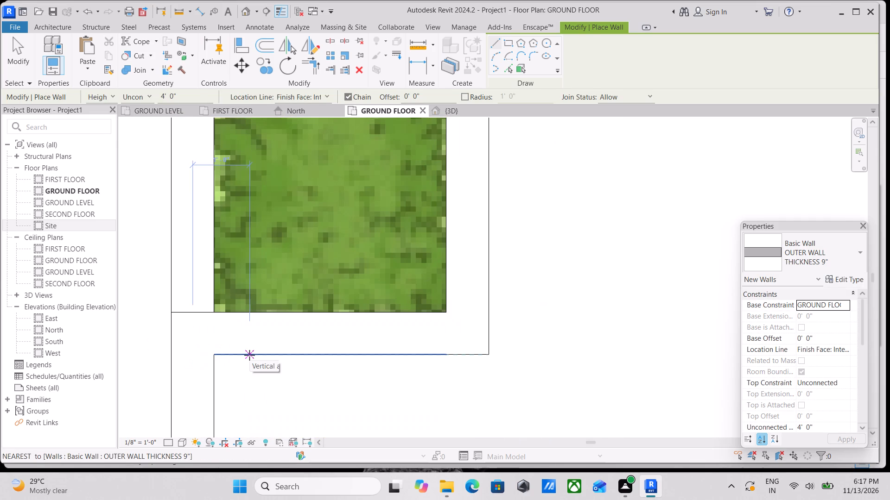
{"action": "scroll", "coordinate": [249, 355], "scroll_direction": "down", "scroll_amount": 4}
{"action": "middle_click_drag", "start_coordinate": [349, 340], "coordinate": [431, 434]}
{"action": "scroll", "coordinate": [403, 351], "scroll_direction": "down", "scroll_amount": 4}
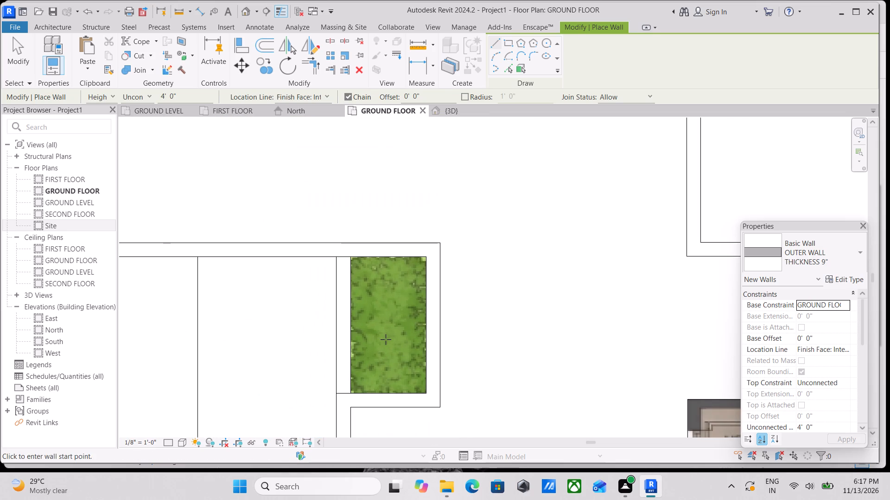
{"action": "key", "text": "Escape"}
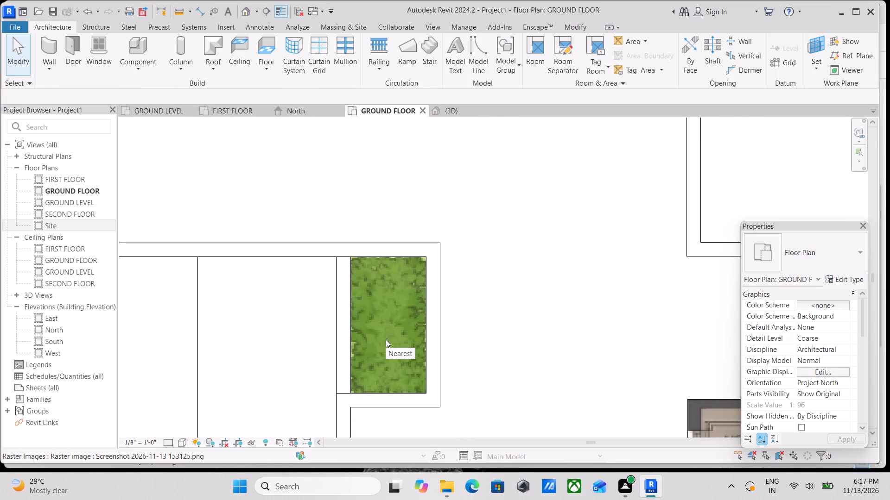
Examine the whole villa in the 3D view from the front and from above, checking the floors and walls around the courts.
{"action": "scroll", "coordinate": [290, 100], "scroll_direction": "down", "scroll_amount": 4}
{"action": "scroll", "coordinate": [272, 146], "scroll_direction": "down", "scroll_amount": 3}
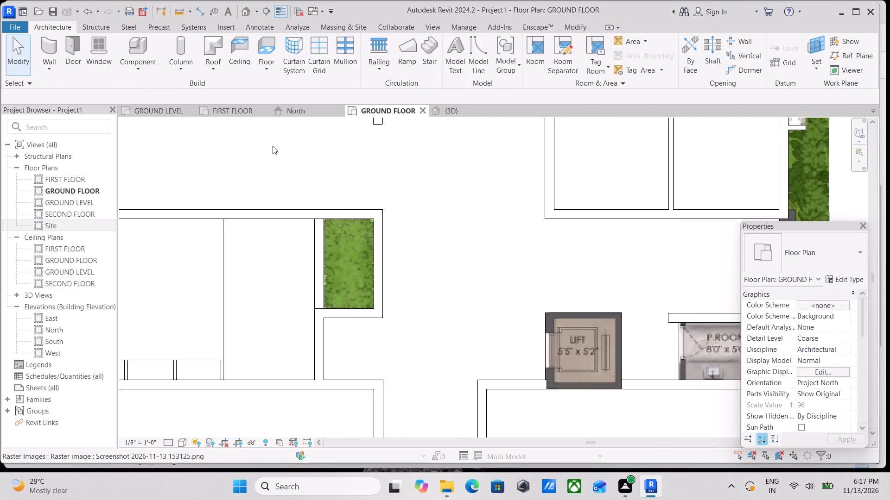
{"action": "scroll", "coordinate": [303, 143], "scroll_direction": "down", "scroll_amount": 3}
{"action": "scroll", "coordinate": [769, 199], "scroll_direction": "down", "scroll_amount": 3}
{"action": "scroll", "coordinate": [675, 214], "scroll_direction": "down", "scroll_amount": 3}
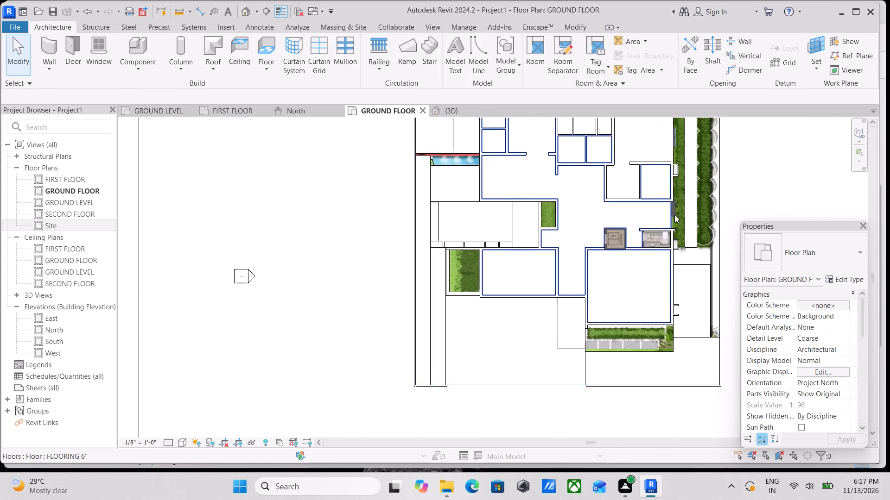
{"action": "middle_click_drag", "start_coordinate": [674, 215], "coordinate": [632, 270]}
{"action": "left_click", "coordinate": [452, 113]}
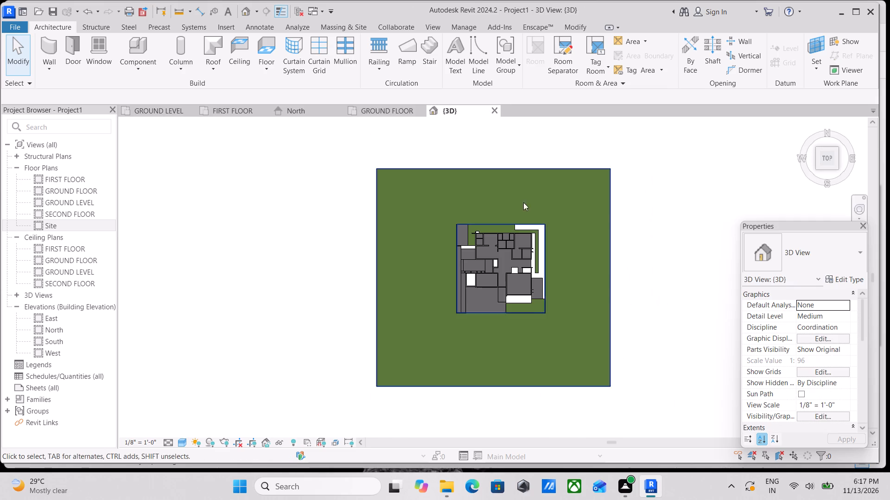
{"action": "left_click", "coordinate": [837, 168]}
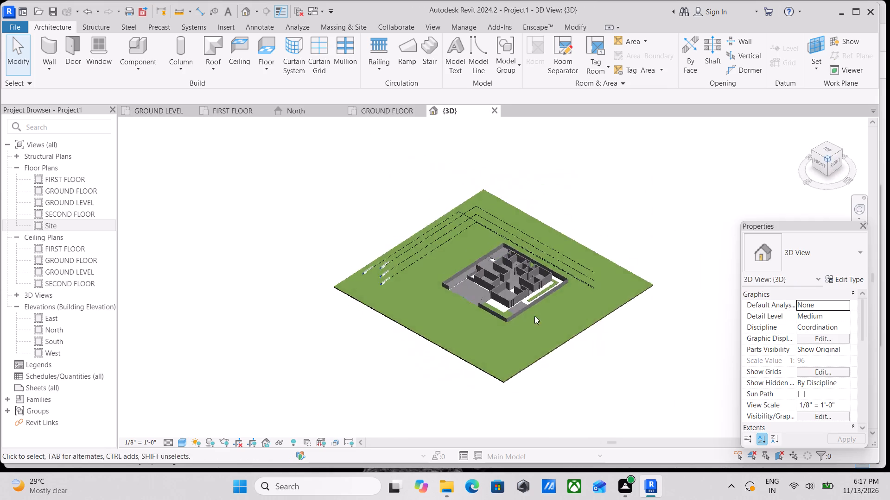
{"action": "scroll", "coordinate": [521, 326], "scroll_direction": "up", "scroll_amount": 8}
{"action": "scroll", "coordinate": [485, 294], "scroll_direction": "up", "scroll_amount": 7}
{"action": "middle_click_drag", "start_coordinate": [364, 245], "coordinate": [369, 248]}
{"action": "scroll", "coordinate": [369, 248], "scroll_direction": "up", "scroll_amount": 2}
{"action": "middle_click", "coordinate": [399, 260]}
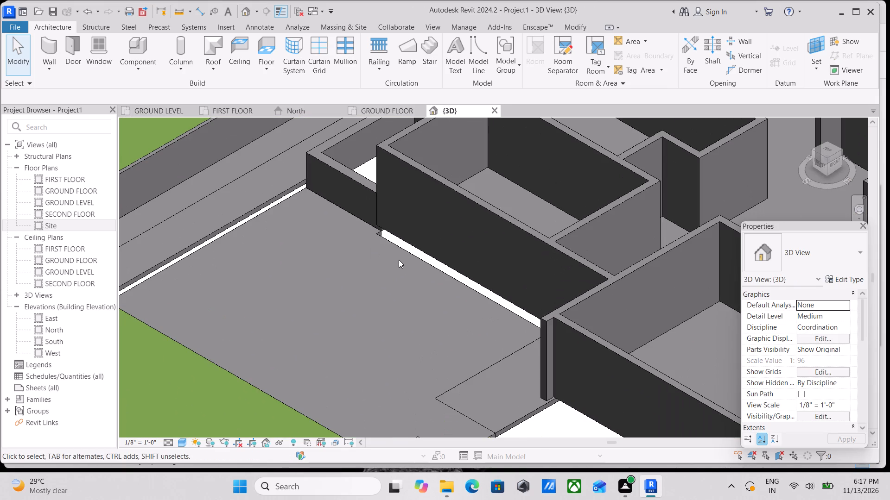
{"action": "left_click", "coordinate": [814, 162]}
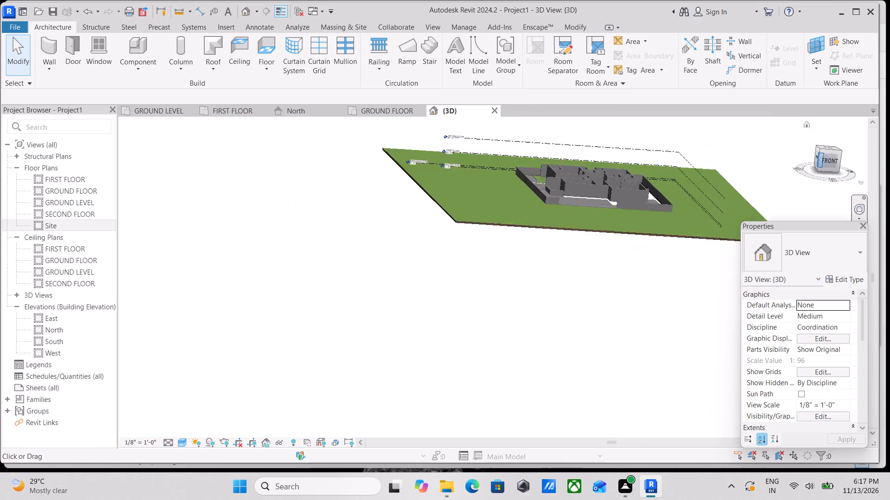
{"action": "scroll", "coordinate": [521, 292], "scroll_direction": "up", "scroll_amount": 3}
{"action": "middle_click_drag", "start_coordinate": [477, 301], "coordinate": [425, 384]}
{"action": "scroll", "coordinate": [425, 384], "scroll_direction": "up", "scroll_amount": 6}
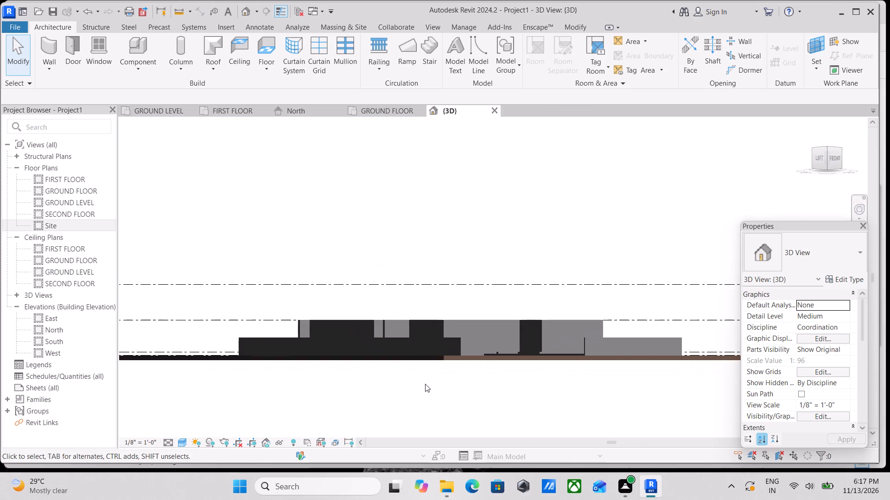
{"action": "left_click", "coordinate": [827, 147]}
{"action": "scroll", "coordinate": [583, 342], "scroll_direction": "up", "scroll_amount": 4}
{"action": "scroll", "coordinate": [493, 361], "scroll_direction": "up", "scroll_amount": 2}
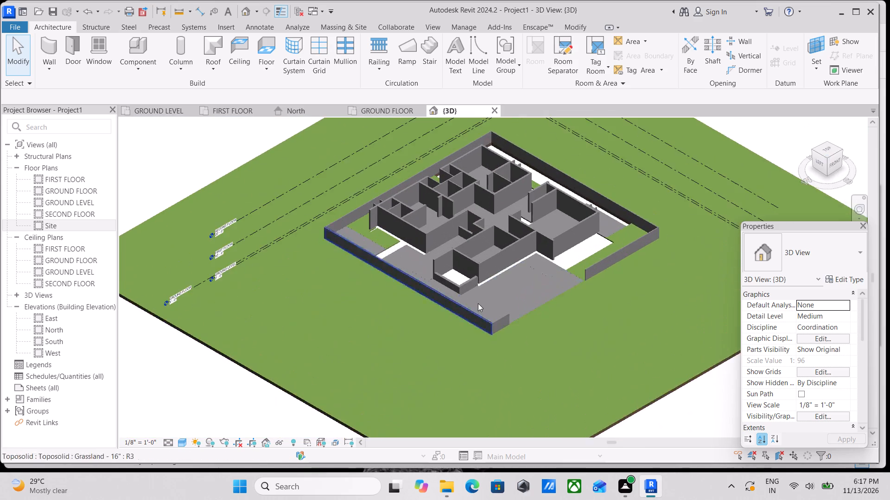
{"action": "scroll", "coordinate": [478, 303], "scroll_direction": "up", "scroll_amount": 3}
{"action": "middle_click_drag", "start_coordinate": [477, 291], "coordinate": [426, 342]}
{"action": "scroll", "coordinate": [426, 343], "scroll_direction": "up", "scroll_amount": 2}
{"action": "middle_click_drag", "start_coordinate": [469, 299], "coordinate": [437, 351]}
{"action": "scroll", "coordinate": [430, 357], "scroll_direction": "up", "scroll_amount": 1}
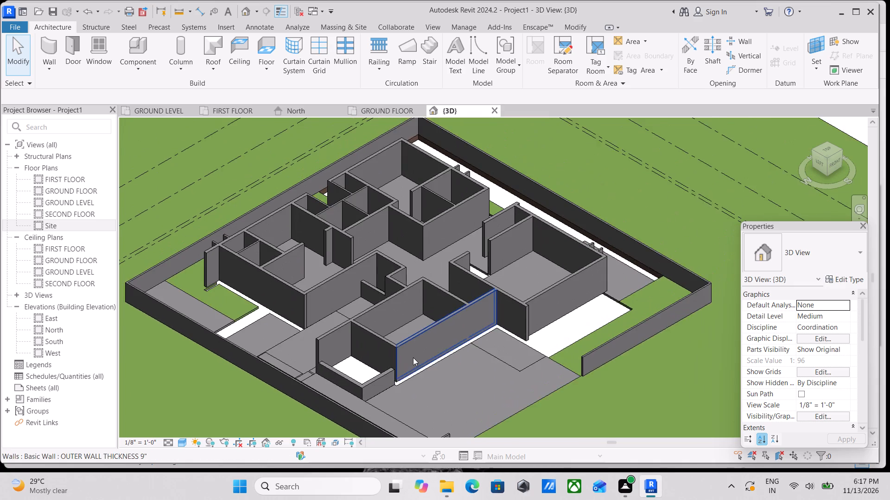
Set the 3D view's visual style to Realistic and inspect the floor and wall materials.
{"action": "left_click", "coordinate": [182, 443]}
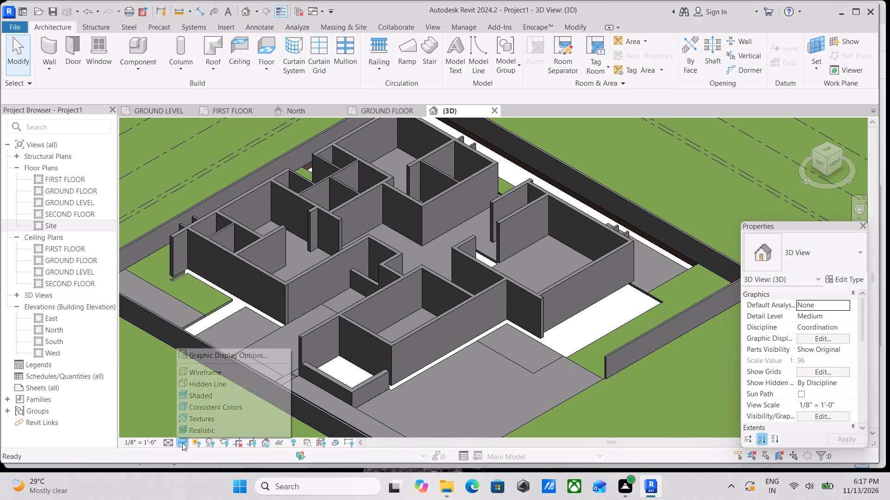
{"action": "left_click", "coordinate": [186, 425]}
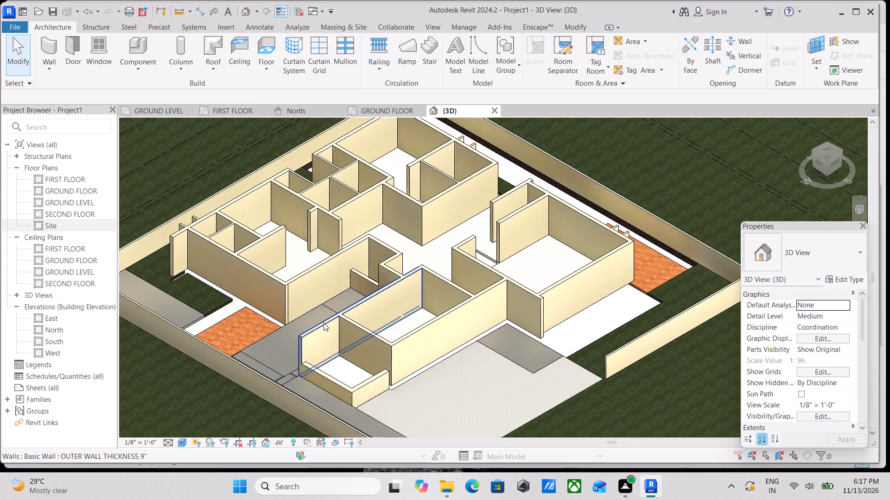
{"action": "scroll", "coordinate": [328, 325], "scroll_direction": "up", "scroll_amount": 4}
{"action": "scroll", "coordinate": [328, 325], "scroll_direction": "down", "scroll_amount": 4}
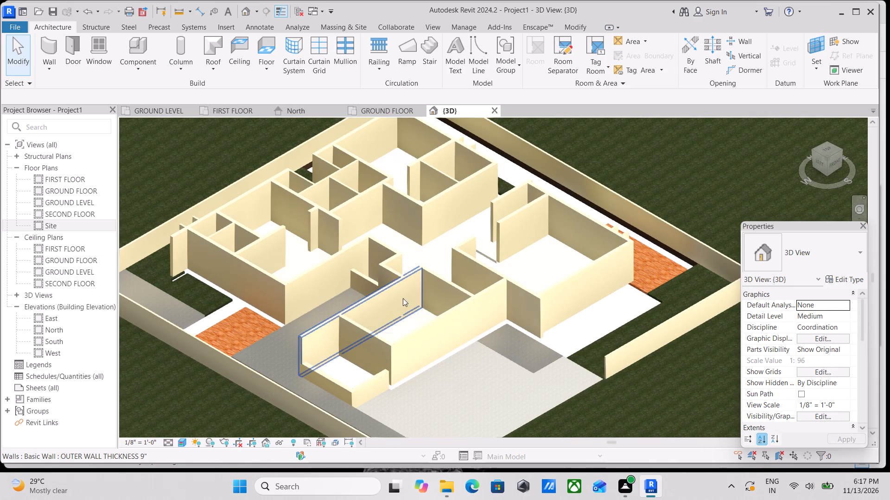
{"action": "scroll", "coordinate": [578, 269], "scroll_direction": "down", "scroll_amount": 2}
{"action": "middle_click_drag", "start_coordinate": [578, 269], "coordinate": [512, 306]}
{"action": "scroll", "coordinate": [498, 306], "scroll_direction": "up", "scroll_amount": 3}
{"action": "scroll", "coordinate": [425, 333], "scroll_direction": "up", "scroll_amount": 2}
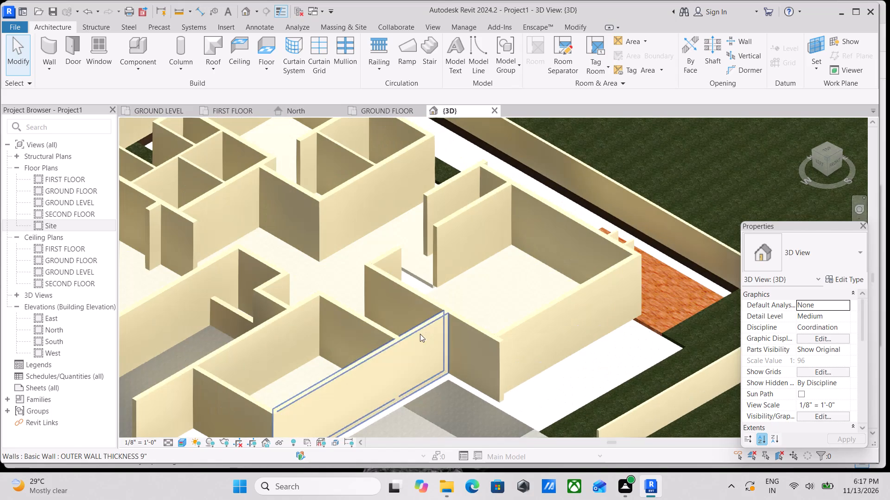
Set the 3D view's visual style to Shaded and orient the villa model to the Front view.
{"action": "left_click", "coordinate": [178, 437]}
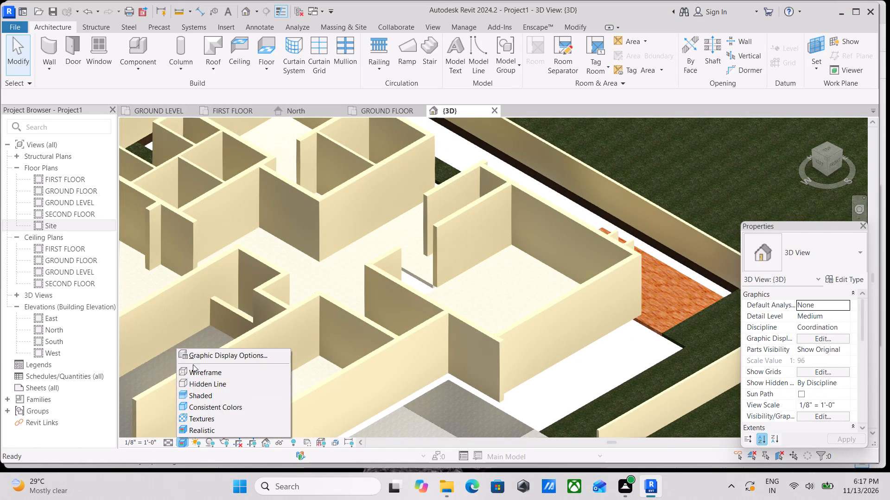
{"action": "left_click", "coordinate": [190, 391]}
{"action": "scroll", "coordinate": [257, 332], "scroll_direction": "up", "scroll_amount": 1}
{"action": "scroll", "coordinate": [257, 332], "scroll_direction": "down", "scroll_amount": 7}
{"action": "middle_click_drag", "start_coordinate": [261, 334], "coordinate": [352, 330]}
{"action": "scroll", "coordinate": [292, 332], "scroll_direction": "down", "scroll_amount": 1}
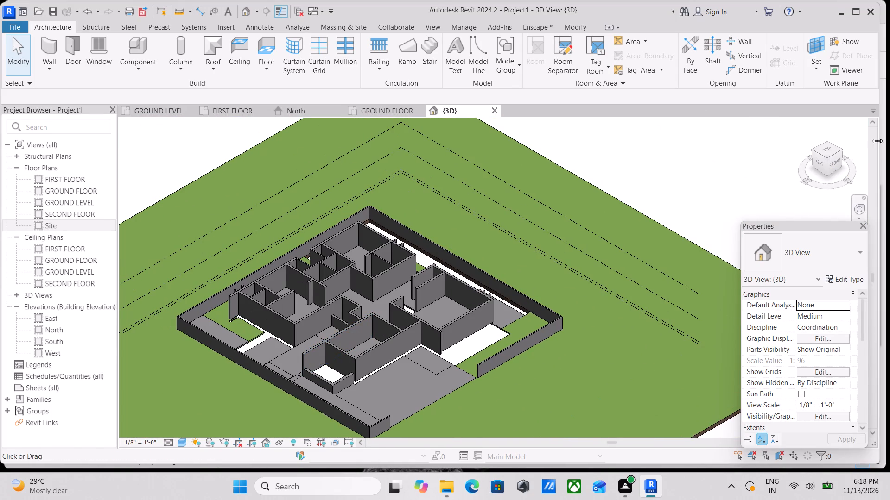
{"action": "left_click", "coordinate": [832, 166]}
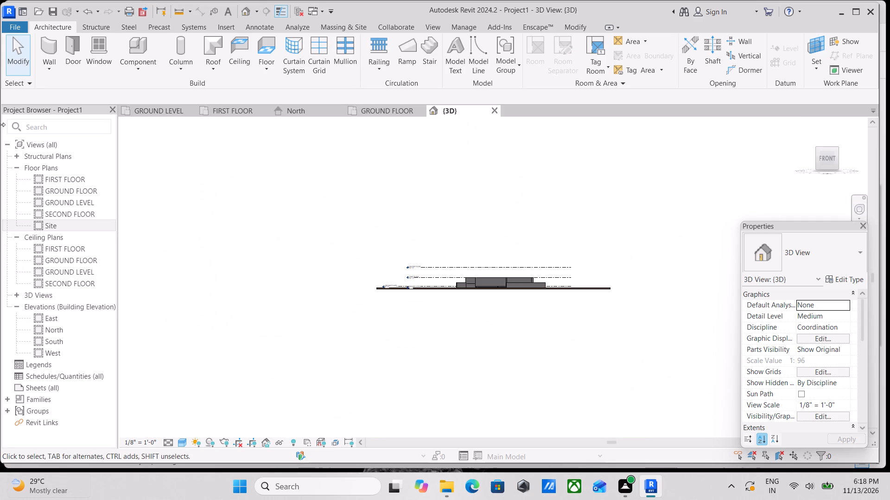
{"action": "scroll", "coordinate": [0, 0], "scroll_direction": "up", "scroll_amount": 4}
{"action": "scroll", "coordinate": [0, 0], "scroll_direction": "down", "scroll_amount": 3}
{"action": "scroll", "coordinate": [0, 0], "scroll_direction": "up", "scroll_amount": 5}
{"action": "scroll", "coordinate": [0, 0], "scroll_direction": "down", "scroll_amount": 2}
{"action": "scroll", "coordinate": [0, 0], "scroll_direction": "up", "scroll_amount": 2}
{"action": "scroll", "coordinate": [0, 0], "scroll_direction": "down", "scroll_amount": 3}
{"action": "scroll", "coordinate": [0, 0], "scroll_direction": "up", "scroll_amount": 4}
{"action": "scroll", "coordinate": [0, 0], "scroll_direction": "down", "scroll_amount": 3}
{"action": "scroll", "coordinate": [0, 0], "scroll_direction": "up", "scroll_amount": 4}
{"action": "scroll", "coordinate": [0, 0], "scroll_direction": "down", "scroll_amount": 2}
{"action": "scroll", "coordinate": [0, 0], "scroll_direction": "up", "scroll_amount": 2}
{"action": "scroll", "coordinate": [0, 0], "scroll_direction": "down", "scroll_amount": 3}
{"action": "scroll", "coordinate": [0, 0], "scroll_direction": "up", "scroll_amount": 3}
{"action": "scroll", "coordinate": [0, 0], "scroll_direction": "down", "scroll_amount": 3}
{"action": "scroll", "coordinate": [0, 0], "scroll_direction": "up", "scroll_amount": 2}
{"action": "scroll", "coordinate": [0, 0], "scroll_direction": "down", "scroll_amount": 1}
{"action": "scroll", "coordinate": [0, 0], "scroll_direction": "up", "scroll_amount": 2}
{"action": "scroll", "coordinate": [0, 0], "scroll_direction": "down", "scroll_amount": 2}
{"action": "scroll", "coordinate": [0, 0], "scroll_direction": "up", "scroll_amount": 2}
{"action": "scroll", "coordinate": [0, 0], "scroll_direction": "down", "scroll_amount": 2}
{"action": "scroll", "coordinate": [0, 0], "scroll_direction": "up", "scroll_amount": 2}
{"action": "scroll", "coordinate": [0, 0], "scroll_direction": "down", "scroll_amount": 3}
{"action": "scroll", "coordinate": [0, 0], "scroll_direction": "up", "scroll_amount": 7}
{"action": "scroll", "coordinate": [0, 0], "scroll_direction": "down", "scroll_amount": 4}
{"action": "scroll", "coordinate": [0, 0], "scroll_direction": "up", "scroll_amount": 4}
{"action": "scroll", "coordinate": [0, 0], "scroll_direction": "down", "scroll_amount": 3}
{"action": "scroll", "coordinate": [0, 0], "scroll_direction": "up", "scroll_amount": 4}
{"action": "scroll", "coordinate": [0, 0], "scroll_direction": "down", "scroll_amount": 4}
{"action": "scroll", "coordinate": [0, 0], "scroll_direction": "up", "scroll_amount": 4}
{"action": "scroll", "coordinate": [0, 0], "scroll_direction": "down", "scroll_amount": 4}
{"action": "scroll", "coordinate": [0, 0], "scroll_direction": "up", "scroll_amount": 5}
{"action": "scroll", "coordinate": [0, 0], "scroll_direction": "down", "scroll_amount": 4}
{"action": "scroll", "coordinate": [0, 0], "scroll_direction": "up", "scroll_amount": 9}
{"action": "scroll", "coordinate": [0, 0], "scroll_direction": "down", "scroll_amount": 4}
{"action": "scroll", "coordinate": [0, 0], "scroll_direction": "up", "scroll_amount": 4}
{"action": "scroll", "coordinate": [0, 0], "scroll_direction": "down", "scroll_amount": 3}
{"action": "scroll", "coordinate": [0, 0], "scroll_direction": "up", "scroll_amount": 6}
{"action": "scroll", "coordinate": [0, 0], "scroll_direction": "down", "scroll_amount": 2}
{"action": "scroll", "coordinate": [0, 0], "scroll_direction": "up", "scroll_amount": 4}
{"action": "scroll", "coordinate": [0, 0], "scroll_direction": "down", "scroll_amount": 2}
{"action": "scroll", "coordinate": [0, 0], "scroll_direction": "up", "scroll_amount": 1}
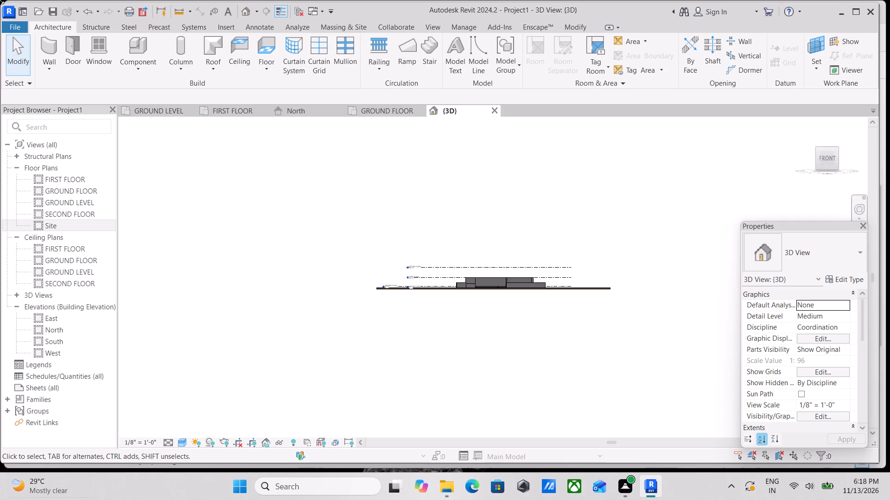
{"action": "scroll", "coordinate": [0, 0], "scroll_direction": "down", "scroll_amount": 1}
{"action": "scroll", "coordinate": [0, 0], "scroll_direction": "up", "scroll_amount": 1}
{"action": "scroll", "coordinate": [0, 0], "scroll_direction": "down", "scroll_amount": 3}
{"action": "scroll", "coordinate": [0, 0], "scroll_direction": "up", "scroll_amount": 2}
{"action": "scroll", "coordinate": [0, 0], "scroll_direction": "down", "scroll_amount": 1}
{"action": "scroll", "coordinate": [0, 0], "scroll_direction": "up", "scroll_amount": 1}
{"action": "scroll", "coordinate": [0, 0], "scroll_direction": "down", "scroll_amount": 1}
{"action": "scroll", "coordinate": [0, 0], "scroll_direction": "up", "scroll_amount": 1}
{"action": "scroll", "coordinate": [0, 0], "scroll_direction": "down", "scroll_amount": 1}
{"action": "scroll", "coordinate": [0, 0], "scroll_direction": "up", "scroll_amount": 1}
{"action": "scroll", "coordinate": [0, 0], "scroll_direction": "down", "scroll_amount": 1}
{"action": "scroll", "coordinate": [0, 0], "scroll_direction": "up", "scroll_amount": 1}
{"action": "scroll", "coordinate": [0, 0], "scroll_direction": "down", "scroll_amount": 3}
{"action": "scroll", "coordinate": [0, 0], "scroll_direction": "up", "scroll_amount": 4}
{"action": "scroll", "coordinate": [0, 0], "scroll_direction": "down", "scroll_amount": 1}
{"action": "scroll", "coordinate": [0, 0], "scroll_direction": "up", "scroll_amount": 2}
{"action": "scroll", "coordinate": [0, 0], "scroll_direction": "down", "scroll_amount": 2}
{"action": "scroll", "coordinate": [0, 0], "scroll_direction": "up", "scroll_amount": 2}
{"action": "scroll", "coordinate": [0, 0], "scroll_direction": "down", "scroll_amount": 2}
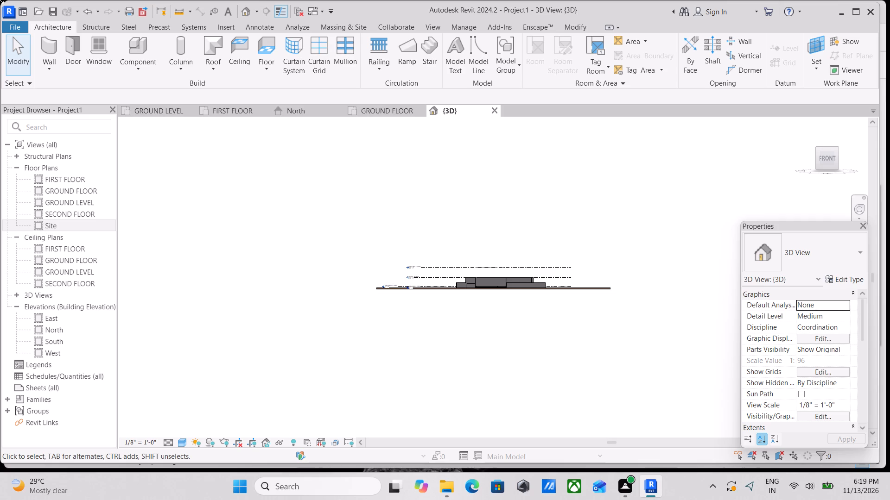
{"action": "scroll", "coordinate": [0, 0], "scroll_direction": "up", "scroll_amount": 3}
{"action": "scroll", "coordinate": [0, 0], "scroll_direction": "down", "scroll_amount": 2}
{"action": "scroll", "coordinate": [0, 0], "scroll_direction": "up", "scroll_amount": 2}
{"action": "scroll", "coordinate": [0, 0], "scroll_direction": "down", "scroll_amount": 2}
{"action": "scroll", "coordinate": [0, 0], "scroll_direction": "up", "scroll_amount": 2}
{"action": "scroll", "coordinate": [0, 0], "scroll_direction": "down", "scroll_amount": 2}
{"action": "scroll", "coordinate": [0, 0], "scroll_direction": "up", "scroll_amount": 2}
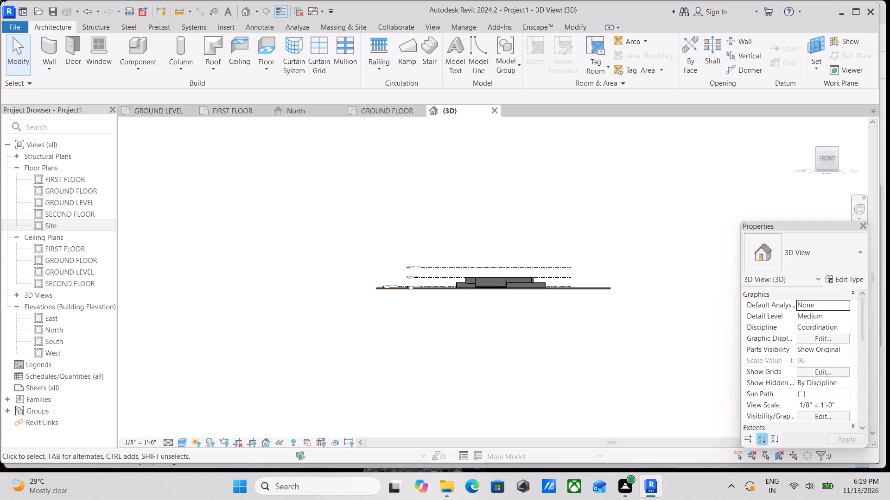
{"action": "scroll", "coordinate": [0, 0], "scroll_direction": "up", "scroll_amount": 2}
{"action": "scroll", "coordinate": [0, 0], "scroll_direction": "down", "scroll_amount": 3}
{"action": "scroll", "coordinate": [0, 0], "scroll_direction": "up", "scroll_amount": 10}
Save the model as a project file named "N2 VILLA PROJECT REVIT" on the Desktop.
{"action": "left_click", "coordinate": [14, 26]}
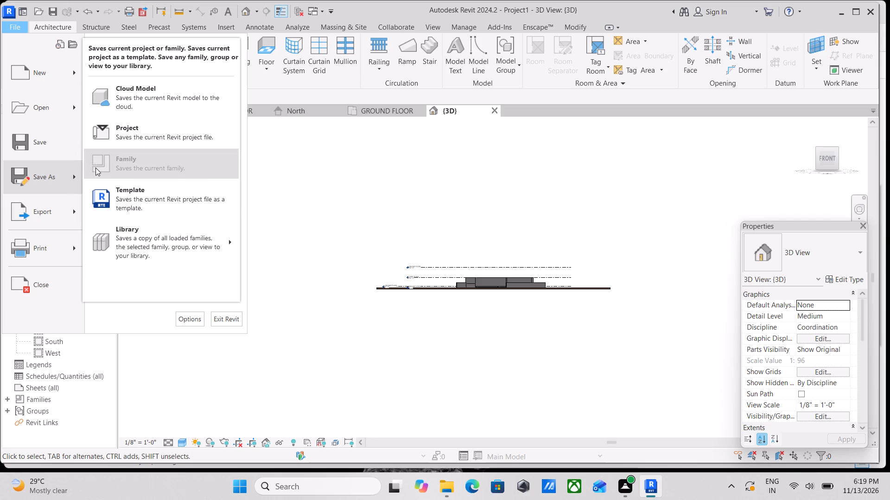
{"action": "left_click", "coordinate": [190, 130]}
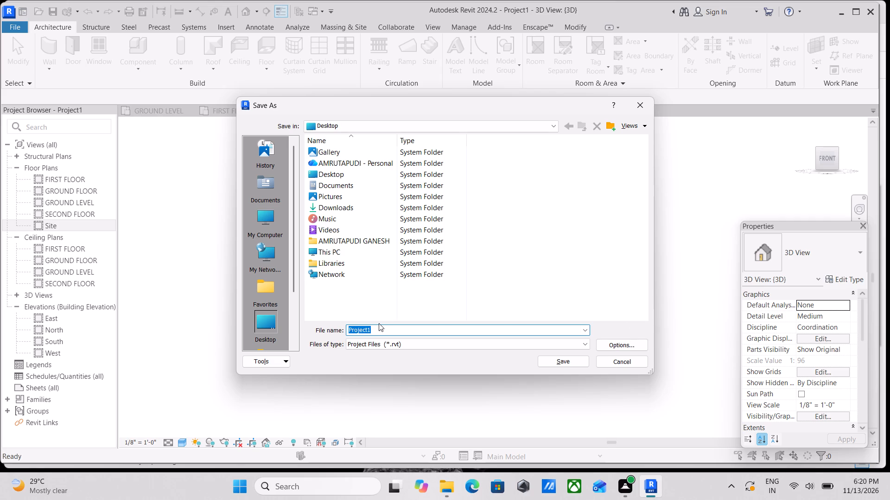
{"action": "key", "text": "BackSpace"}
{"action": "key", "text": "m"}
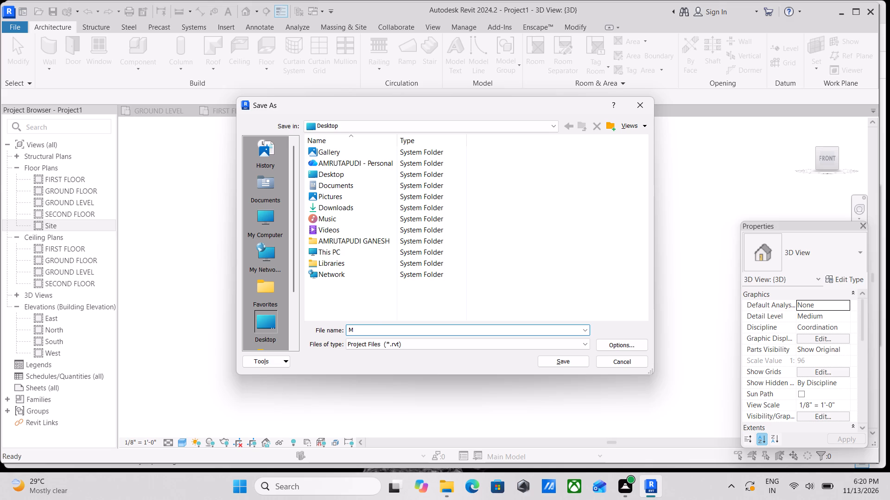
{"action": "key", "text": "BackSpace"}
{"action": "key", "text": "BackSpace"}
{"action": "type", "text": "APA"}
{"action": "key", "text": "BackSpace"}
{"action": "key", "text": "BackSpace"}
{"action": "key", "text": "BackSpace"}
{"action": "type", "text": "N2"}
{"action": "key", "text": "space"}
{"action": "type", "text": "VILLA PROJECT"}
{"action": "key", "text": "space"}
{"action": "type", "text": "REVIT"}
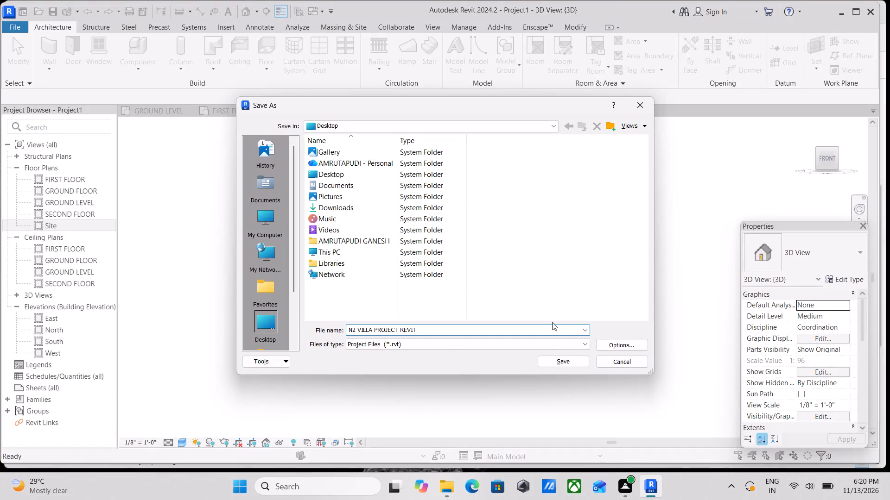
{"action": "left_click", "coordinate": [557, 364]}
{"action": "left_click", "coordinate": [562, 358]}
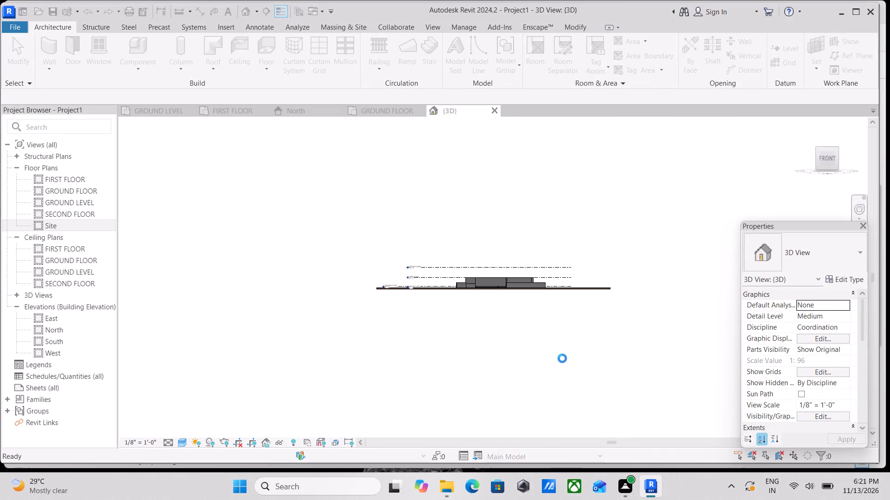
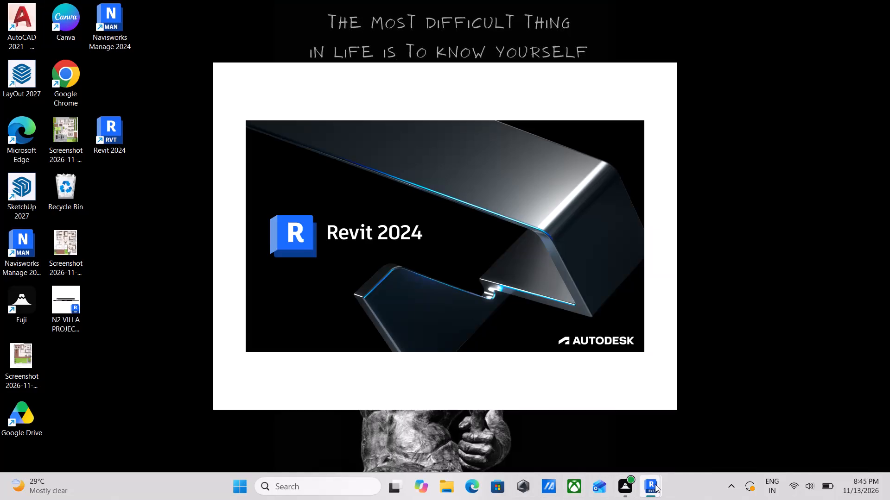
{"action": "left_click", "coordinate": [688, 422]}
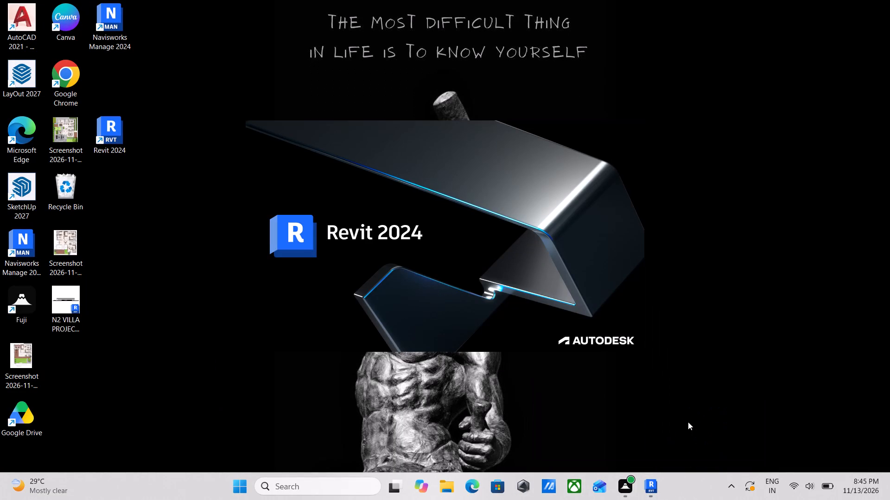
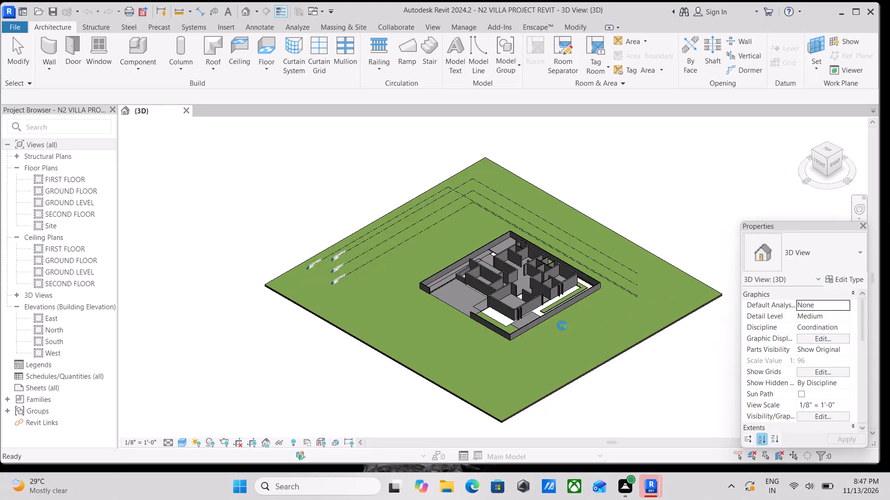
Examine the villa's ground-floor walls, floor slabs, planting strips and boundary walls in the 3D view.
{"action": "scroll", "coordinate": [449, 331], "scroll_direction": "up", "scroll_amount": 1}
{"action": "scroll", "coordinate": [489, 320], "scroll_direction": "up", "scroll_amount": 3}
{"action": "scroll", "coordinate": [481, 284], "scroll_direction": "up", "scroll_amount": 4}
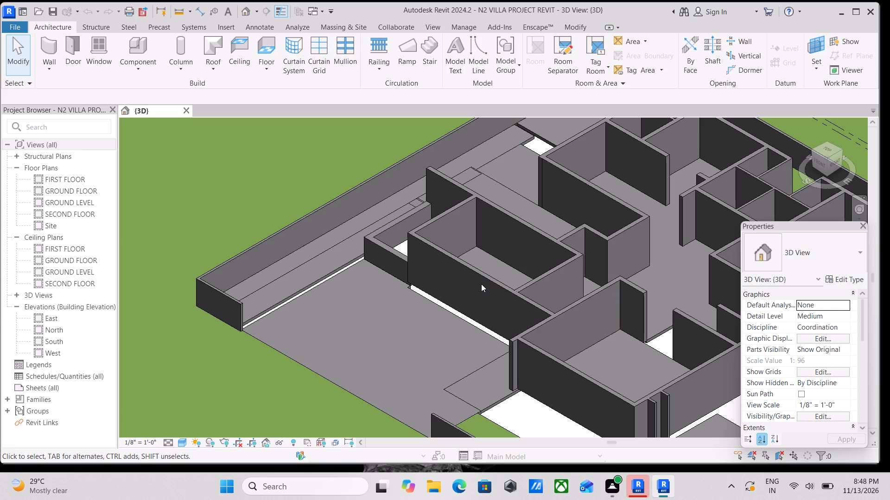
{"action": "scroll", "coordinate": [329, 246], "scroll_direction": "down", "scroll_amount": 2}
{"action": "scroll", "coordinate": [426, 224], "scroll_direction": "down", "scroll_amount": 3}
{"action": "middle_click_drag", "start_coordinate": [330, 239], "coordinate": [224, 233]}
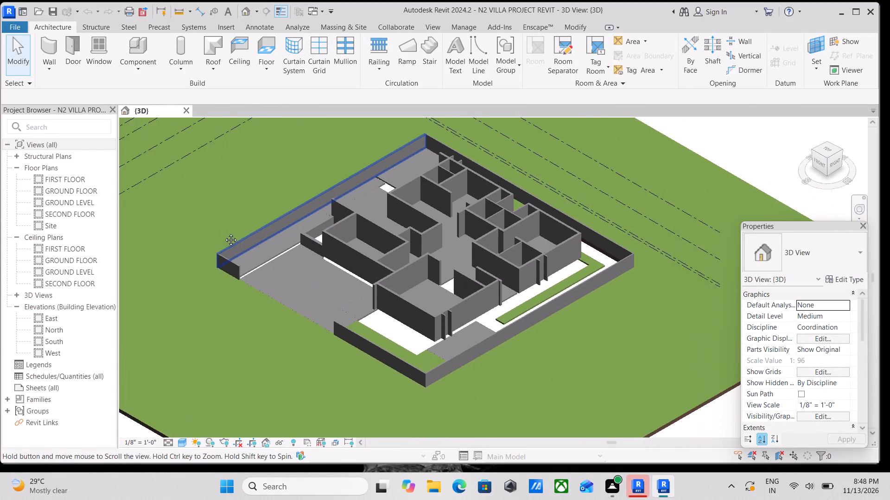
{"action": "middle_click_drag", "start_coordinate": [224, 233], "coordinate": [216, 232]}
{"action": "scroll", "coordinate": [315, 262], "scroll_direction": "up", "scroll_amount": 5}
{"action": "scroll", "coordinate": [812, 156], "scroll_direction": "up", "scroll_amount": 1}
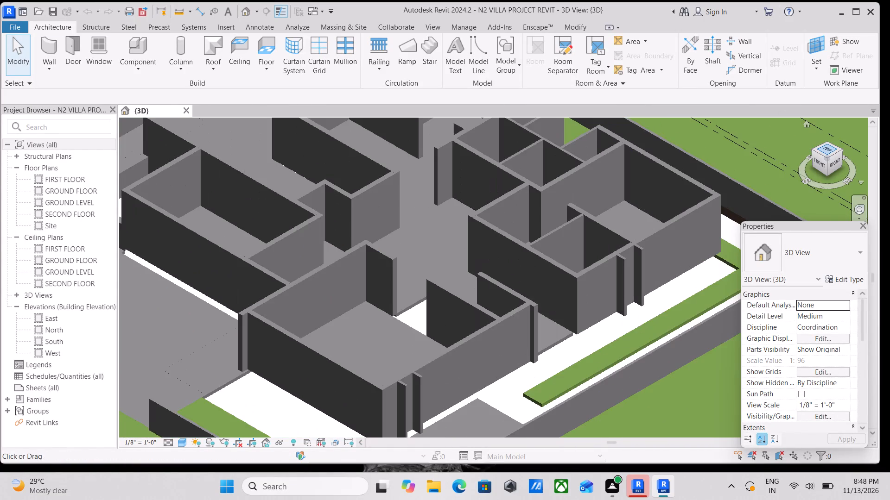
{"action": "left_click", "coordinate": [828, 158]}
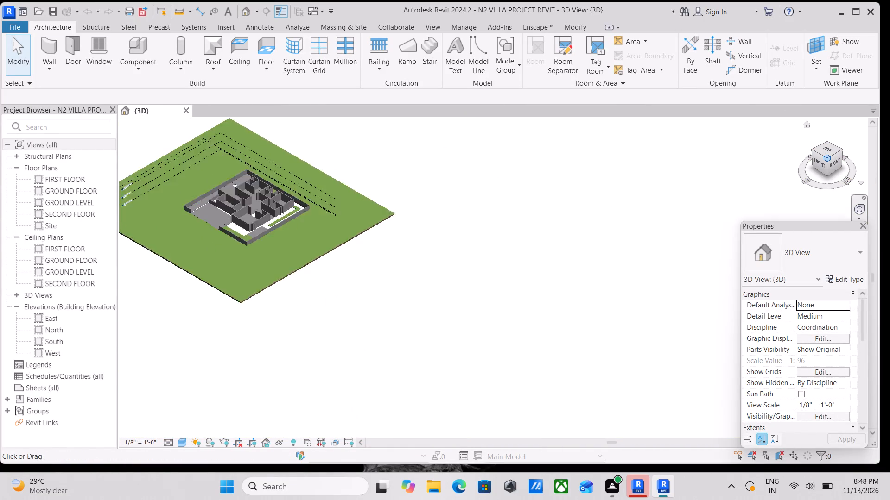
{"action": "scroll", "coordinate": [511, 337], "scroll_direction": "up", "scroll_amount": 3}
{"action": "scroll", "coordinate": [471, 300], "scroll_direction": "up", "scroll_amount": 4}
{"action": "scroll", "coordinate": [450, 256], "scroll_direction": "up", "scroll_amount": 3}
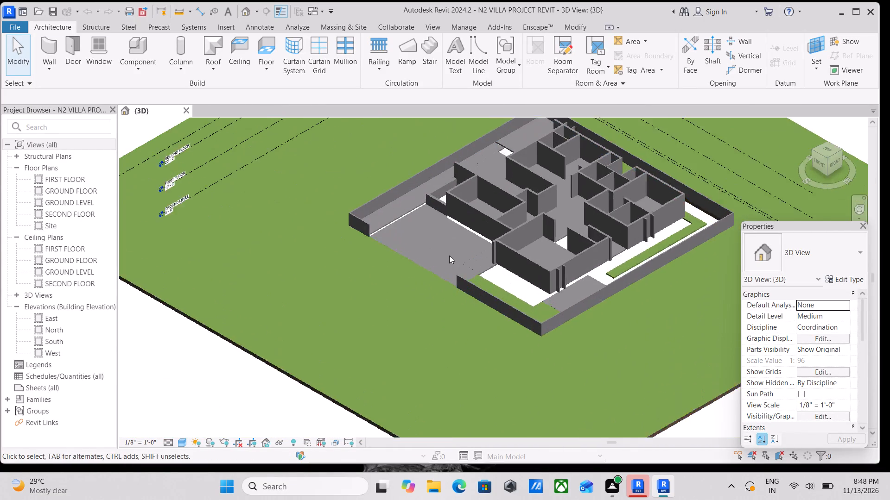
{"action": "middle_click_drag", "start_coordinate": [449, 256], "coordinate": [310, 329]}
{"action": "scroll", "coordinate": [333, 318], "scroll_direction": "up", "scroll_amount": 3}
{"action": "scroll", "coordinate": [392, 310], "scroll_direction": "up", "scroll_amount": 3}
{"action": "scroll", "coordinate": [379, 297], "scroll_direction": "down", "scroll_amount": 5}
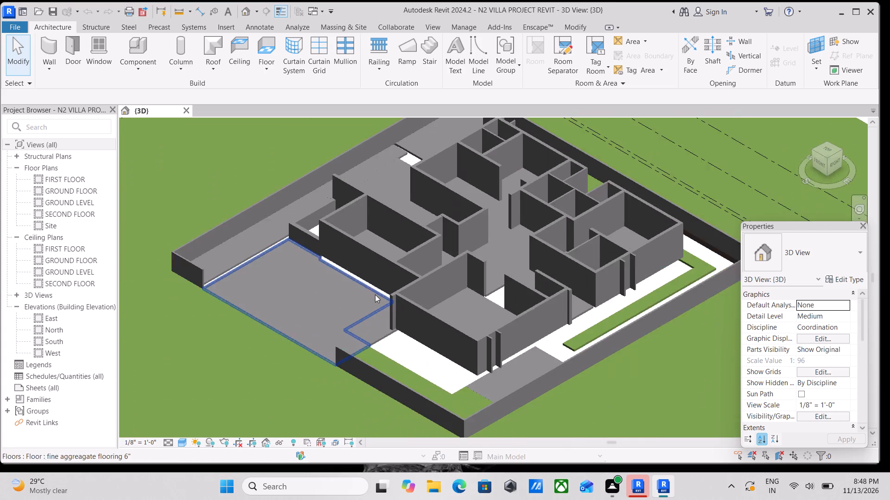
{"action": "scroll", "coordinate": [375, 294], "scroll_direction": "down", "scroll_amount": 2}
{"action": "middle_click_drag", "start_coordinate": [375, 294], "coordinate": [323, 290]}
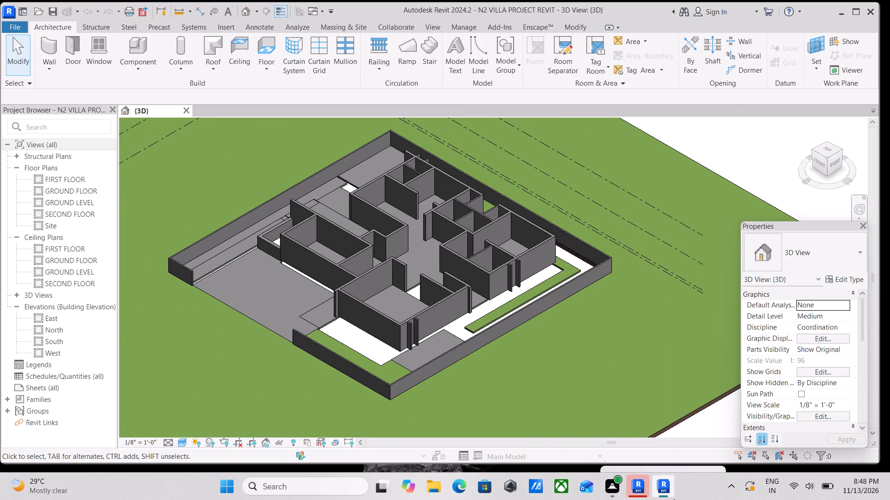
Close the duplicate Revit window and cancel the pending opening of the project file in the remaining session.
{"action": "left_click", "coordinate": [661, 483]}
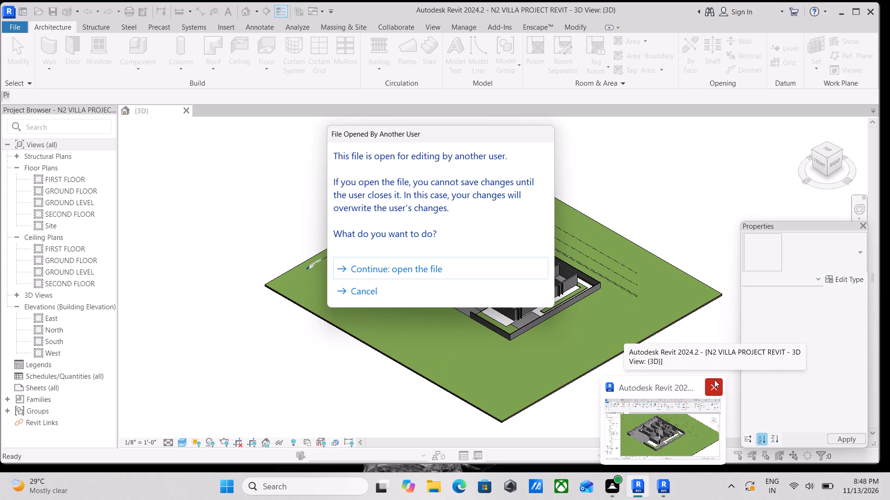
{"action": "left_click", "coordinate": [718, 384]}
{"action": "left_click", "coordinate": [718, 384]}
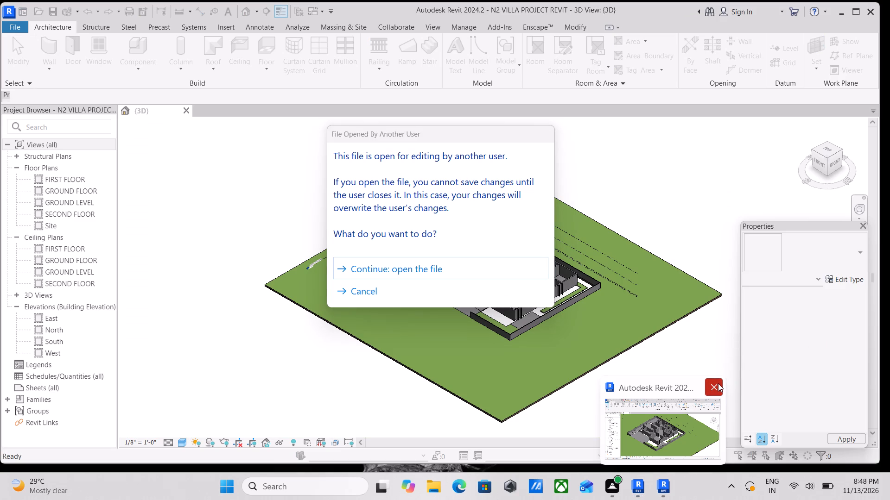
{"action": "left_click", "coordinate": [641, 430]}
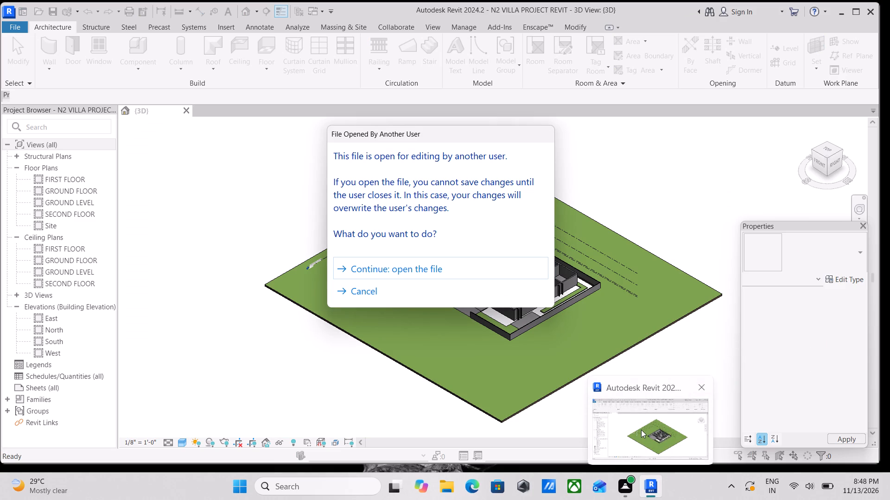
{"action": "left_click", "coordinate": [366, 296]}
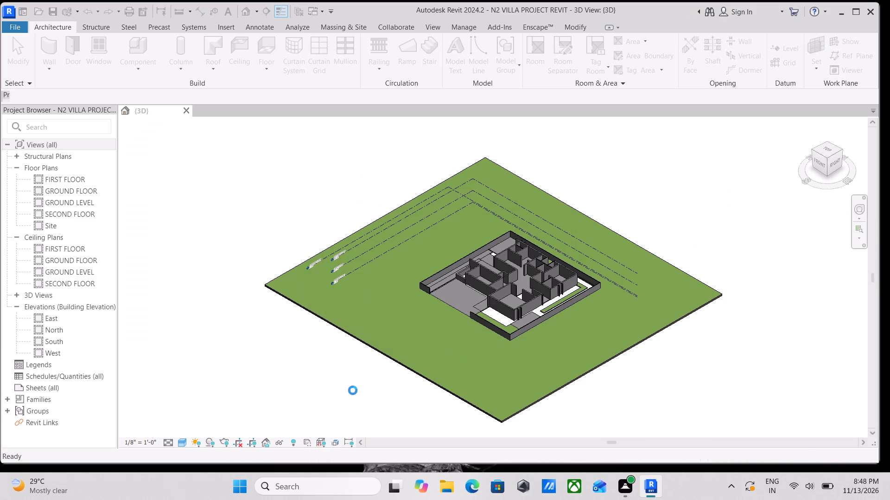
Open the N2 VILLA PROJECT REVIT model from the recent files.
{"action": "scroll", "coordinate": [308, 398], "scroll_direction": "up", "scroll_amount": 4}
{"action": "scroll", "coordinate": [523, 296], "scroll_direction": "up", "scroll_amount": 3}
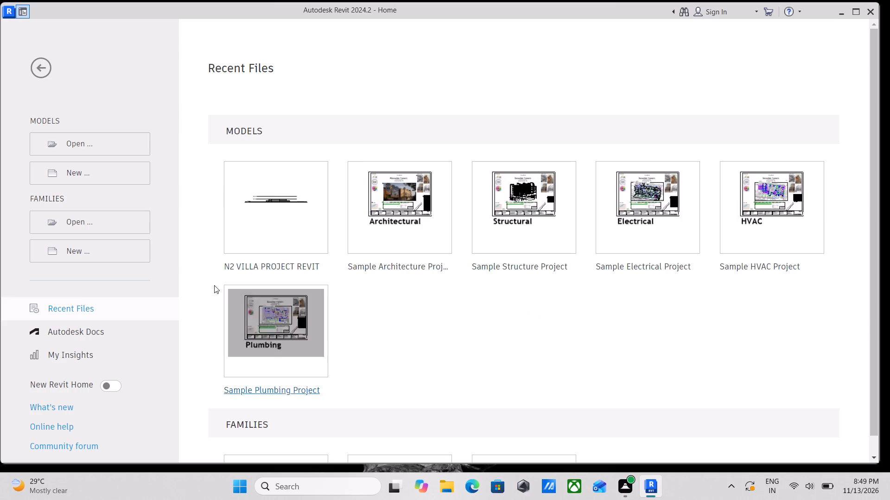
{"action": "double_click", "coordinate": [279, 231]}
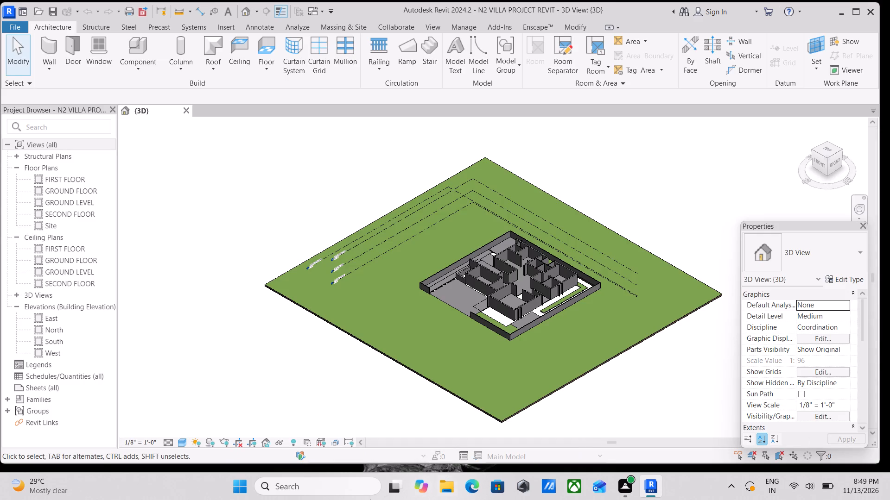
Examine the villa's wall heights against the level lines in the horizontal corner view and the front view.
{"action": "scroll", "coordinate": [496, 380], "scroll_direction": "up", "scroll_amount": 4}
{"action": "scroll", "coordinate": [502, 271], "scroll_direction": "up", "scroll_amount": 2}
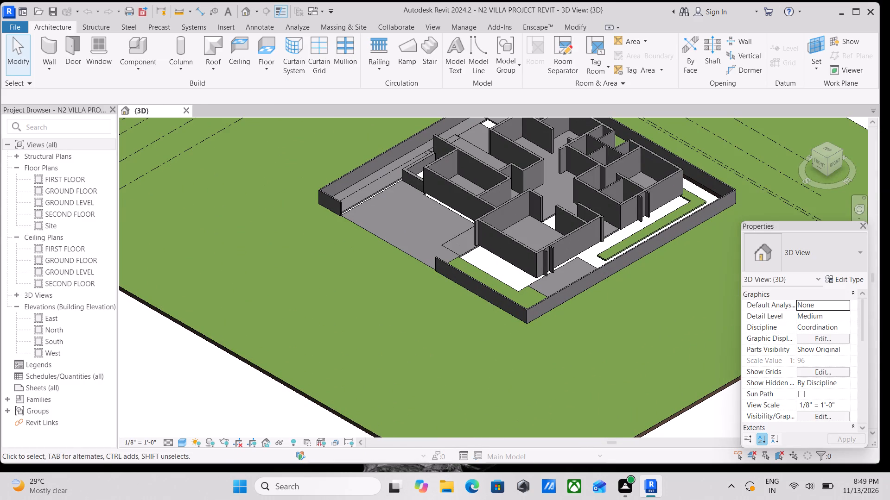
{"action": "left_click", "coordinate": [830, 164]}
{"action": "scroll", "coordinate": [566, 293], "scroll_direction": "up", "scroll_amount": 5}
{"action": "scroll", "coordinate": [511, 302], "scroll_direction": "up", "scroll_amount": 3}
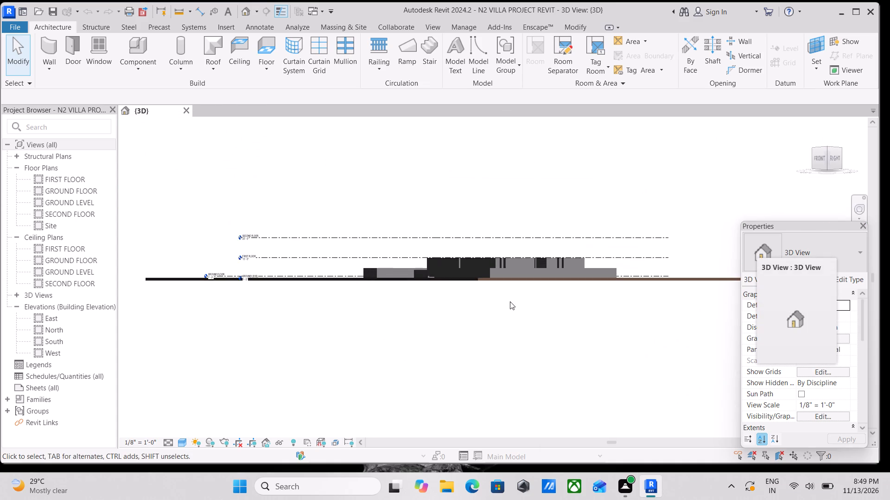
{"action": "scroll", "coordinate": [486, 297], "scroll_direction": "up", "scroll_amount": 3}
{"action": "middle_click_drag", "start_coordinate": [471, 290], "coordinate": [518, 337]}
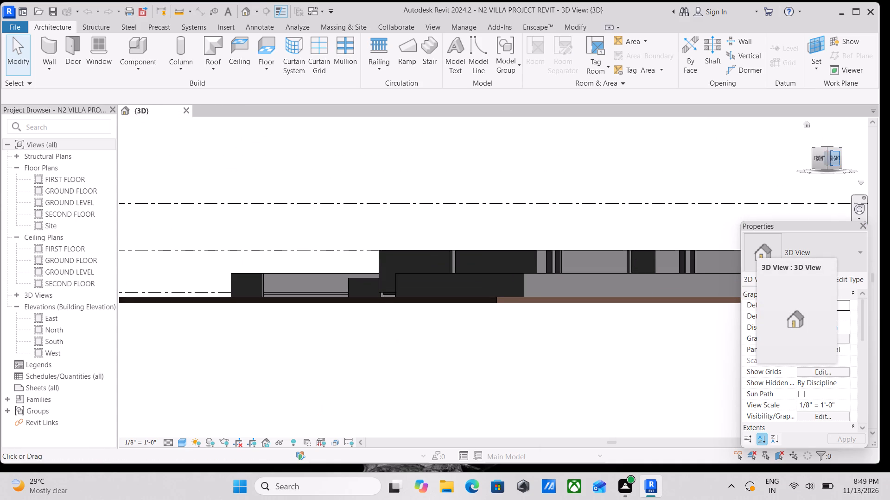
{"action": "left_click", "coordinate": [819, 159]}
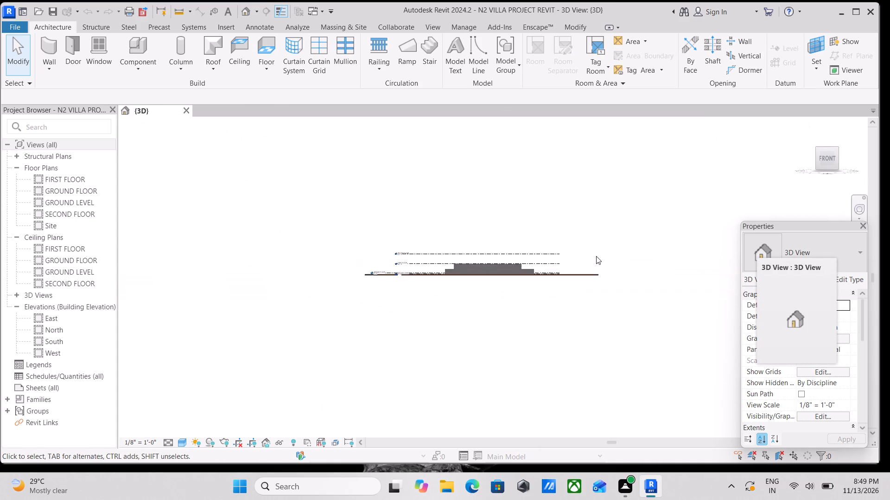
{"action": "scroll", "coordinate": [558, 253], "scroll_direction": "up", "scroll_amount": 4}
{"action": "scroll", "coordinate": [515, 295], "scroll_direction": "up", "scroll_amount": 4}
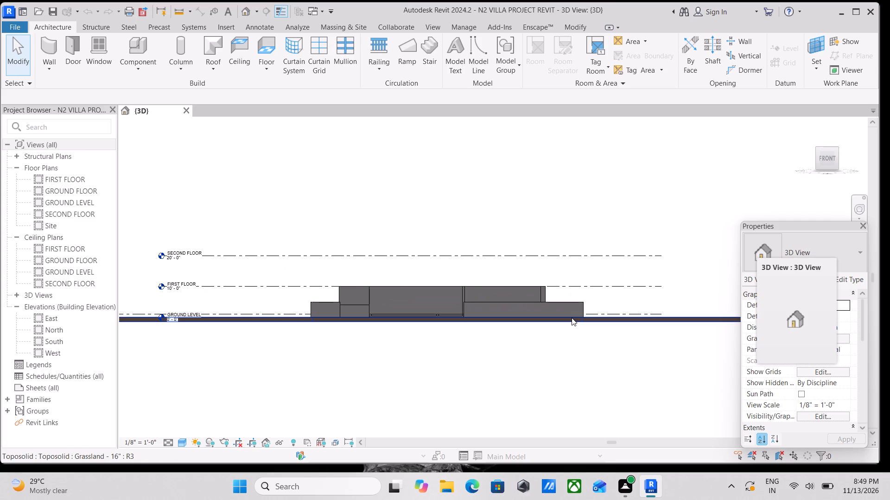
Examine the room layout, floor slabs and boundary walls of the ground floor from above the villa's front side.
{"action": "middle_click_drag", "start_coordinate": [570, 309], "coordinate": [544, 386], "text": "shift"}
{"action": "middle_click_drag", "start_coordinate": [531, 362], "coordinate": [509, 374], "text": "shift"}
{"action": "scroll", "coordinate": [509, 374], "scroll_direction": "up", "scroll_amount": 3, "text": "shift"}
{"action": "middle_click_drag", "start_coordinate": [509, 371], "coordinate": [613, 443]}
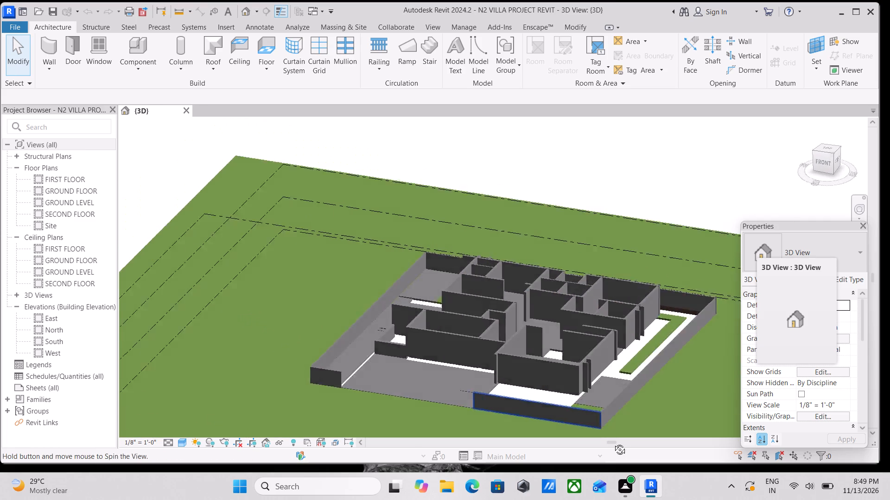
{"action": "middle_click_drag", "start_coordinate": [613, 443], "coordinate": [614, 443]}
{"action": "middle_click_drag", "start_coordinate": [601, 404], "coordinate": [637, 445], "text": "shift"}
{"action": "scroll", "coordinate": [592, 387], "scroll_direction": "up", "scroll_amount": 3}
{"action": "middle_click_drag", "start_coordinate": [592, 386], "coordinate": [616, 416]}
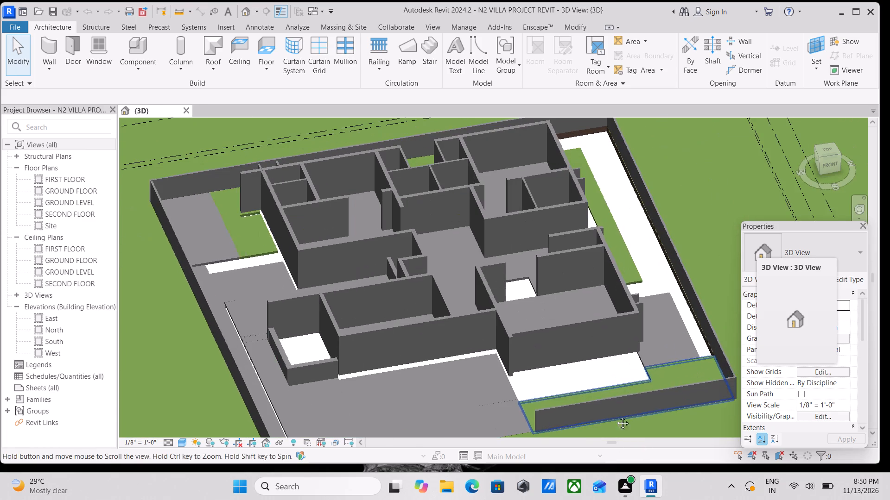
{"action": "middle_click_drag", "start_coordinate": [616, 416], "coordinate": [619, 419]}
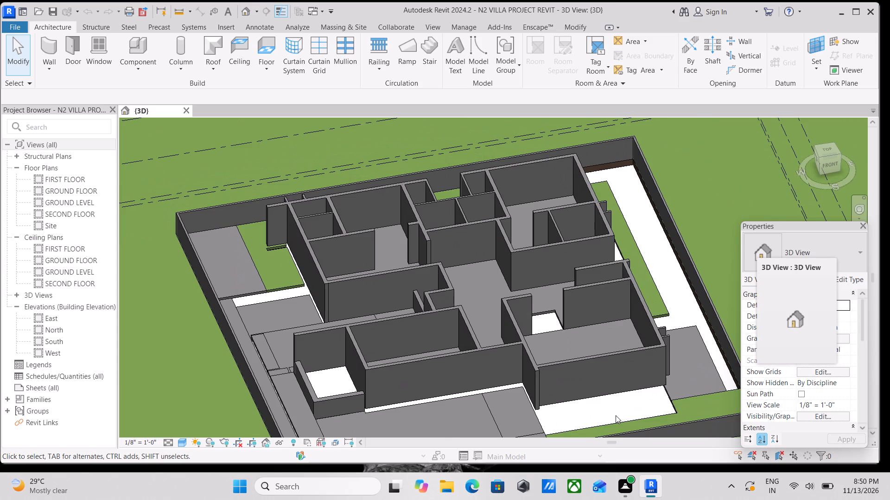
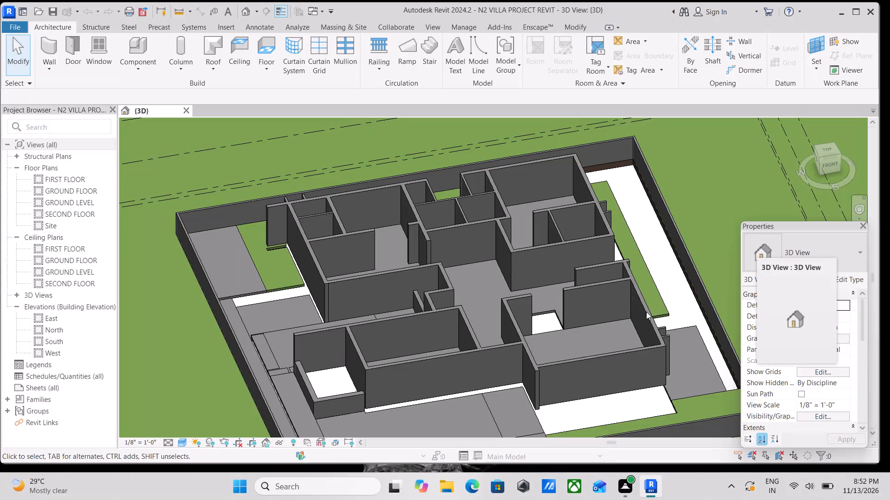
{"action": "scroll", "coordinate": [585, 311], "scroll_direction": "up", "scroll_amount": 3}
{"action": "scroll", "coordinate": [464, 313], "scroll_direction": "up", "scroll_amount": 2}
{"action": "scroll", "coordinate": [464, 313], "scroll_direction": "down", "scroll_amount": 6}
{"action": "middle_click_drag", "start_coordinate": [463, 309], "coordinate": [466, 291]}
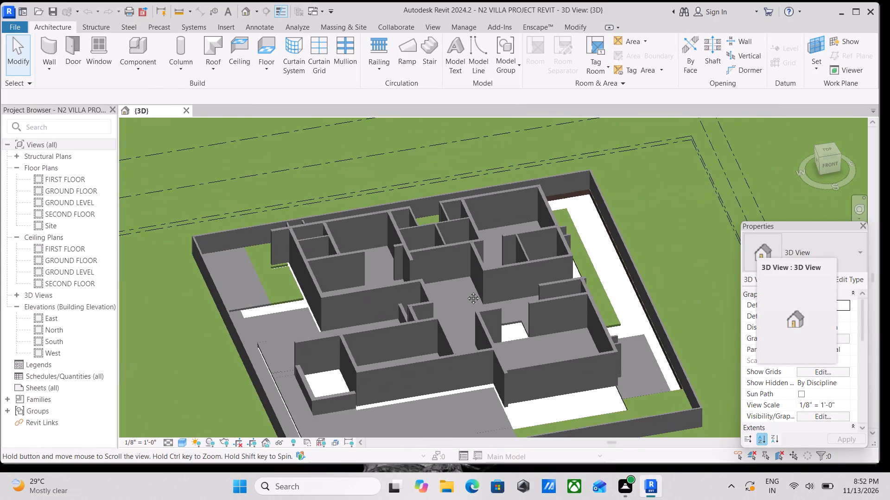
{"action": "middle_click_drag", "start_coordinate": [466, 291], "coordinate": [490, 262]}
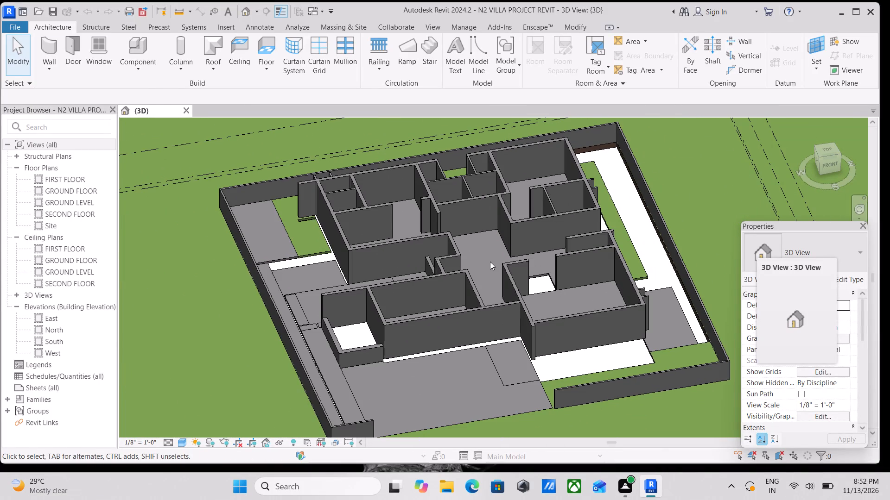
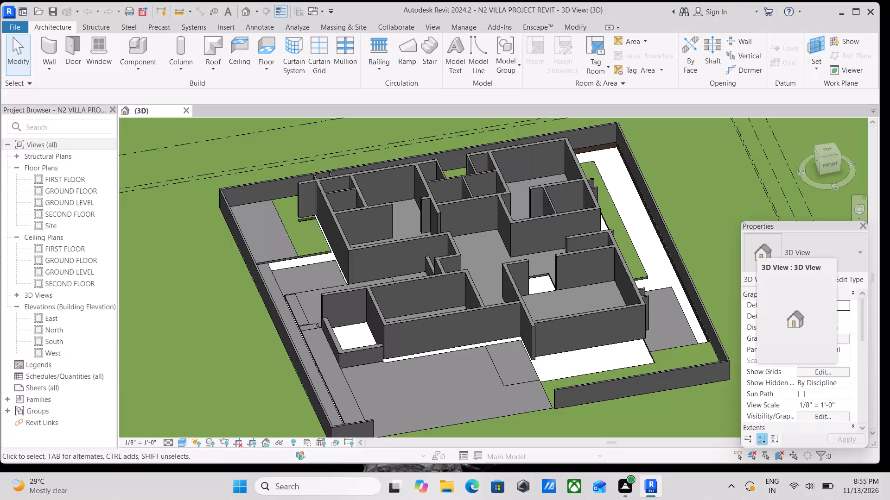
Examine the villa's walls, floors and boundary wall in 3D from the front-left corner view, up close.
{"action": "left_click", "coordinate": [821, 159]}
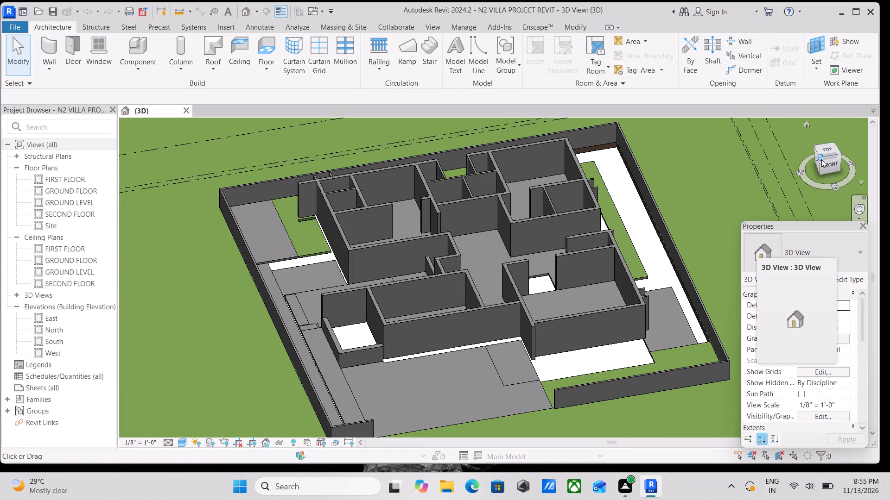
{"action": "scroll", "coordinate": [567, 251], "scroll_direction": "up", "scroll_amount": 4}
{"action": "scroll", "coordinate": [514, 305], "scroll_direction": "up", "scroll_amount": 3}
{"action": "scroll", "coordinate": [567, 283], "scroll_direction": "up", "scroll_amount": 2}
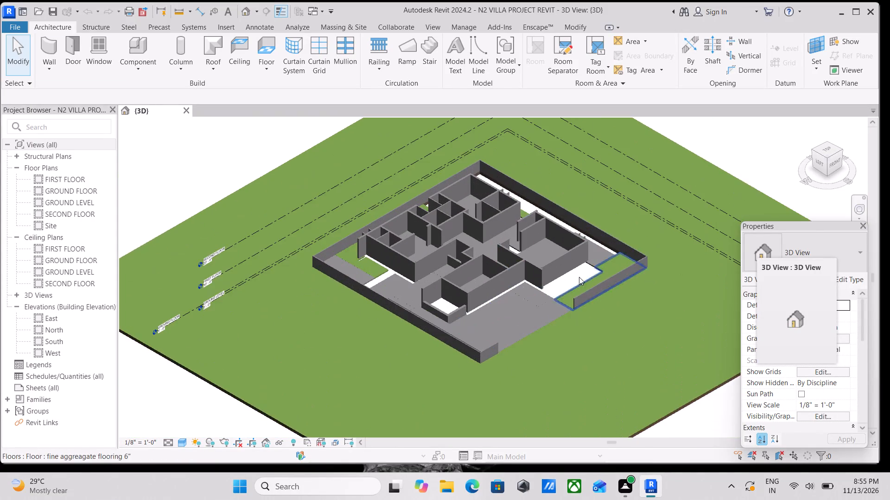
{"action": "scroll", "coordinate": [579, 277], "scroll_direction": "up", "scroll_amount": 2}
{"action": "scroll", "coordinate": [621, 242], "scroll_direction": "up", "scroll_amount": 3}
{"action": "middle_click_drag", "start_coordinate": [621, 242], "coordinate": [611, 313]}
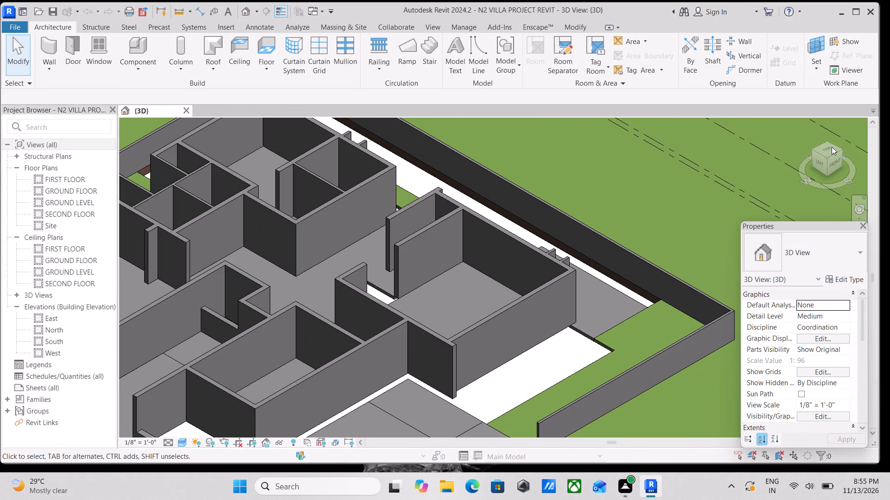
Examine the ground floor from the top view, checking floor coverage and wall layout across the rooms and surrounding strips.
{"action": "left_click", "coordinate": [832, 147]}
{"action": "left_click", "coordinate": [827, 149]}
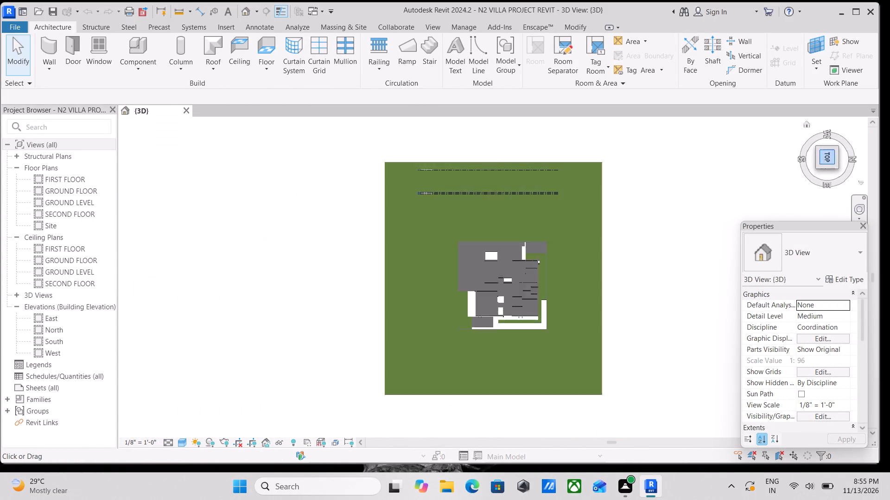
{"action": "scroll", "coordinate": [482, 338], "scroll_direction": "up", "scroll_amount": 3}
{"action": "scroll", "coordinate": [524, 328], "scroll_direction": "up", "scroll_amount": 8}
{"action": "middle_click_drag", "start_coordinate": [545, 362], "coordinate": [534, 354]}
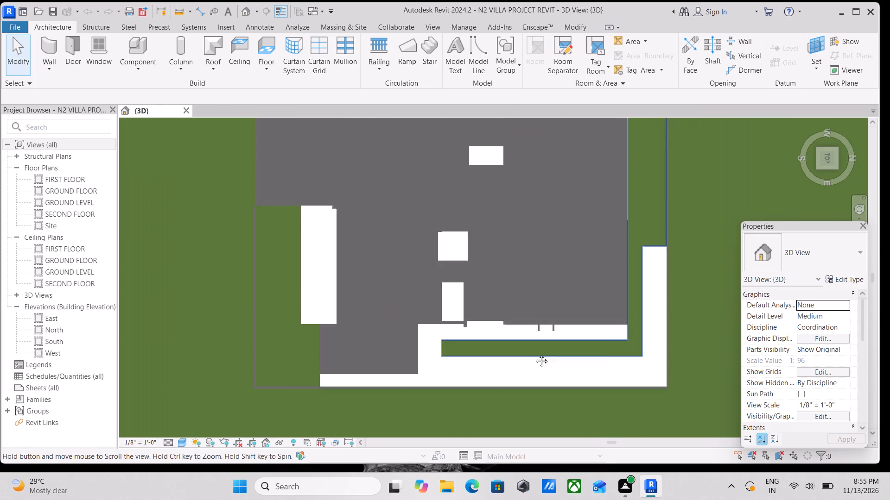
{"action": "middle_click_drag", "start_coordinate": [534, 354], "coordinate": [524, 346]}
{"action": "scroll", "coordinate": [524, 346], "scroll_direction": "up", "scroll_amount": 3}
{"action": "middle_click_drag", "start_coordinate": [520, 336], "coordinate": [531, 365]}
{"action": "scroll", "coordinate": [531, 365], "scroll_direction": "up", "scroll_amount": 3}
{"action": "scroll", "coordinate": [507, 342], "scroll_direction": "down", "scroll_amount": 4}
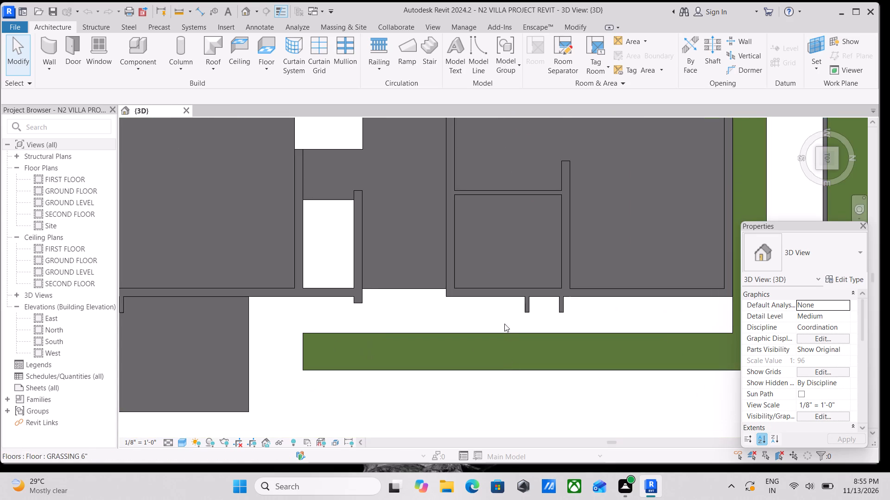
{"action": "scroll", "coordinate": [462, 281], "scroll_direction": "down", "scroll_amount": 3}
{"action": "middle_click_drag", "start_coordinate": [445, 278], "coordinate": [502, 362]}
{"action": "scroll", "coordinate": [439, 285], "scroll_direction": "up", "scroll_amount": 4}
{"action": "middle_click_drag", "start_coordinate": [507, 273], "coordinate": [514, 341]}
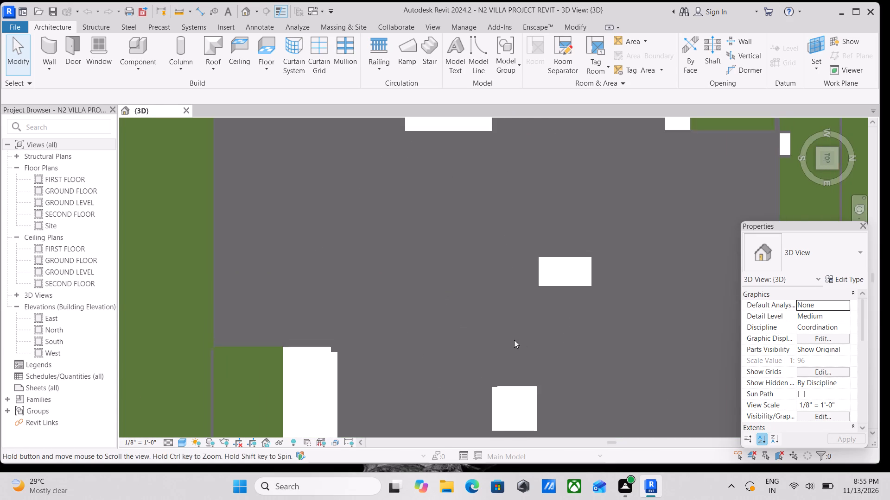
{"action": "middle_click_drag", "start_coordinate": [534, 240], "coordinate": [505, 334]}
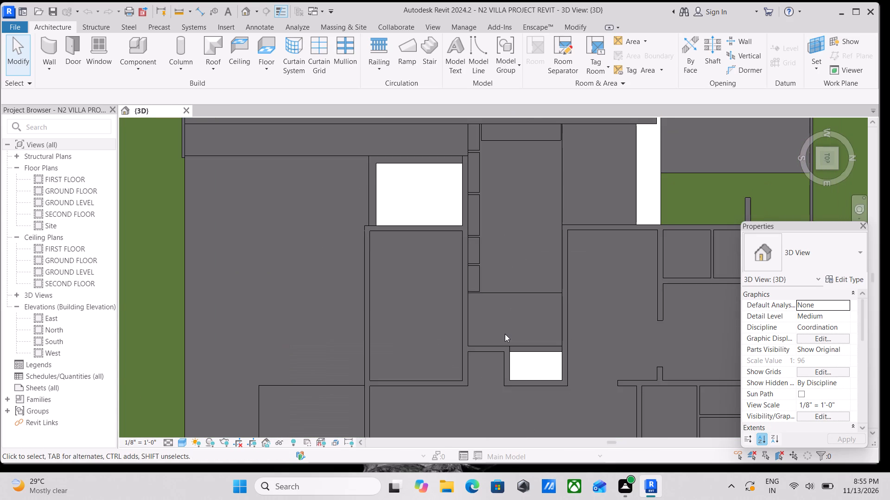
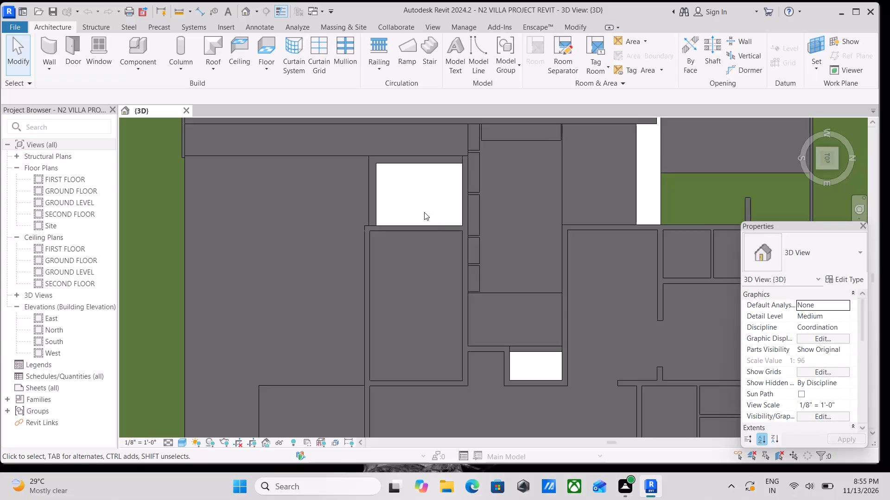
Examine the ground-floor walls and the areas without flooring in 3D, from the top view and an angled corner view.
{"action": "scroll", "coordinate": [424, 212], "scroll_direction": "up", "scroll_amount": 4}
{"action": "scroll", "coordinate": [395, 181], "scroll_direction": "up", "scroll_amount": 2}
{"action": "middle_click_drag", "start_coordinate": [395, 181], "coordinate": [383, 304]}
{"action": "scroll", "coordinate": [481, 208], "scroll_direction": "down", "scroll_amount": 3}
{"action": "middle_click_drag", "start_coordinate": [481, 208], "coordinate": [399, 212]}
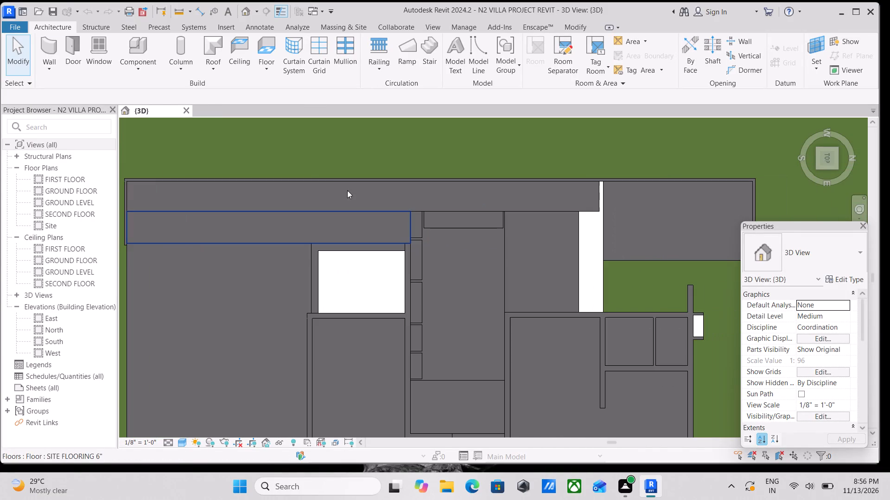
{"action": "left_click", "coordinate": [837, 167]}
{"action": "scroll", "coordinate": [524, 372], "scroll_direction": "up", "scroll_amount": 4}
{"action": "scroll", "coordinate": [489, 311], "scroll_direction": "up", "scroll_amount": 6}
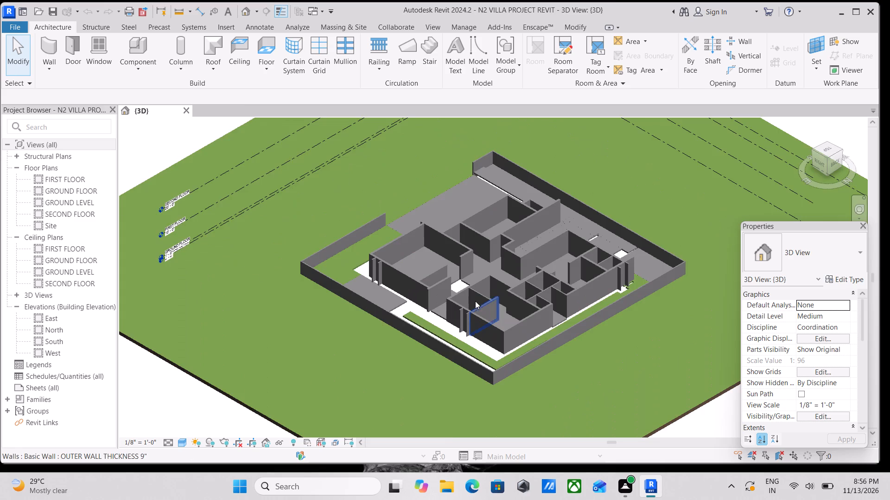
{"action": "scroll", "coordinate": [475, 301], "scroll_direction": "up", "scroll_amount": 7}
{"action": "scroll", "coordinate": [430, 268], "scroll_direction": "up", "scroll_amount": 3}
{"action": "scroll", "coordinate": [431, 263], "scroll_direction": "down", "scroll_amount": 2}
{"action": "middle_click_drag", "start_coordinate": [431, 263], "coordinate": [512, 331]}
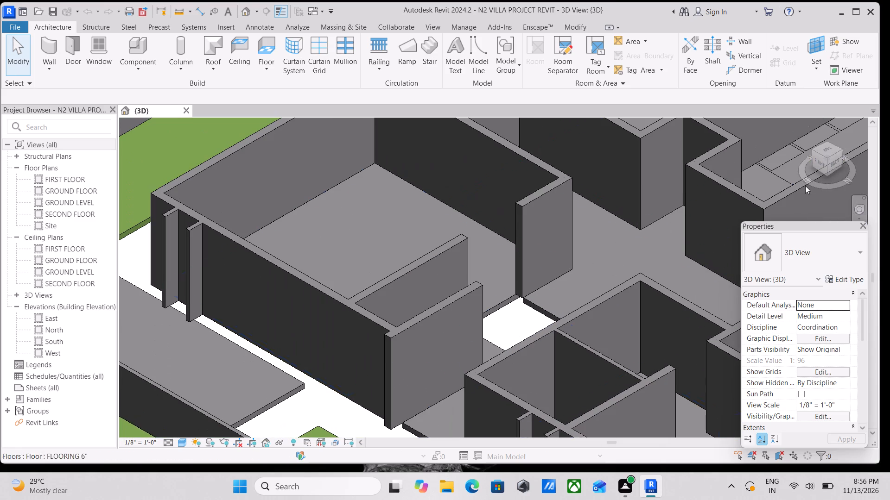
{"action": "left_click", "coordinate": [826, 149]}
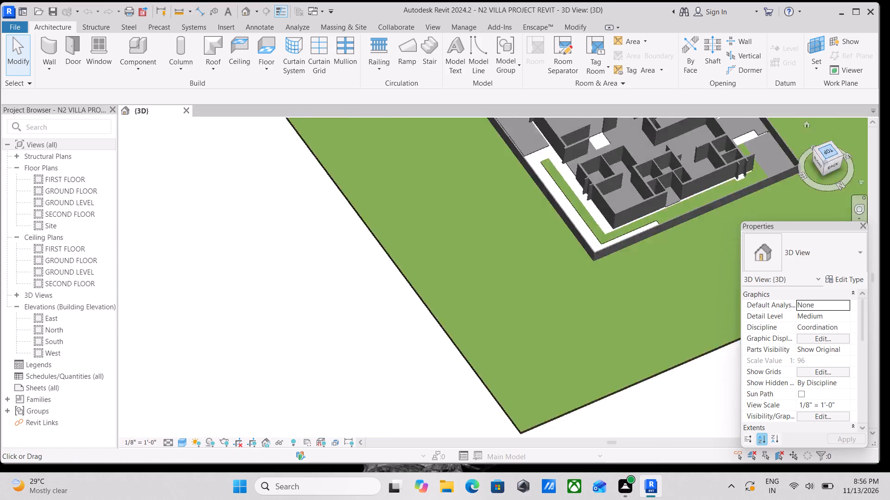
{"action": "scroll", "coordinate": [686, 218], "scroll_direction": "up", "scroll_amount": 5}
{"action": "scroll", "coordinate": [543, 268], "scroll_direction": "up", "scroll_amount": 6}
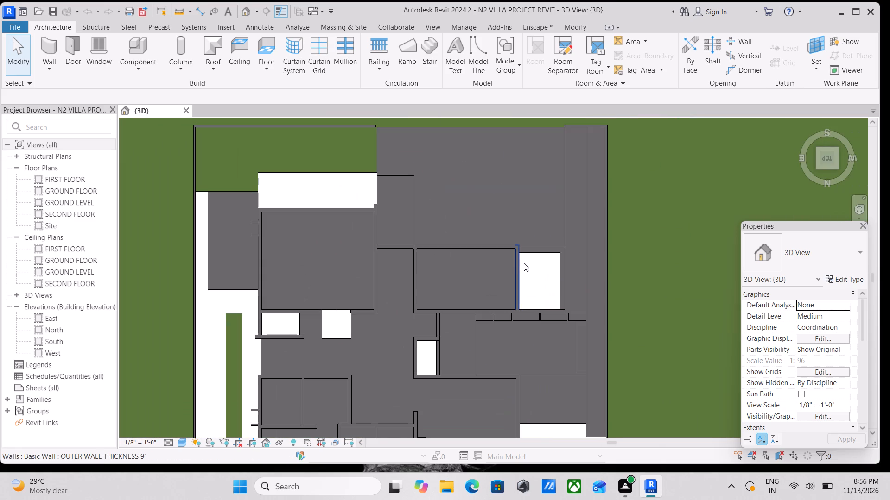
{"action": "scroll", "coordinate": [548, 258], "scroll_direction": "up", "scroll_amount": 5}
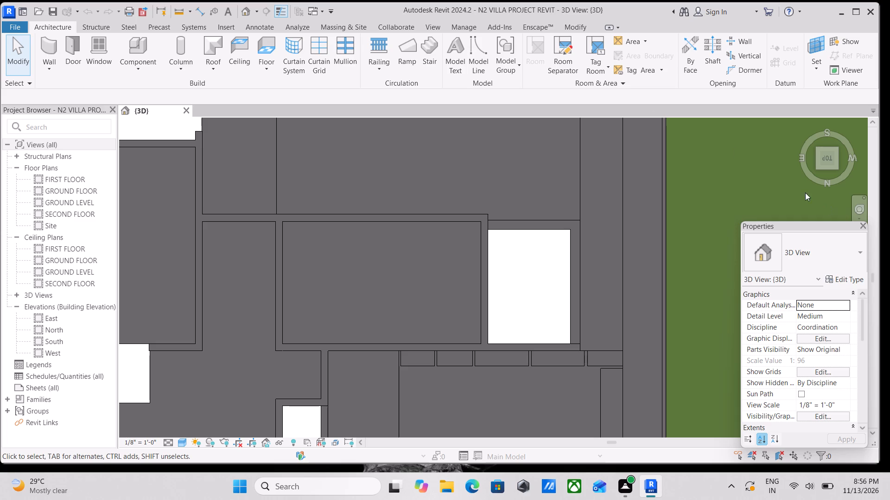
{"action": "scroll", "coordinate": [628, 92], "scroll_direction": "down", "scroll_amount": 2}
{"action": "scroll", "coordinate": [407, 277], "scroll_direction": "down", "scroll_amount": 2}
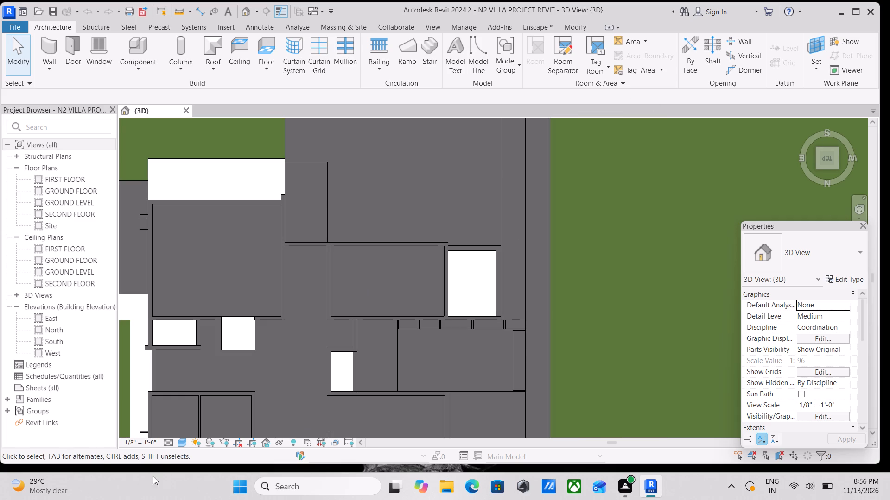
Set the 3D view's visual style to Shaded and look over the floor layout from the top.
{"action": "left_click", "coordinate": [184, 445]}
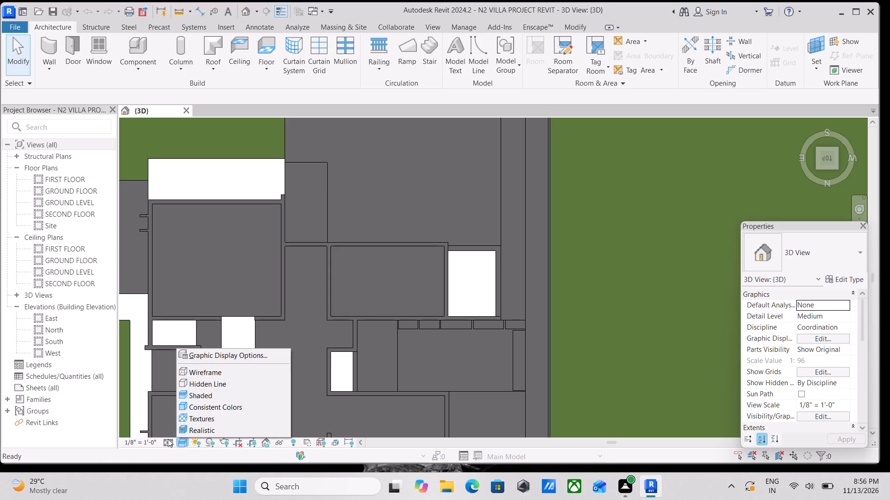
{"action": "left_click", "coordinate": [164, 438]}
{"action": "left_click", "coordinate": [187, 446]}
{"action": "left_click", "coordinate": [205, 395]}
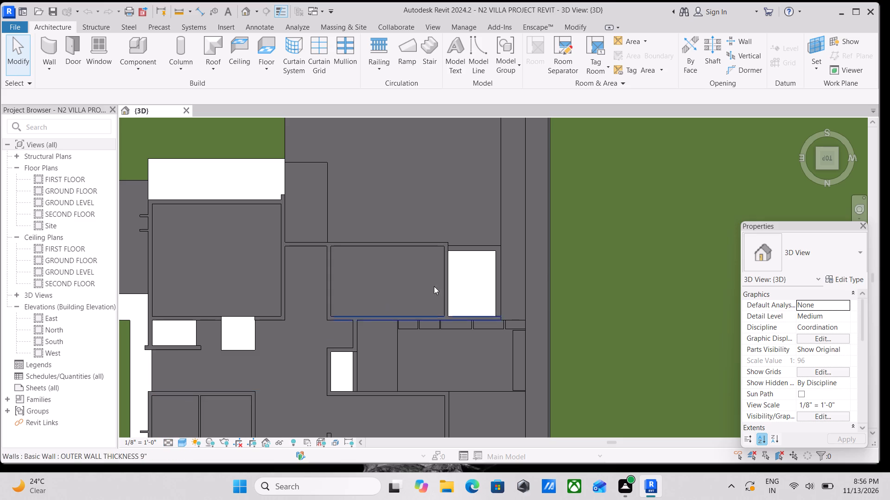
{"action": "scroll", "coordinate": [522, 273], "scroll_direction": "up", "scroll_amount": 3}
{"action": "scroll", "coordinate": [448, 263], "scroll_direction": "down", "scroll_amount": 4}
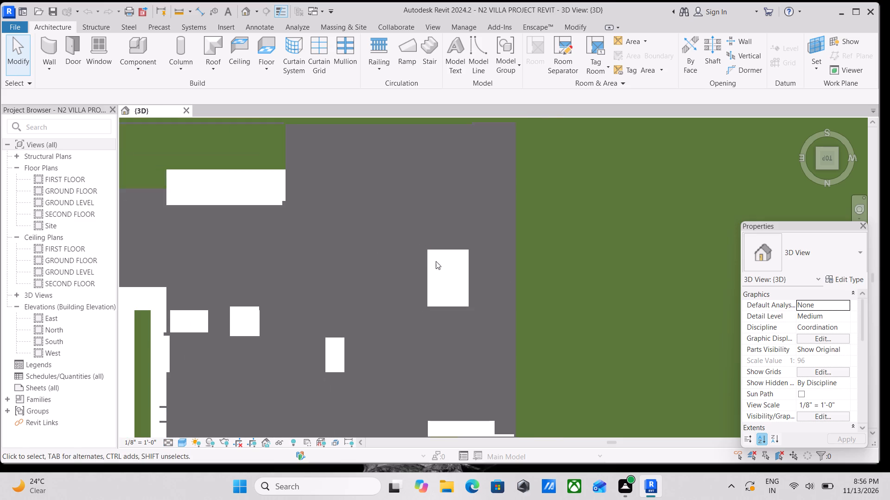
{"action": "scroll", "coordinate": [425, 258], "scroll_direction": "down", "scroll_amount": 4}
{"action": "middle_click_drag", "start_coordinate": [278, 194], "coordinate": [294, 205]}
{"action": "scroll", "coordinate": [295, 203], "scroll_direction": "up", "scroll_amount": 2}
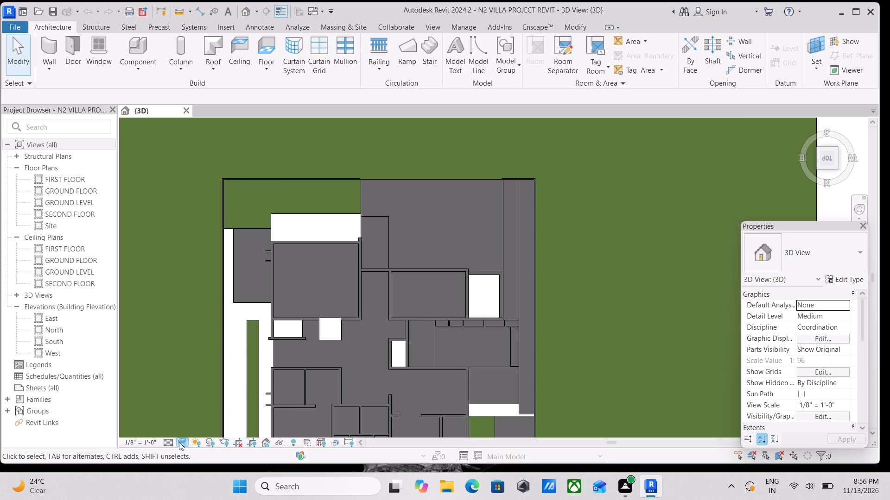
Set the 3D view's visual style to Realistic.
{"action": "left_click", "coordinate": [179, 442]}
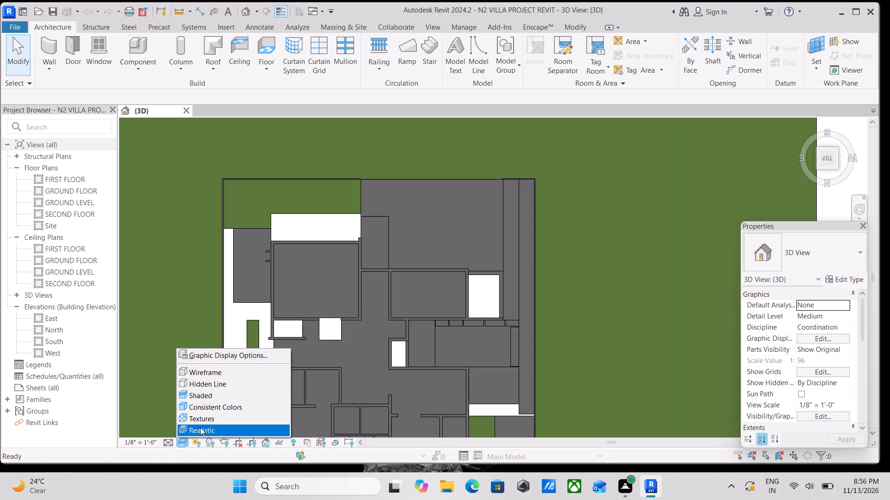
{"action": "left_click", "coordinate": [201, 430]}
Examine the floor, wall and site flooring materials from the top across the rooms, paving and western boundary strip.
{"action": "scroll", "coordinate": [441, 297], "scroll_direction": "up", "scroll_amount": 1}
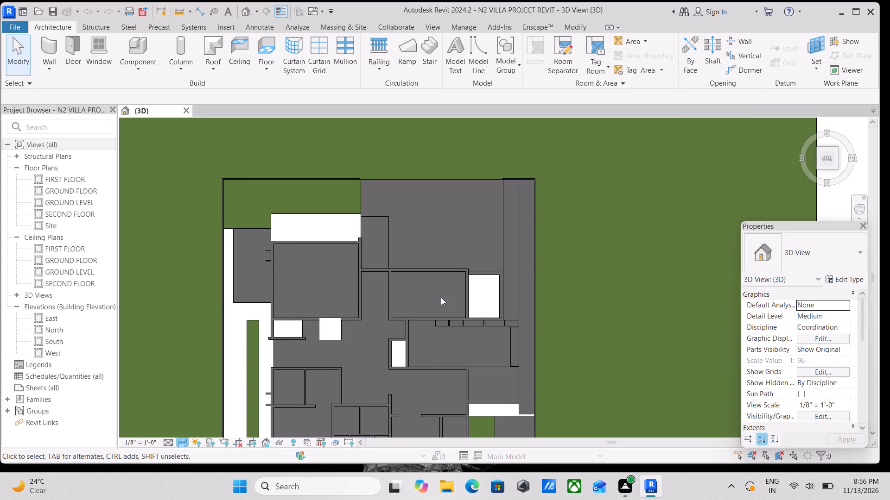
{"action": "scroll", "coordinate": [380, 242], "scroll_direction": "up", "scroll_amount": 8}
{"action": "scroll", "coordinate": [501, 228], "scroll_direction": "down", "scroll_amount": 2}
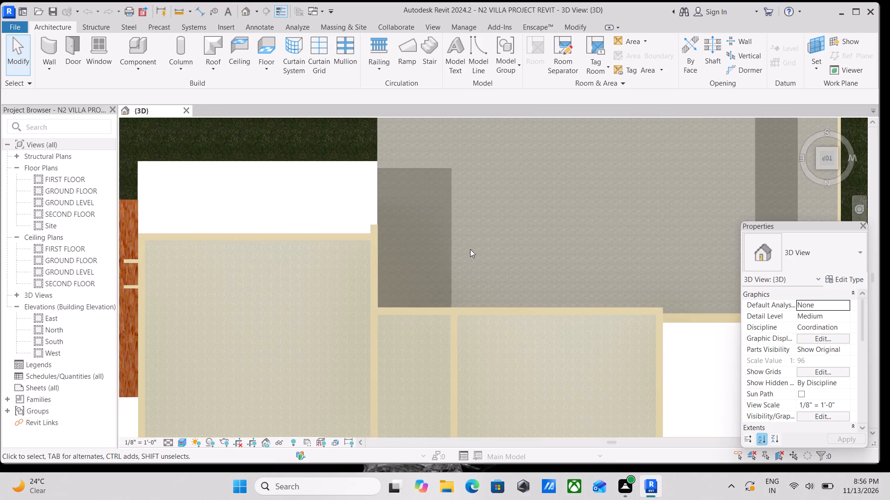
{"action": "scroll", "coordinate": [402, 231], "scroll_direction": "down", "scroll_amount": 7}
{"action": "middle_click_drag", "start_coordinate": [465, 269], "coordinate": [441, 230]}
{"action": "scroll", "coordinate": [441, 230], "scroll_direction": "up", "scroll_amount": 3}
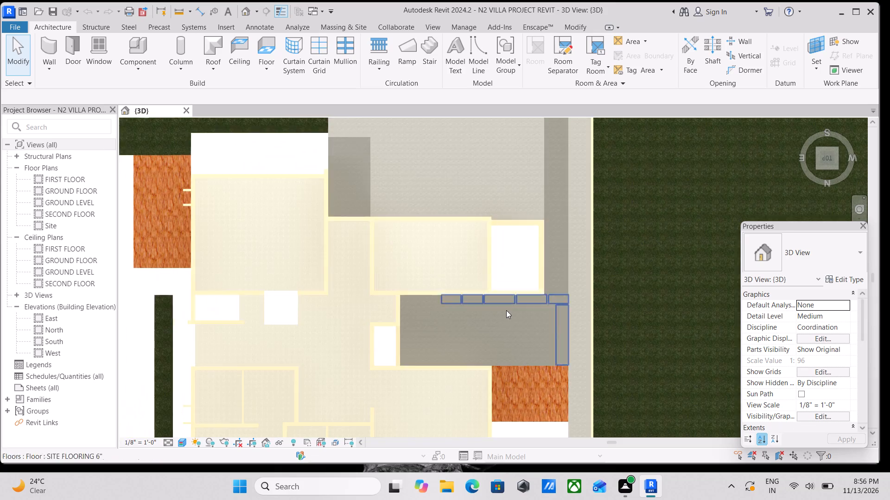
{"action": "scroll", "coordinate": [506, 310], "scroll_direction": "up", "scroll_amount": 3}
{"action": "scroll", "coordinate": [498, 271], "scroll_direction": "up", "scroll_amount": 3}
{"action": "middle_click_drag", "start_coordinate": [496, 239], "coordinate": [455, 267]}
{"action": "scroll", "coordinate": [455, 267], "scroll_direction": "up", "scroll_amount": 1}
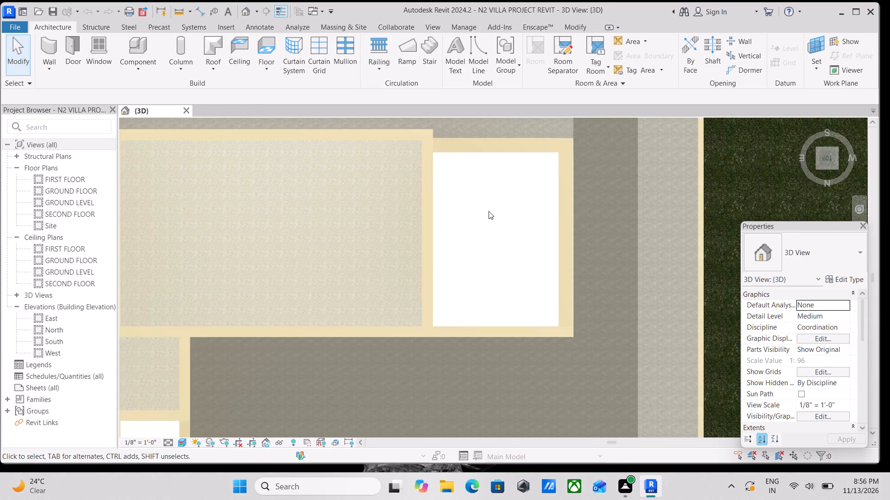
{"action": "scroll", "coordinate": [489, 211], "scroll_direction": "up", "scroll_amount": 1}
{"action": "middle_click_drag", "start_coordinate": [489, 212], "coordinate": [478, 245]}
{"action": "scroll", "coordinate": [478, 245], "scroll_direction": "up", "scroll_amount": 2}
{"action": "scroll", "coordinate": [512, 200], "scroll_direction": "down", "scroll_amount": 3}
{"action": "middle_click_drag", "start_coordinate": [512, 200], "coordinate": [462, 337]}
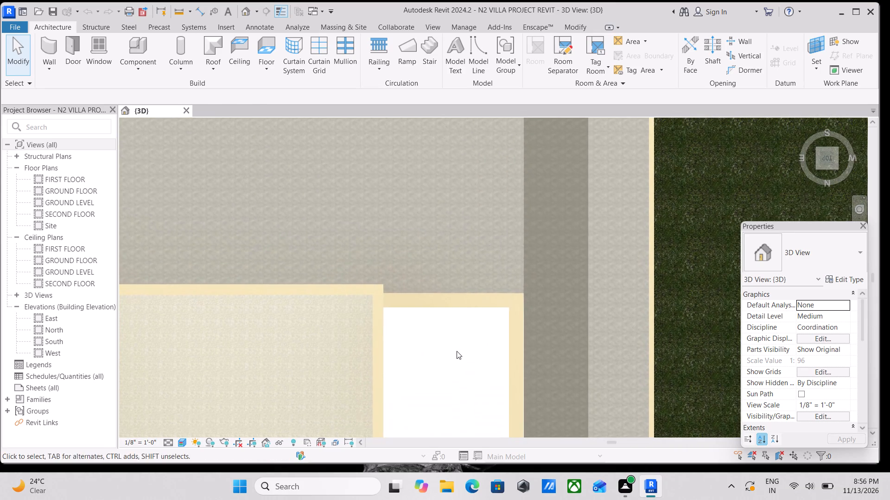
{"action": "scroll", "coordinate": [517, 273], "scroll_direction": "down", "scroll_amount": 4}
{"action": "scroll", "coordinate": [531, 224], "scroll_direction": "down", "scroll_amount": 2}
{"action": "middle_click_drag", "start_coordinate": [531, 224], "coordinate": [515, 343]}
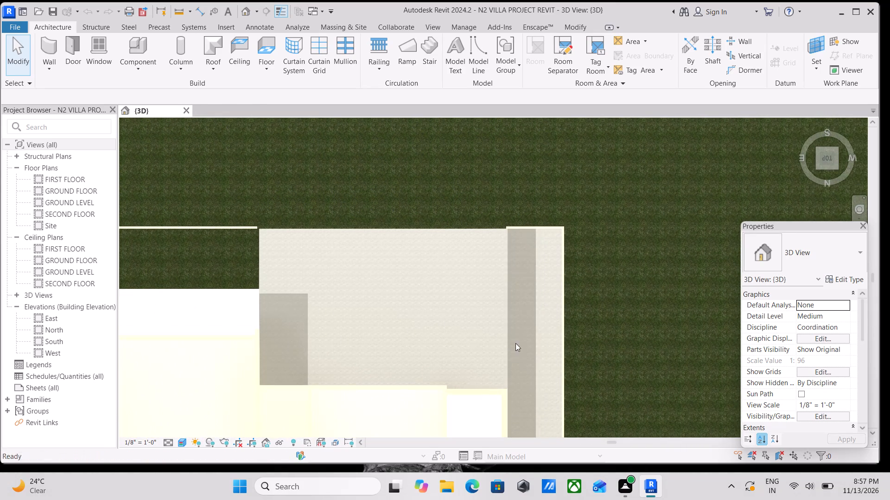
{"action": "middle_click_drag", "start_coordinate": [510, 259], "coordinate": [452, 147]}
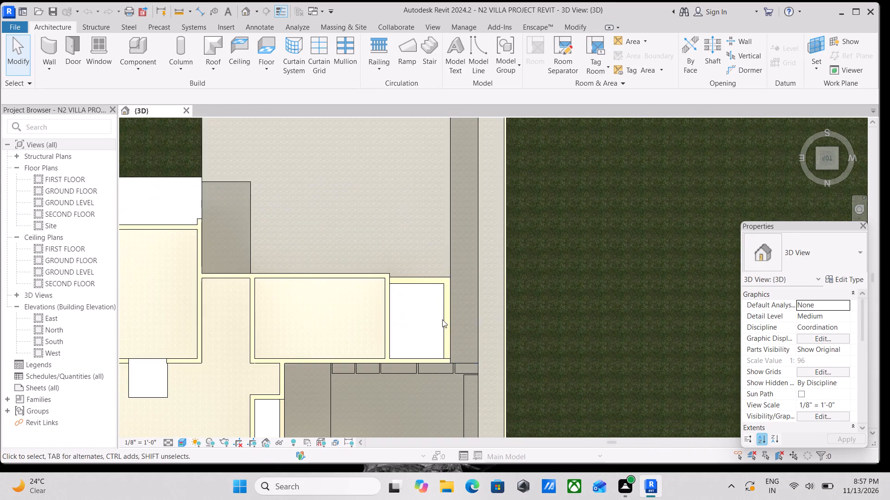
Examine the rectangular opening without flooring at the west end of the room row, along with its adjoining walls and paving.
{"action": "scroll", "coordinate": [406, 361], "scroll_direction": "up", "scroll_amount": 15}
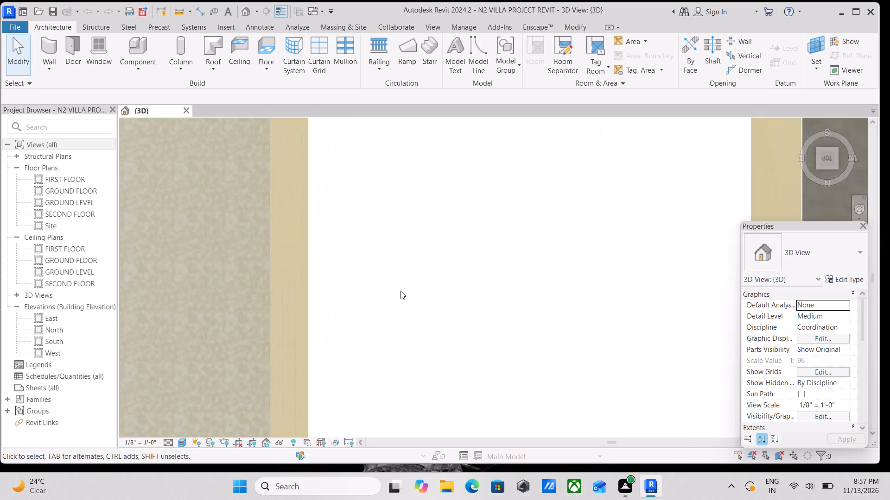
{"action": "scroll", "coordinate": [400, 291], "scroll_direction": "down", "scroll_amount": 9}
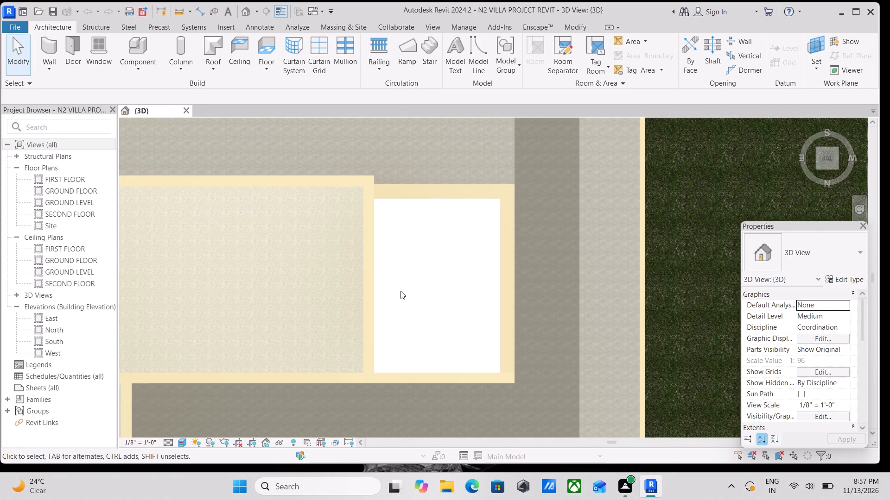
{"action": "scroll", "coordinate": [400, 291], "scroll_direction": "down", "scroll_amount": 3}
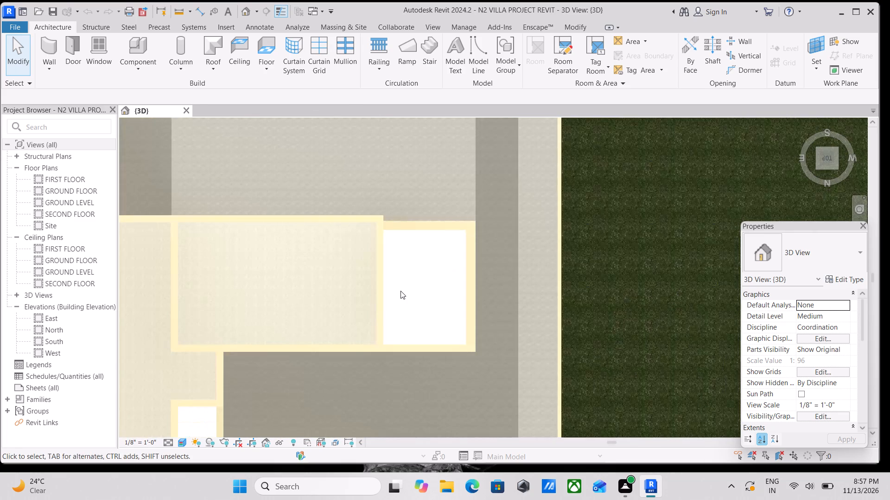
{"action": "scroll", "coordinate": [400, 291], "scroll_direction": "down", "scroll_amount": 3}
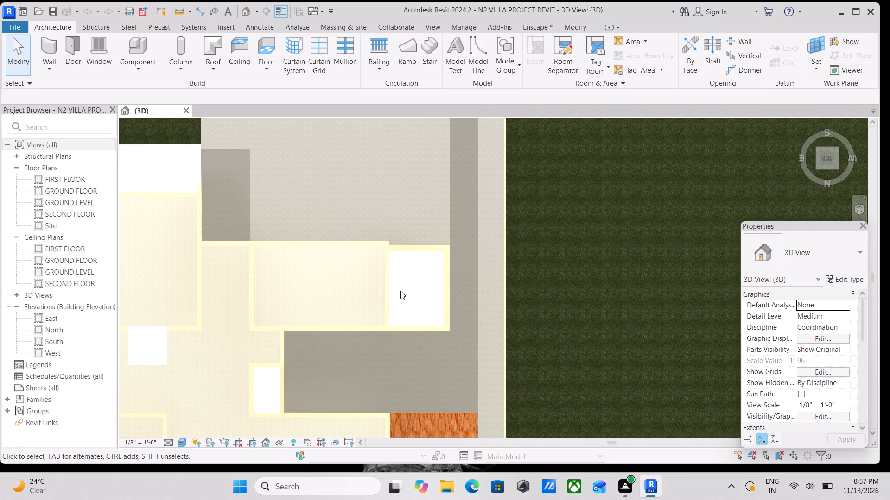
{"action": "scroll", "coordinate": [400, 291], "scroll_direction": "down", "scroll_amount": 1}
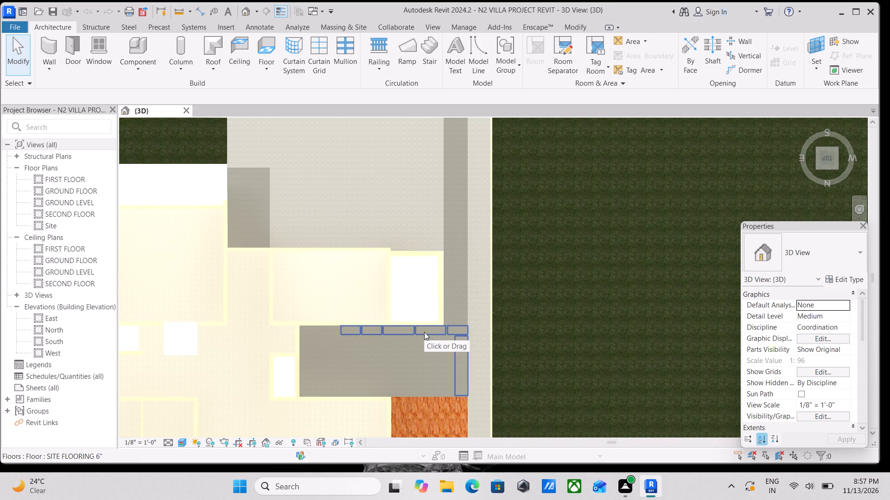
{"action": "scroll", "coordinate": [471, 281], "scroll_direction": "down", "scroll_amount": 2}
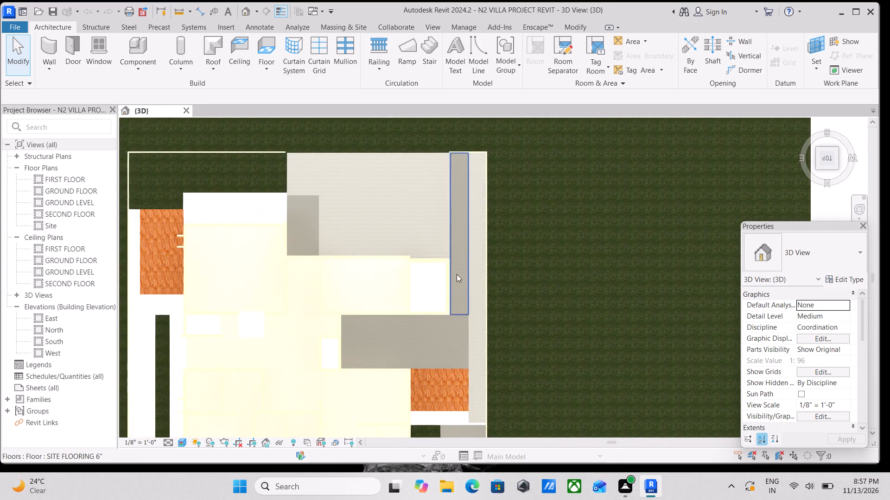
{"action": "scroll", "coordinate": [421, 264], "scroll_direction": "down", "scroll_amount": 2}
{"action": "scroll", "coordinate": [439, 285], "scroll_direction": "up", "scroll_amount": 4}
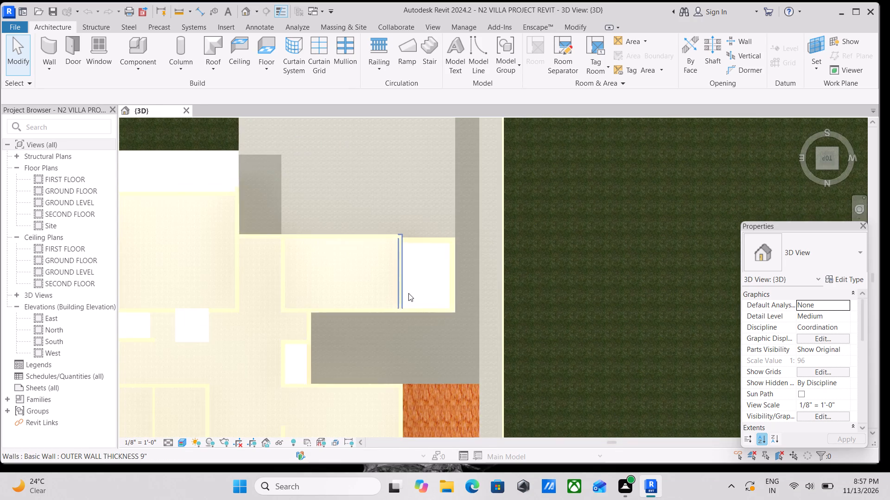
{"action": "scroll", "coordinate": [406, 284], "scroll_direction": "up", "scroll_amount": 14}
{"action": "scroll", "coordinate": [425, 263], "scroll_direction": "down", "scroll_amount": 4}
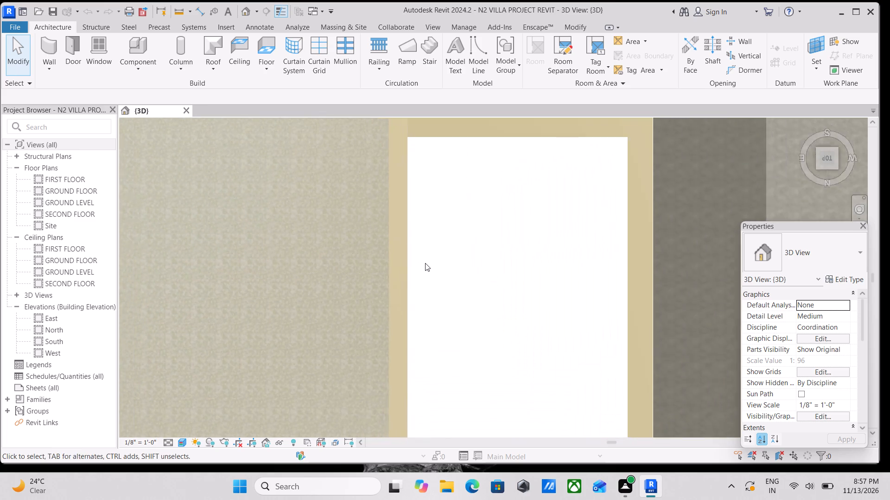
{"action": "scroll", "coordinate": [425, 263], "scroll_direction": "down", "scroll_amount": 3}
{"action": "middle_click_drag", "start_coordinate": [425, 263], "coordinate": [372, 315]}
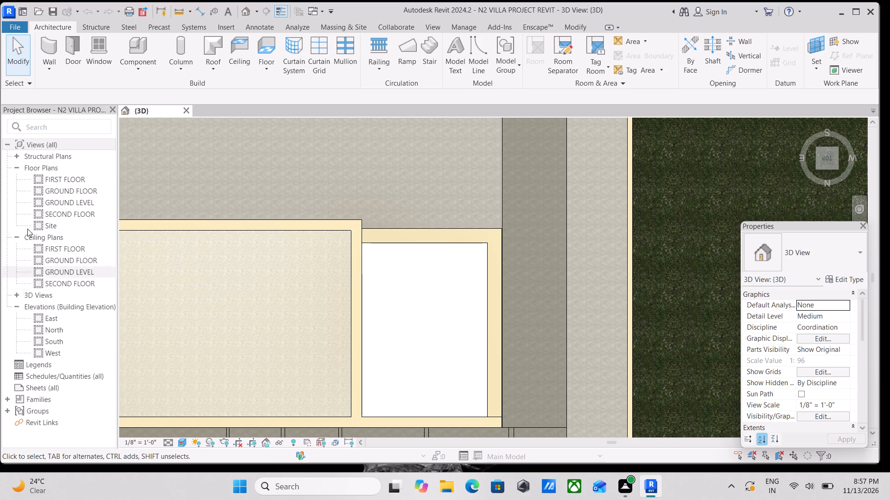
{"action": "scroll", "coordinate": [70, 229], "scroll_direction": "up", "scroll_amount": 2}
{"action": "scroll", "coordinate": [412, 239], "scroll_direction": "down", "scroll_amount": 3}
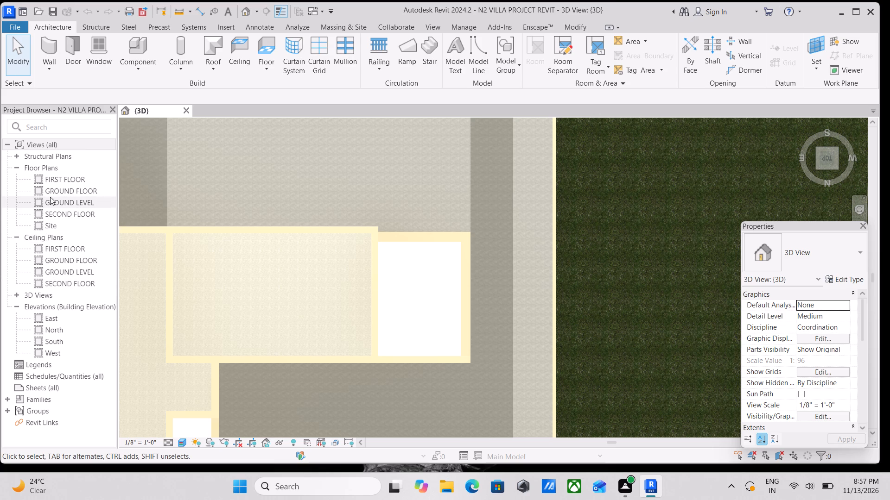
Open the FIRST FLOOR floor plan.
{"action": "double_click", "coordinate": [47, 180]}
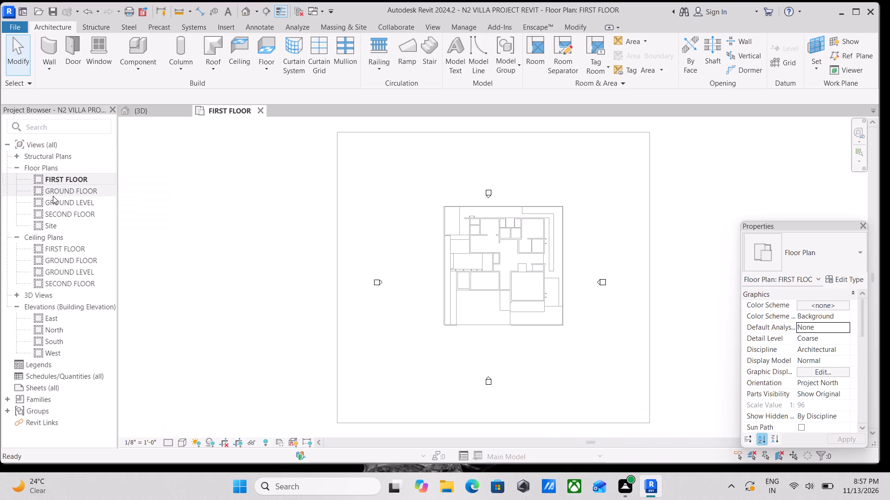
{"action": "scroll", "coordinate": [53, 196], "scroll_direction": "up", "scroll_amount": 2}
Open the GROUND LEVEL floor plan, focusing on the garden, lift and powder room areas around the rooms.
{"action": "double_click", "coordinate": [53, 203]}
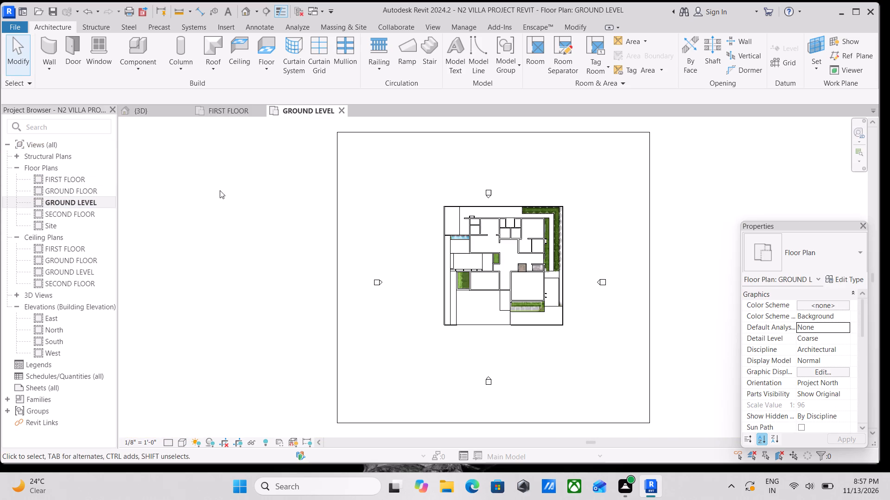
{"action": "scroll", "coordinate": [518, 229], "scroll_direction": "up", "scroll_amount": 3}
{"action": "scroll", "coordinate": [534, 301], "scroll_direction": "up", "scroll_amount": 4}
{"action": "scroll", "coordinate": [509, 272], "scroll_direction": "up", "scroll_amount": 3}
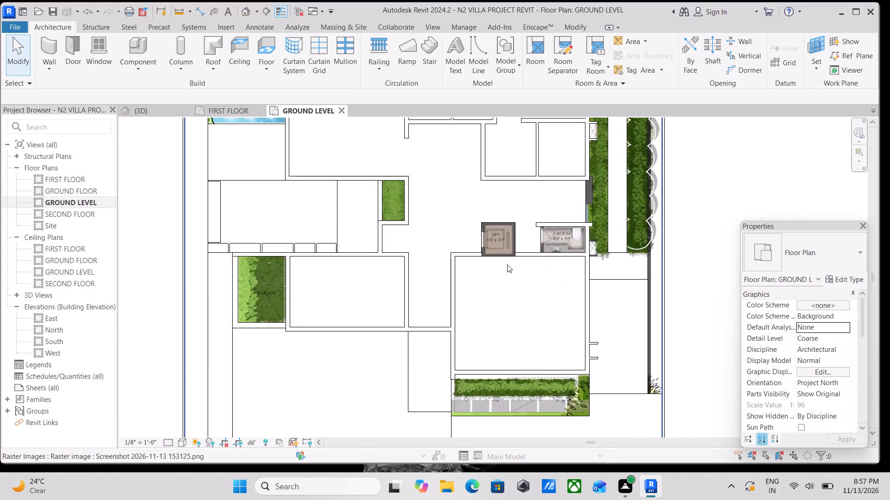
Open the GROUND FLOOR floor plan.
{"action": "scroll", "coordinate": [507, 264], "scroll_direction": "up", "scroll_amount": 4}
{"action": "scroll", "coordinate": [83, 225], "scroll_direction": "down", "scroll_amount": 2}
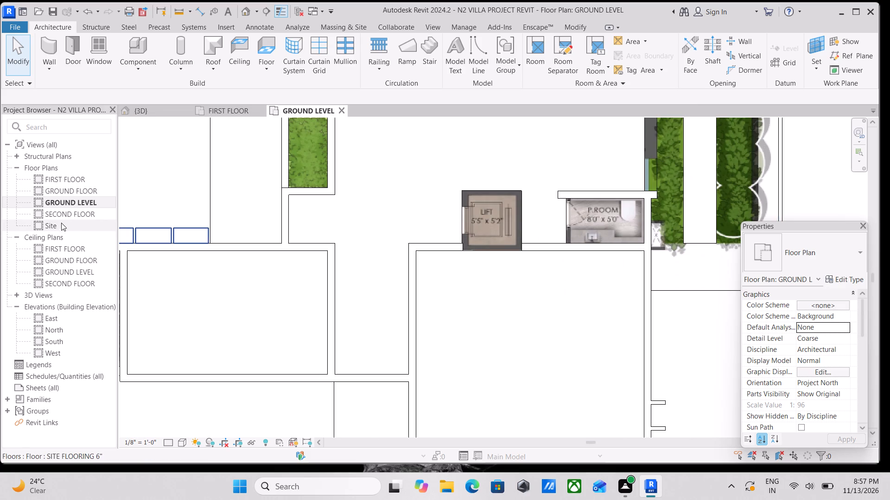
{"action": "scroll", "coordinate": [61, 222], "scroll_direction": "down", "scroll_amount": 1}
{"action": "double_click", "coordinate": [77, 187]}
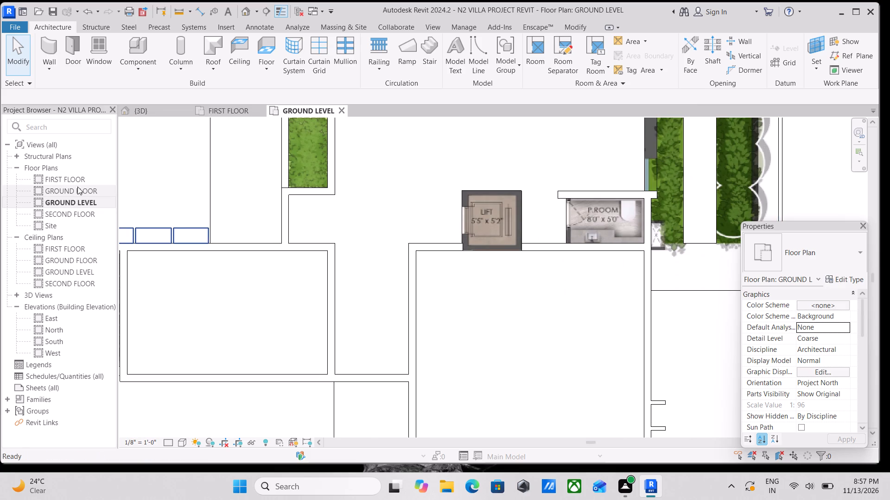
Examine the ground-floor plan across the lift, powder room, planted courts, northern rooms and pool area.
{"action": "scroll", "coordinate": [587, 257], "scroll_direction": "up", "scroll_amount": 2}
{"action": "middle_click_drag", "start_coordinate": [546, 245], "coordinate": [577, 350]}
{"action": "scroll", "coordinate": [462, 275], "scroll_direction": "down", "scroll_amount": 3}
{"action": "middle_click_drag", "start_coordinate": [461, 276], "coordinate": [470, 335]}
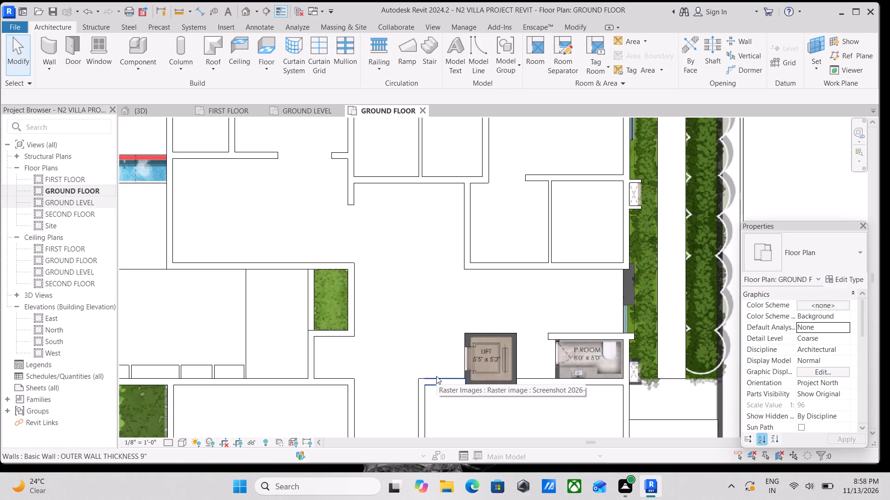
{"action": "scroll", "coordinate": [417, 394], "scroll_direction": "up", "scroll_amount": 2}
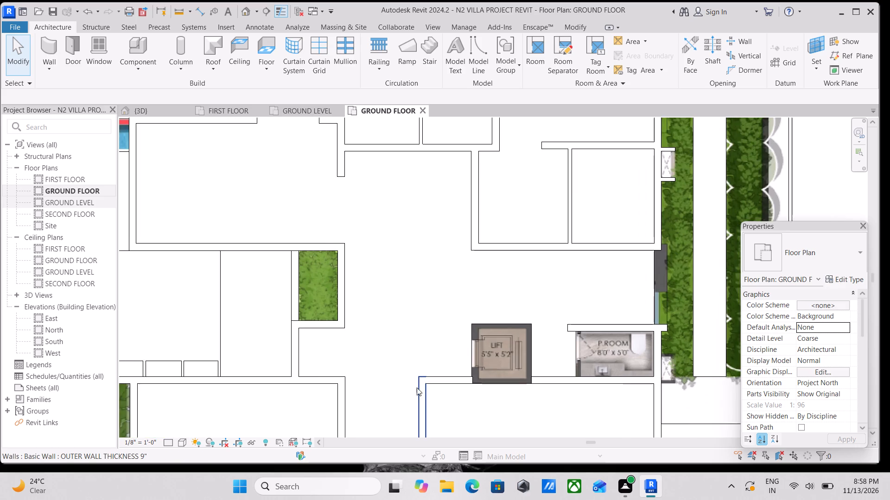
{"action": "scroll", "coordinate": [325, 299], "scroll_direction": "down", "scroll_amount": 4}
{"action": "scroll", "coordinate": [376, 314], "scroll_direction": "down", "scroll_amount": 1}
{"action": "middle_click_drag", "start_coordinate": [376, 314], "coordinate": [477, 420]}
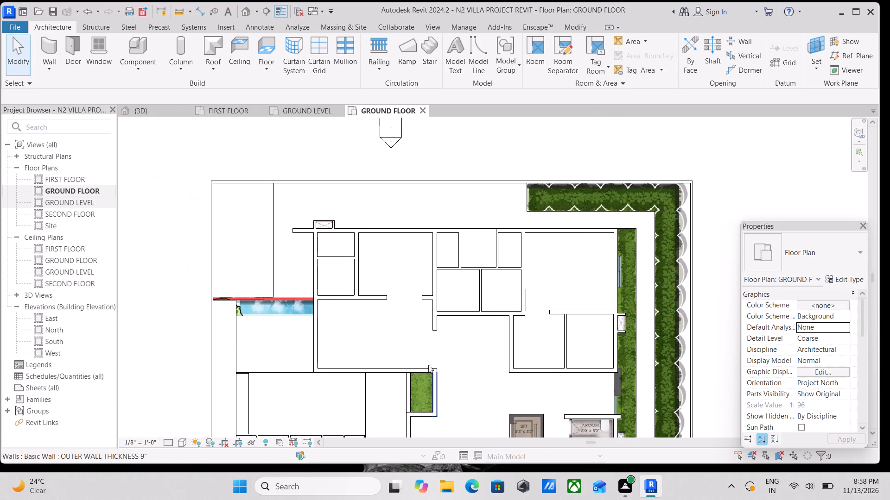
{"action": "scroll", "coordinate": [428, 364], "scroll_direction": "up", "scroll_amount": 4}
{"action": "scroll", "coordinate": [466, 352], "scroll_direction": "down", "scroll_amount": 3}
{"action": "middle_click_drag", "start_coordinate": [466, 352], "coordinate": [453, 238]}
{"action": "scroll", "coordinate": [469, 313], "scroll_direction": "down", "scroll_amount": 2}
{"action": "middle_click_drag", "start_coordinate": [469, 316], "coordinate": [479, 272]}
Examine the LANDSCAPE court in the west of the plan, including its enclosing walls, corners and adjoining room.
{"action": "scroll", "coordinate": [290, 360], "scroll_direction": "up", "scroll_amount": 4}
{"action": "scroll", "coordinate": [332, 306], "scroll_direction": "up", "scroll_amount": 3}
{"action": "middle_click_drag", "start_coordinate": [333, 307], "coordinate": [367, 335]}
{"action": "scroll", "coordinate": [367, 336], "scroll_direction": "up", "scroll_amount": 2}
{"action": "scroll", "coordinate": [379, 301], "scroll_direction": "down", "scroll_amount": 2}
{"action": "middle_click_drag", "start_coordinate": [379, 301], "coordinate": [348, 320]}
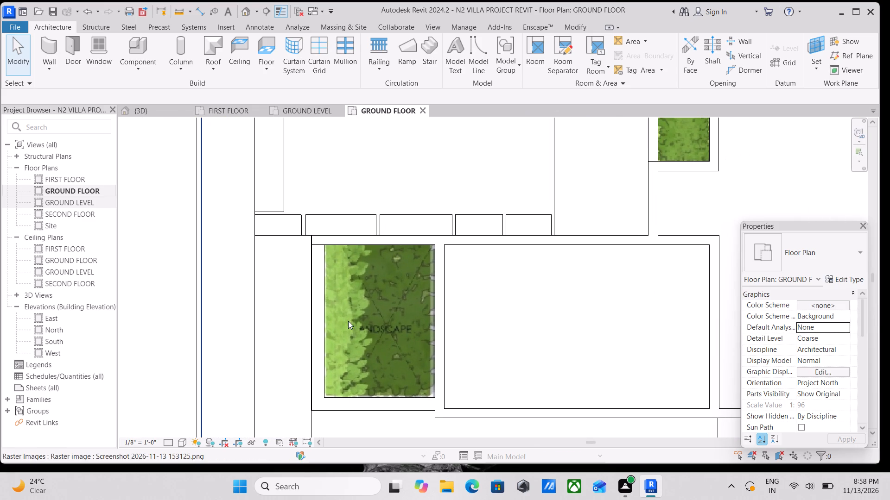
{"action": "scroll", "coordinate": [366, 322], "scroll_direction": "down", "scroll_amount": 1}
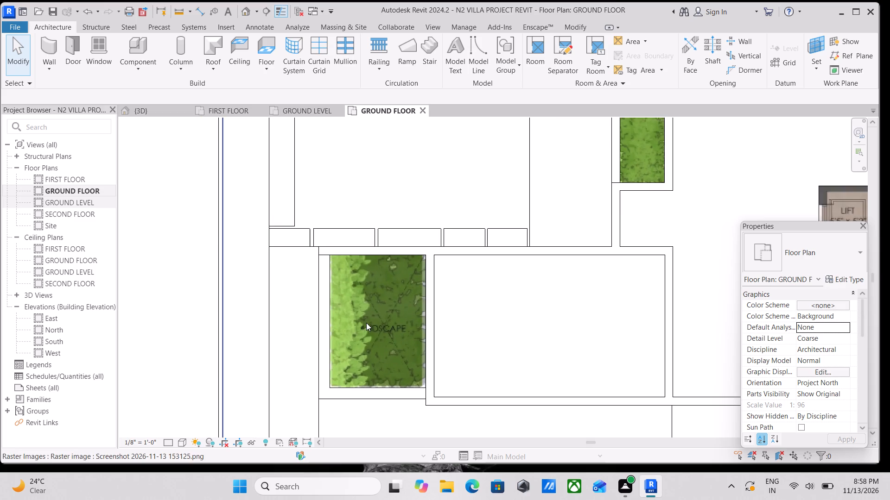
{"action": "scroll", "coordinate": [366, 323], "scroll_direction": "up", "scroll_amount": 1}
{"action": "scroll", "coordinate": [400, 278], "scroll_direction": "down", "scroll_amount": 1}
{"action": "middle_click_drag", "start_coordinate": [400, 283], "coordinate": [364, 227]}
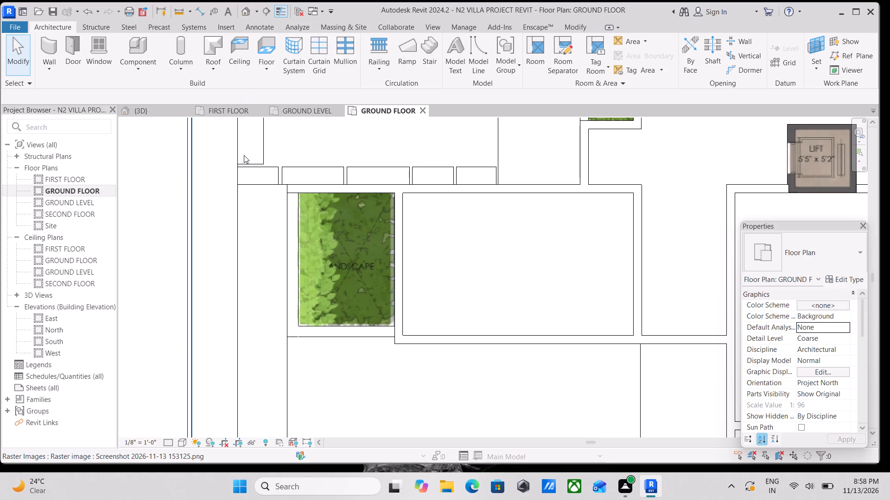
{"action": "scroll", "coordinate": [206, 154], "scroll_direction": "down", "scroll_amount": 1}
{"action": "scroll", "coordinate": [331, 242], "scroll_direction": "up", "scroll_amount": 3}
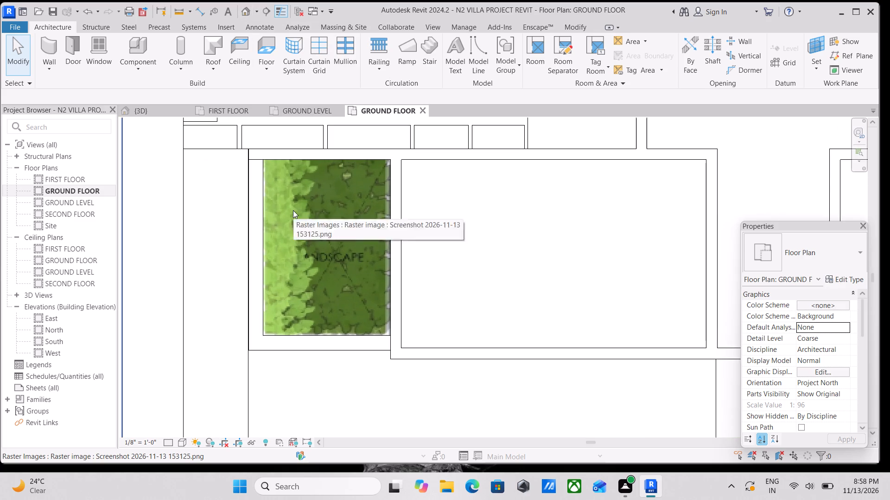
{"action": "scroll", "coordinate": [292, 210], "scroll_direction": "up", "scroll_amount": 2}
{"action": "scroll", "coordinate": [232, 161], "scroll_direction": "up", "scroll_amount": 1}
{"action": "scroll", "coordinate": [250, 150], "scroll_direction": "down", "scroll_amount": 1}
{"action": "middle_click_drag", "start_coordinate": [250, 150], "coordinate": [243, 199]}
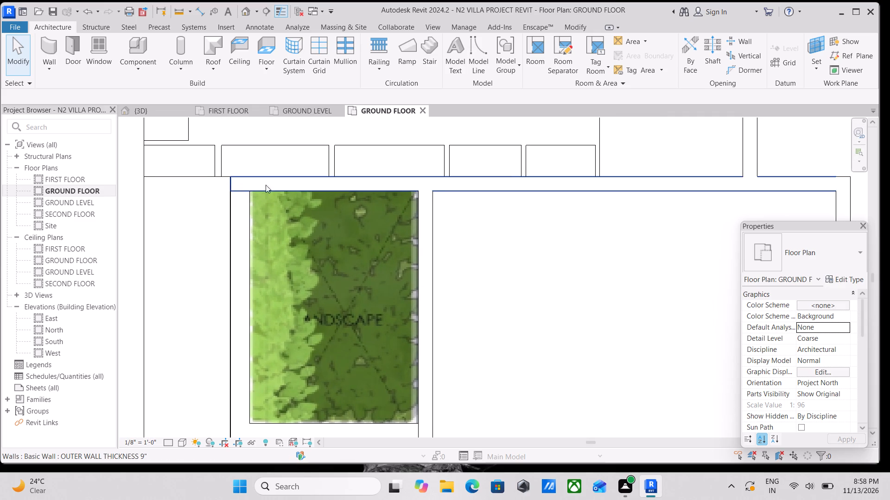
{"action": "scroll", "coordinate": [350, 212], "scroll_direction": "down", "scroll_amount": 2}
{"action": "middle_click_drag", "start_coordinate": [351, 210], "coordinate": [335, 184]}
{"action": "scroll", "coordinate": [335, 184], "scroll_direction": "up", "scroll_amount": 1}
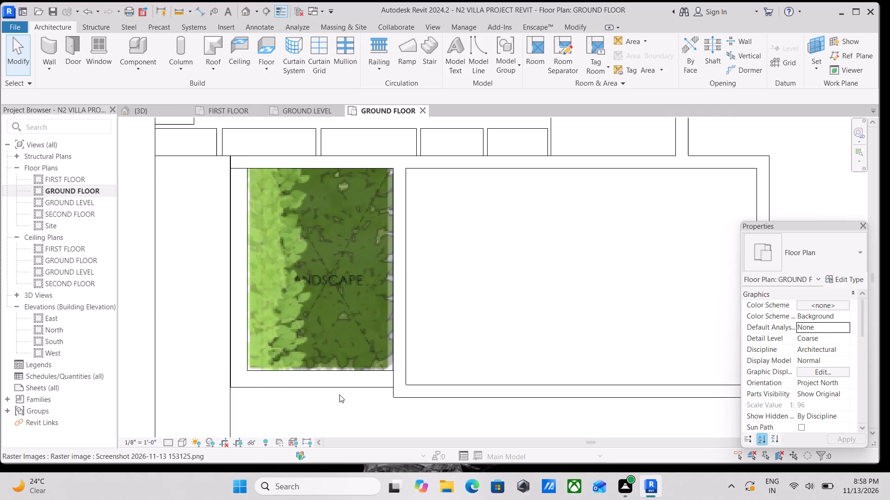
{"action": "scroll", "coordinate": [263, 246], "scroll_direction": "down", "scroll_amount": 1}
{"action": "middle_click_drag", "start_coordinate": [263, 246], "coordinate": [286, 295]}
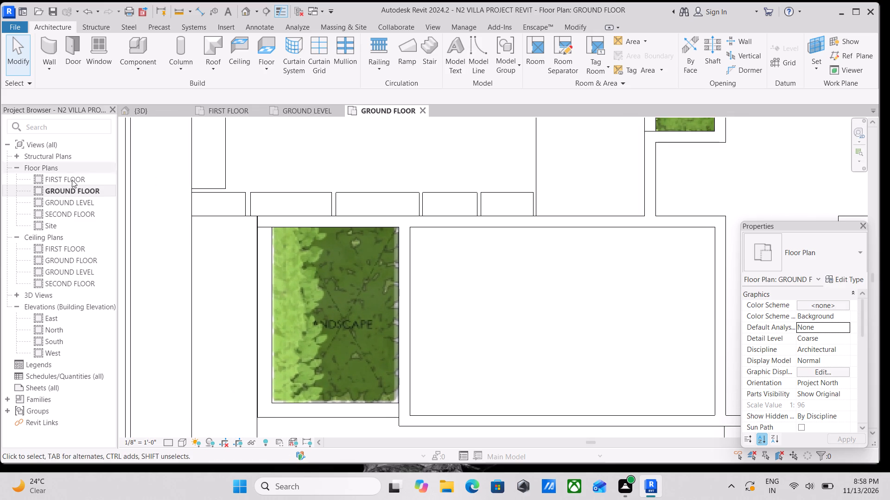
{"action": "scroll", "coordinate": [83, 140], "scroll_direction": "up", "scroll_amount": 1}
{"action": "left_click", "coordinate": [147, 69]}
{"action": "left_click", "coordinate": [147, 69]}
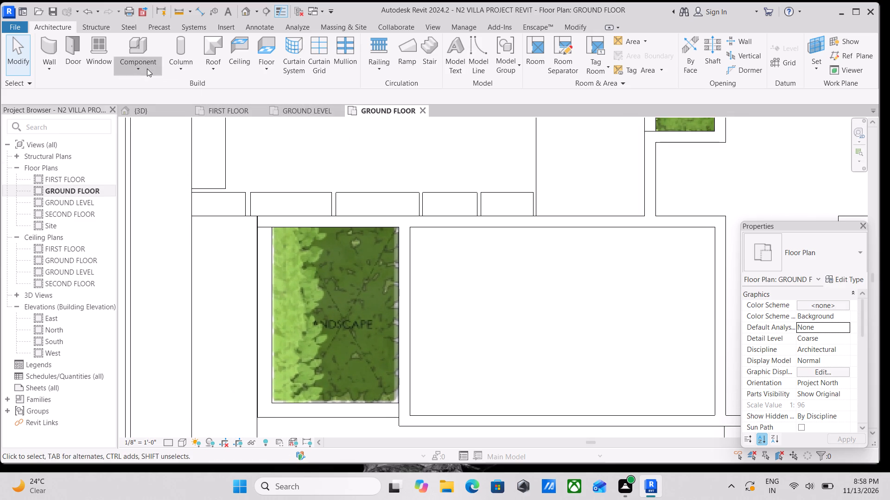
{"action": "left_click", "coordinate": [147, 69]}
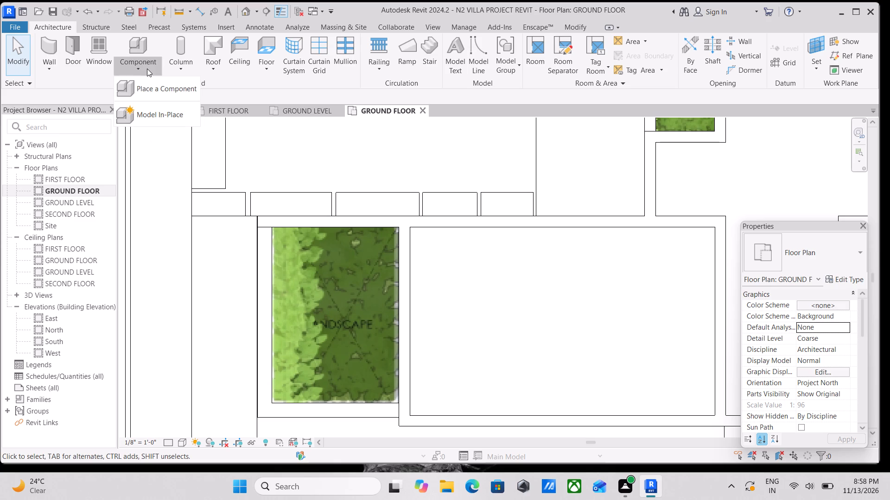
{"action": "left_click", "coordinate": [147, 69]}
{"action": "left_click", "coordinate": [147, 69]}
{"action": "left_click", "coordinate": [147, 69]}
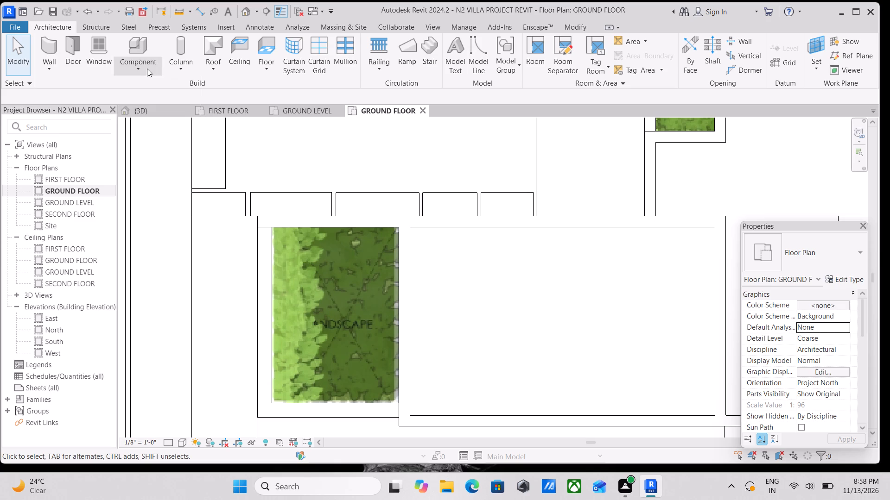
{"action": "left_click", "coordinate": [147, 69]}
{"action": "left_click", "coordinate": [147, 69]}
Examine the LANDSCAPE court's north and west wall edges and the row of paving slabs beside it.
{"action": "scroll", "coordinate": [117, 104], "scroll_direction": "up", "scroll_amount": 1}
{"action": "scroll", "coordinate": [178, 180], "scroll_direction": "up", "scroll_amount": 4}
{"action": "scroll", "coordinate": [273, 229], "scroll_direction": "up", "scroll_amount": 2}
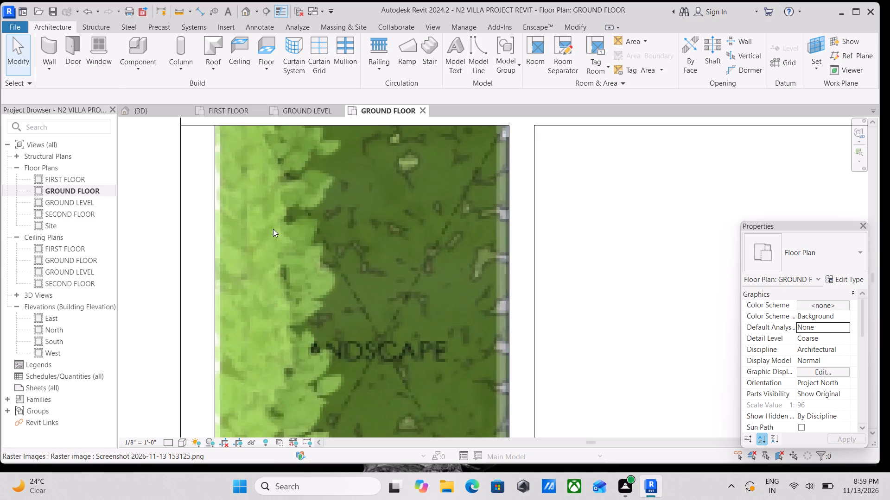
{"action": "scroll", "coordinate": [266, 217], "scroll_direction": "down", "scroll_amount": 4}
{"action": "scroll", "coordinate": [228, 200], "scroll_direction": "down", "scroll_amount": 1}
{"action": "middle_click_drag", "start_coordinate": [228, 200], "coordinate": [249, 247]}
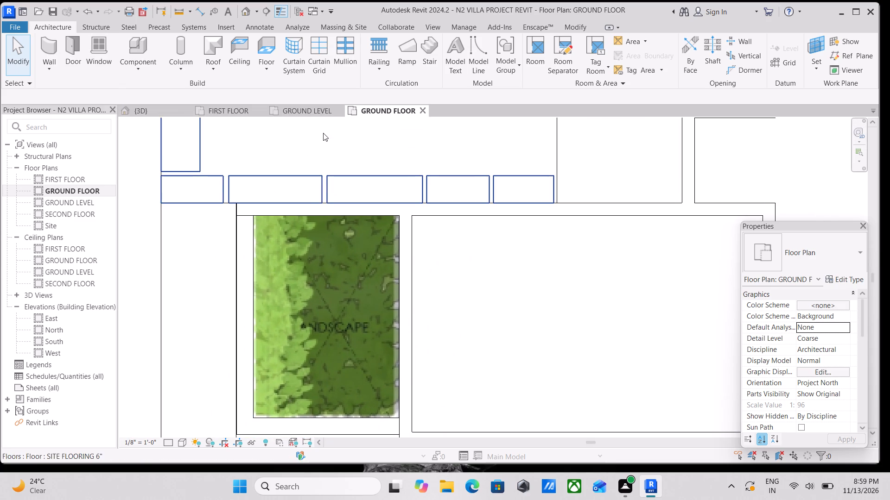
{"action": "scroll", "coordinate": [272, 257], "scroll_direction": "up", "scroll_amount": 3}
{"action": "scroll", "coordinate": [233, 187], "scroll_direction": "up", "scroll_amount": 3}
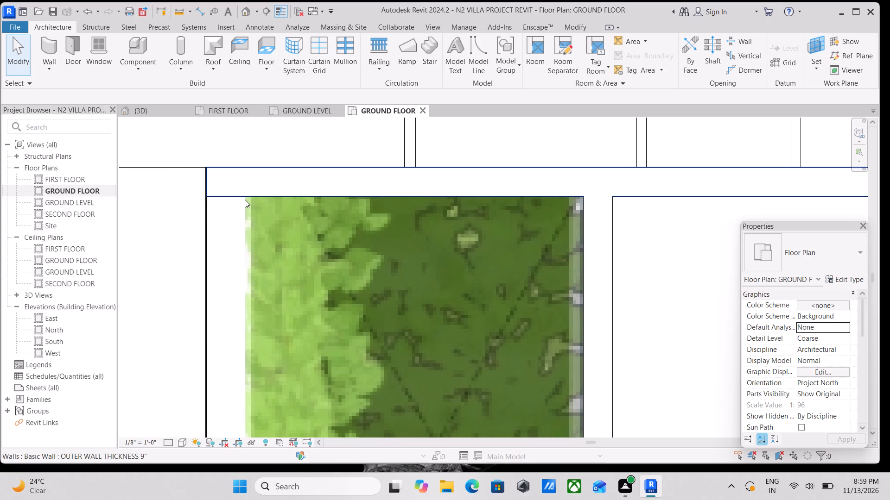
{"action": "scroll", "coordinate": [254, 351], "scroll_direction": "up", "scroll_amount": 1}
{"action": "scroll", "coordinate": [292, 231], "scroll_direction": "down", "scroll_amount": 6}
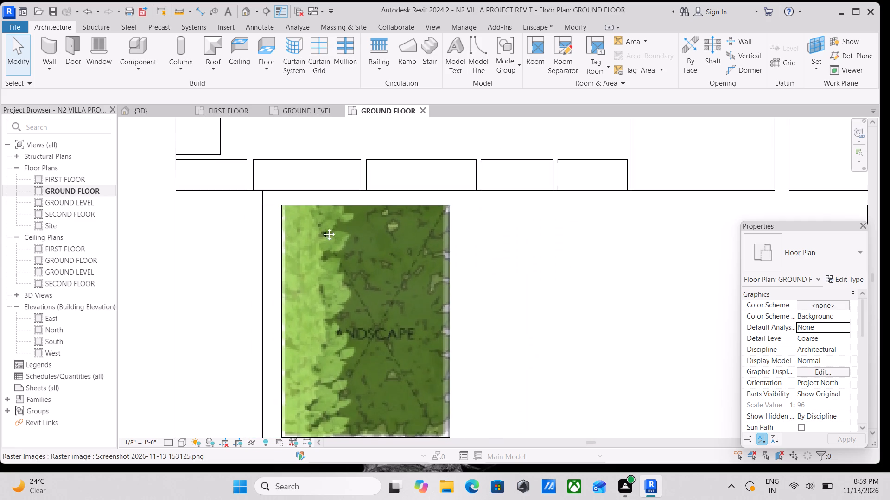
{"action": "middle_click_drag", "start_coordinate": [322, 227], "coordinate": [326, 146]}
{"action": "scroll", "coordinate": [318, 262], "scroll_direction": "down", "scroll_amount": 2}
{"action": "middle_click_drag", "start_coordinate": [318, 262], "coordinate": [333, 353]}
{"action": "scroll", "coordinate": [334, 353], "scroll_direction": "up", "scroll_amount": 4}
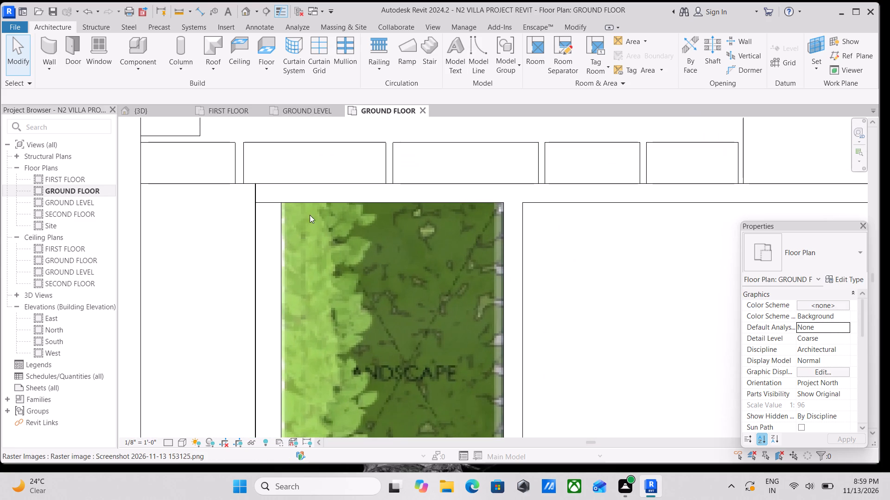
{"action": "middle_click_drag", "start_coordinate": [310, 215], "coordinate": [305, 294]}
{"action": "scroll", "coordinate": [271, 261], "scroll_direction": "down", "scroll_amount": 3}
{"action": "scroll", "coordinate": [321, 313], "scroll_direction": "down", "scroll_amount": 2}
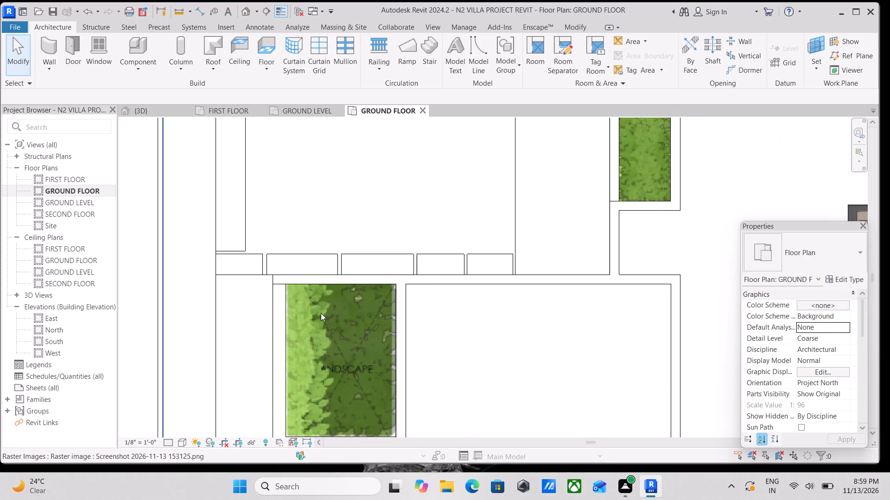
{"action": "middle_click_drag", "start_coordinate": [321, 313], "coordinate": [375, 305]}
{"action": "scroll", "coordinate": [373, 315], "scroll_direction": "up", "scroll_amount": 5}
{"action": "scroll", "coordinate": [360, 296], "scroll_direction": "down", "scroll_amount": 2}
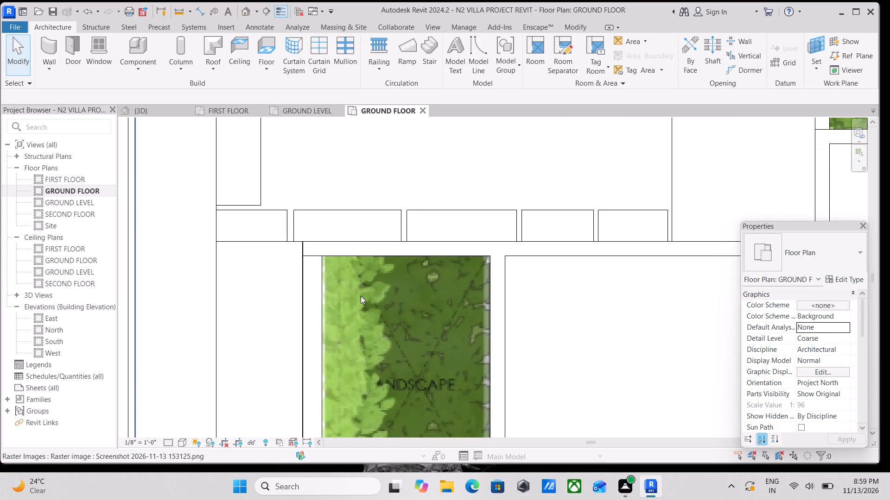
{"action": "scroll", "coordinate": [361, 296], "scroll_direction": "down", "scroll_amount": 1}
{"action": "middle_click_drag", "start_coordinate": [361, 296], "coordinate": [316, 299]}
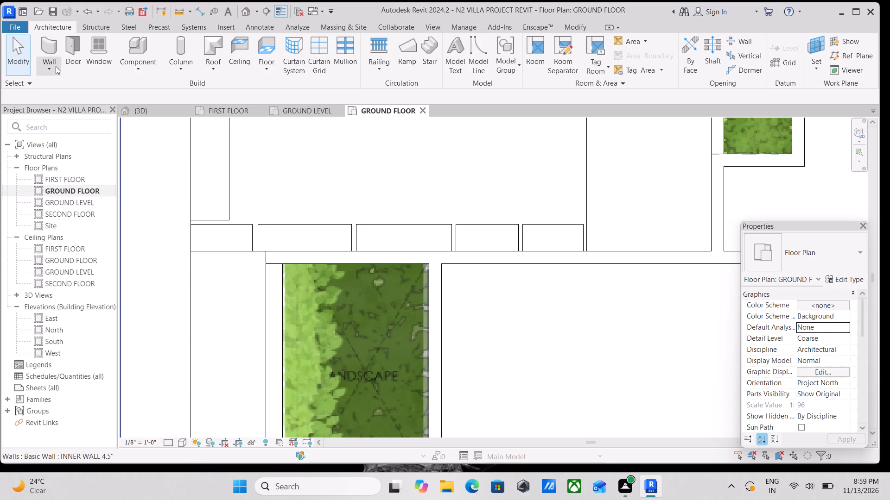
Sketch a rectangular MARBLE FLOORING 6" floor boundary about 12'-2" long along the inner wall faces of the LANDSCAPE court.
{"action": "left_click", "coordinate": [267, 68]}
{"action": "left_click", "coordinate": [308, 92]}
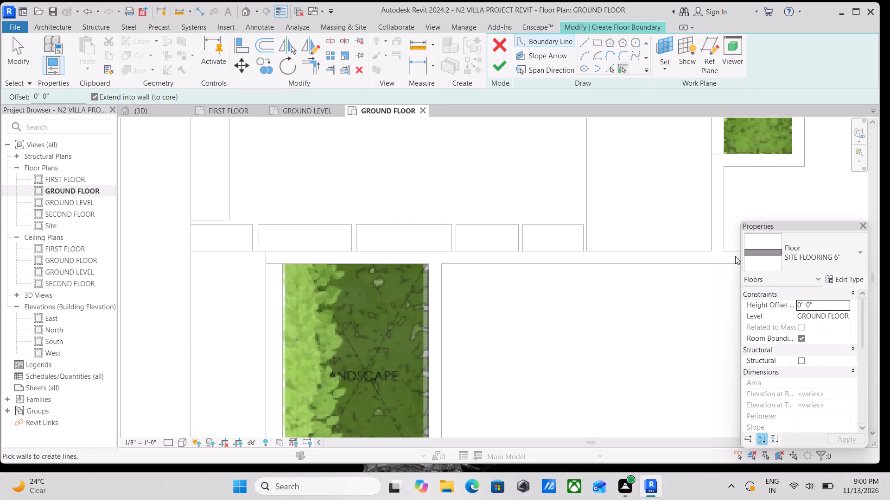
{"action": "left_click", "coordinate": [830, 259]}
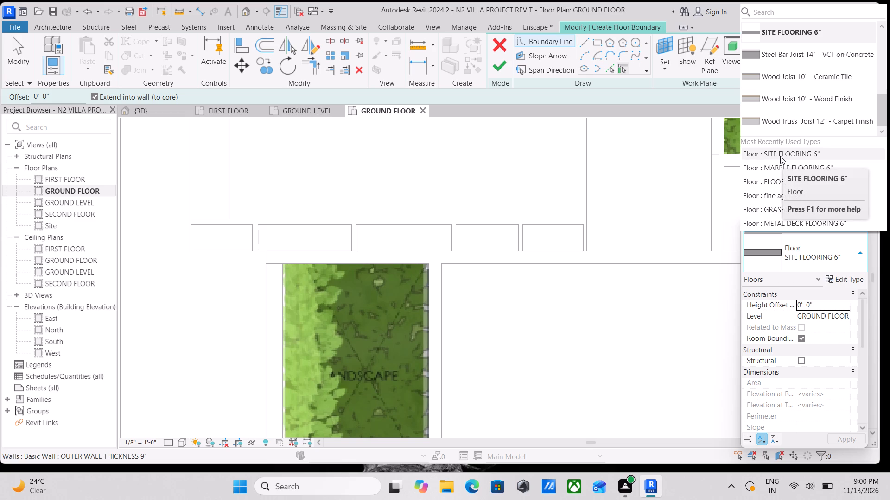
{"action": "left_click", "coordinate": [792, 164]}
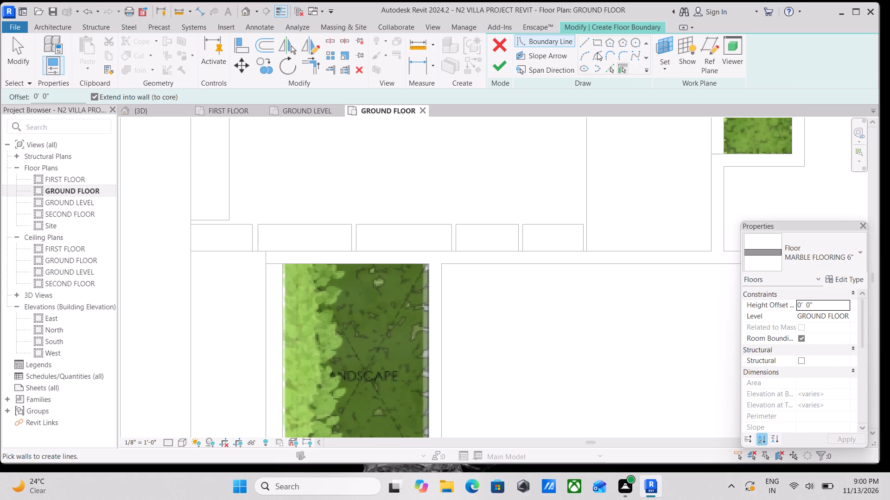
{"action": "left_click", "coordinate": [603, 40]}
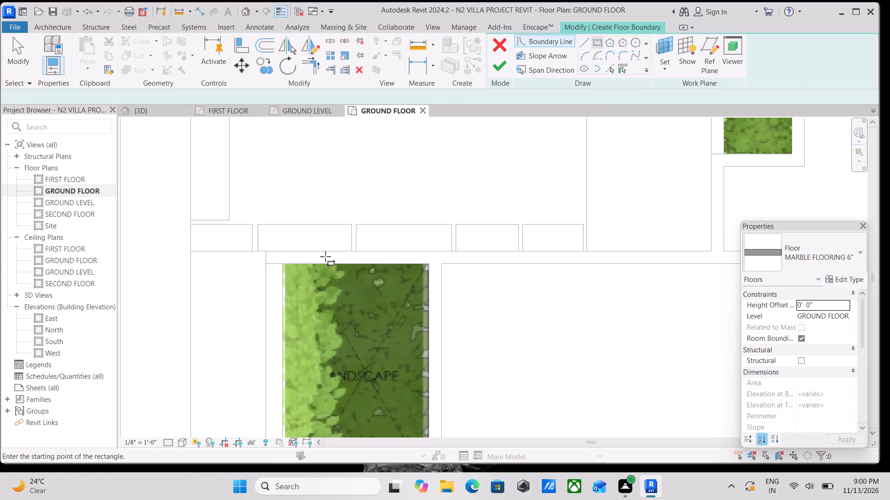
{"action": "scroll", "coordinate": [284, 296], "scroll_direction": "up", "scroll_amount": 4}
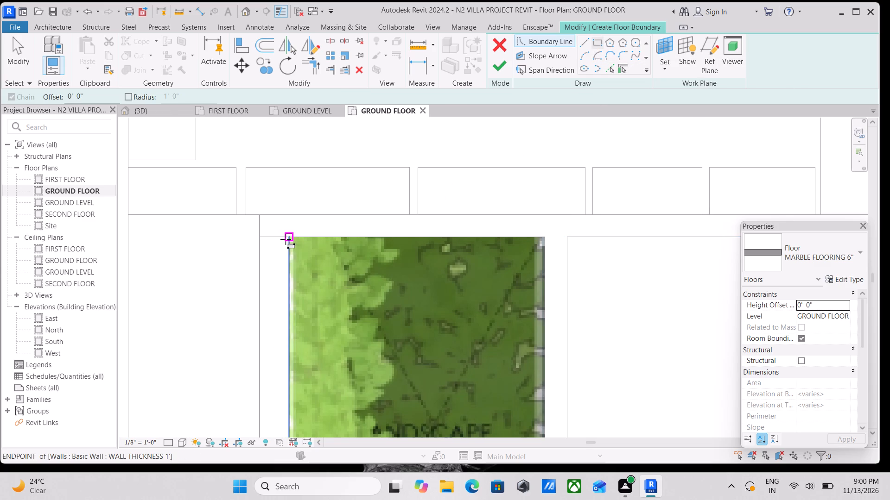
{"action": "left_click", "coordinate": [286, 239]}
{"action": "middle_click_drag", "start_coordinate": [403, 381], "coordinate": [383, 162]}
{"action": "scroll", "coordinate": [470, 258], "scroll_direction": "down", "scroll_amount": 1}
{"action": "middle_click_drag", "start_coordinate": [470, 258], "coordinate": [448, 208]}
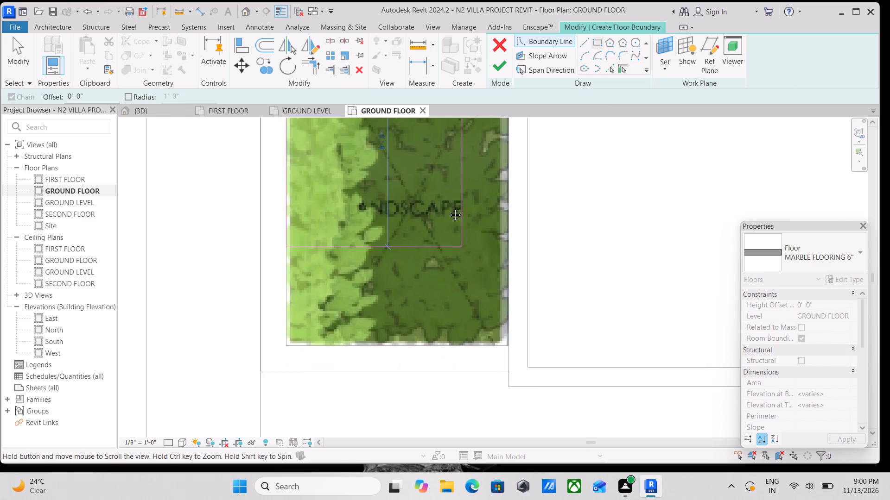
{"action": "middle_click_drag", "start_coordinate": [448, 208], "coordinate": [449, 207]}
{"action": "left_click", "coordinate": [493, 304]}
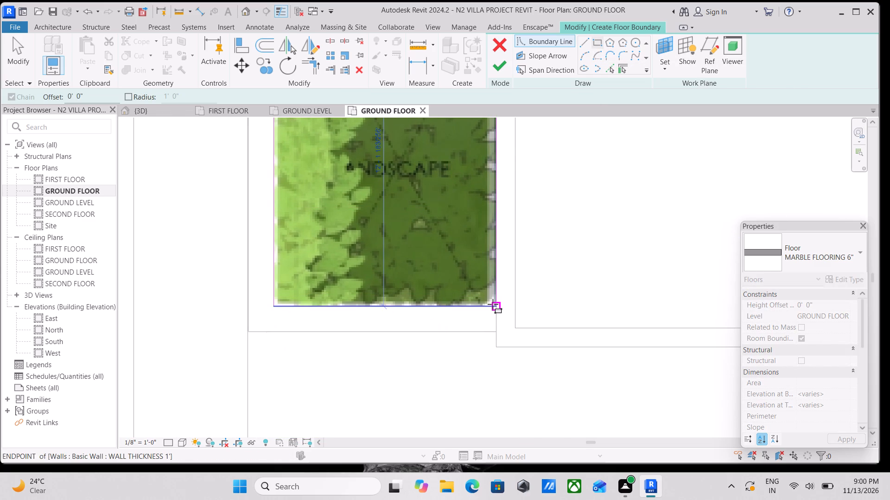
Examine the sketched floor boundary against the walls around the LANDSCAPE court.
{"action": "scroll", "coordinate": [374, 205], "scroll_direction": "down", "scroll_amount": 3}
{"action": "middle_click_drag", "start_coordinate": [374, 205], "coordinate": [408, 272]}
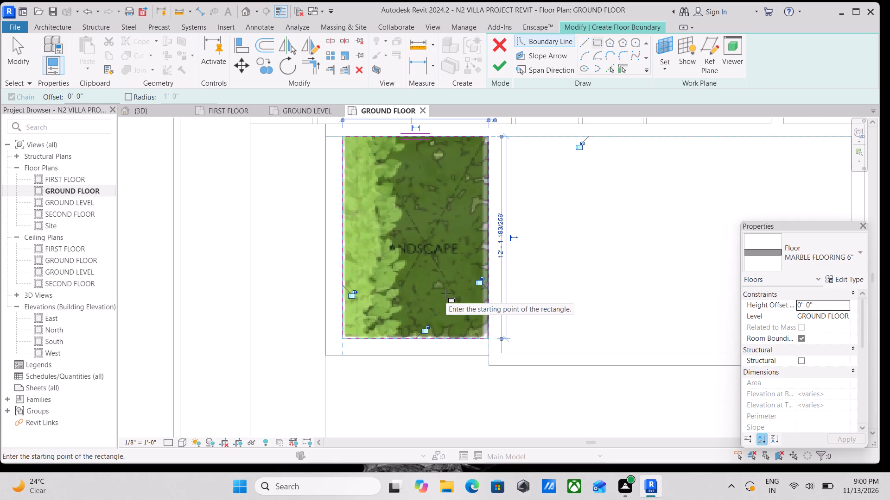
{"action": "scroll", "coordinate": [427, 287], "scroll_direction": "up", "scroll_amount": 3}
{"action": "scroll", "coordinate": [458, 353], "scroll_direction": "up", "scroll_amount": 3}
{"action": "scroll", "coordinate": [547, 359], "scroll_direction": "down", "scroll_amount": 1}
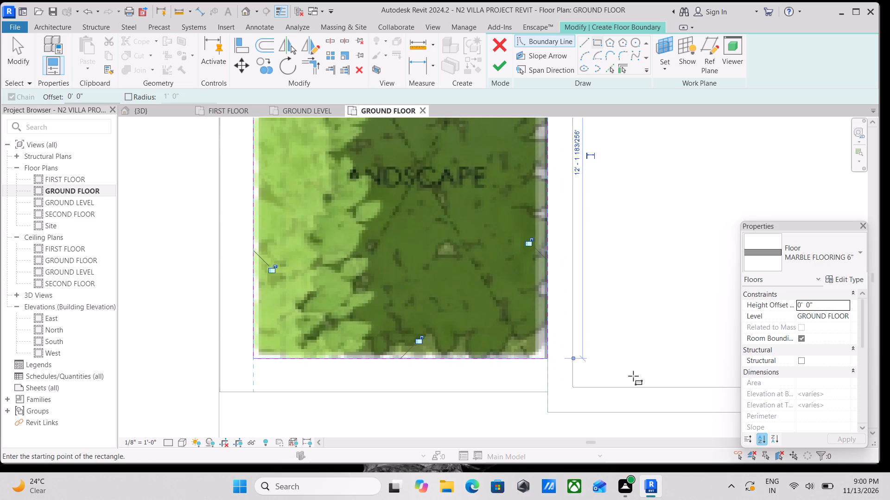
{"action": "scroll", "coordinate": [633, 375], "scroll_direction": "down", "scroll_amount": 2}
{"action": "scroll", "coordinate": [826, 337], "scroll_direction": "down", "scroll_amount": 2}
{"action": "scroll", "coordinate": [821, 346], "scroll_direction": "up", "scroll_amount": 2}
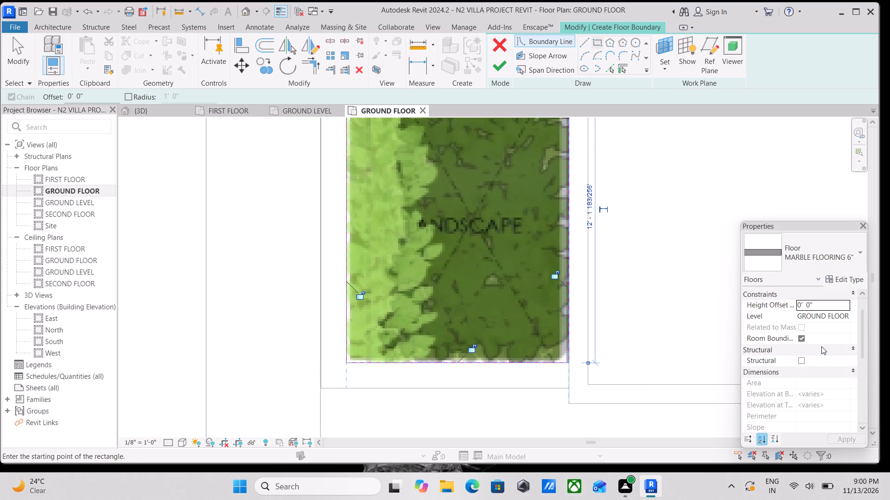
Finish the MARBLE FLOORING 6" floor sketch over the western LANDSCAPE court and deselect the floor.
{"action": "scroll", "coordinate": [821, 346], "scroll_direction": "up", "scroll_amount": 4}
{"action": "scroll", "coordinate": [822, 358], "scroll_direction": "down", "scroll_amount": 2}
{"action": "scroll", "coordinate": [814, 389], "scroll_direction": "up", "scroll_amount": 4}
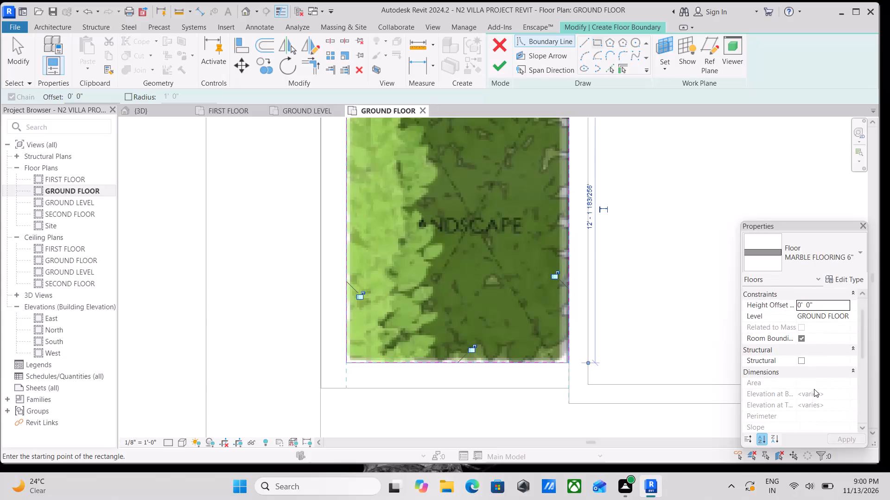
{"action": "scroll", "coordinate": [804, 325], "scroll_direction": "up", "scroll_amount": 3}
{"action": "left_click", "coordinate": [499, 67]}
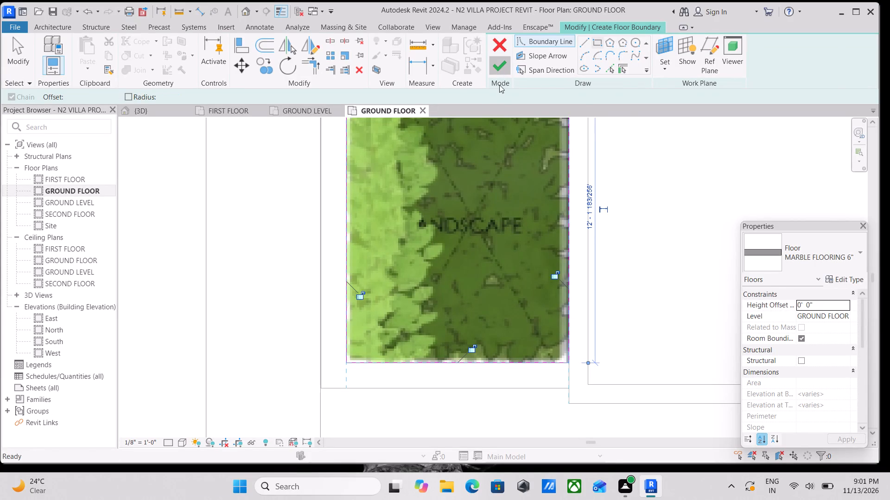
{"action": "scroll", "coordinate": [677, 217], "scroll_direction": "down", "scroll_amount": 6}
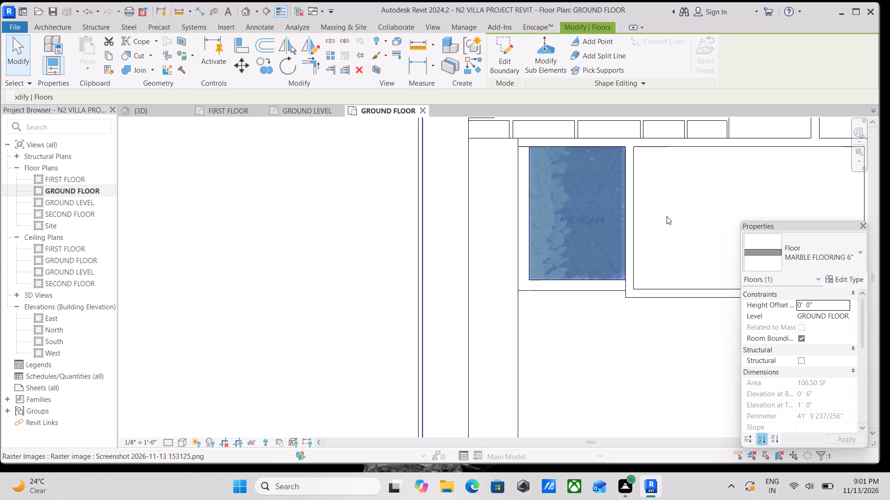
{"action": "middle_click_drag", "start_coordinate": [667, 216], "coordinate": [601, 337]}
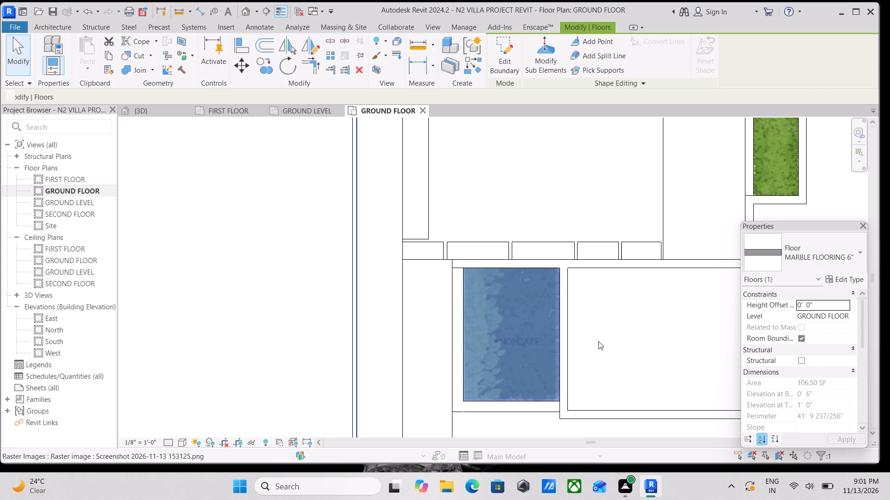
{"action": "scroll", "coordinate": [593, 340], "scroll_direction": "up", "scroll_amount": 3}
{"action": "scroll", "coordinate": [591, 317], "scroll_direction": "down", "scroll_amount": 6}
{"action": "middle_click_drag", "start_coordinate": [601, 294], "coordinate": [487, 294]}
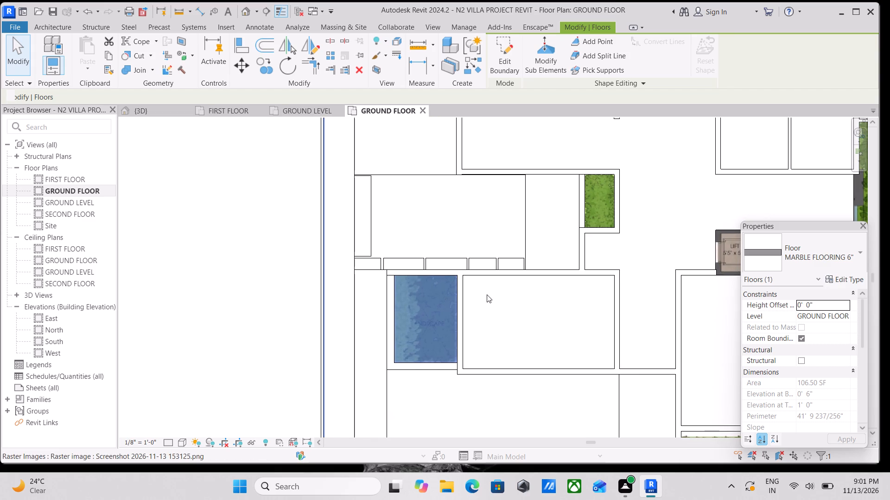
{"action": "key", "text": "Escape"}
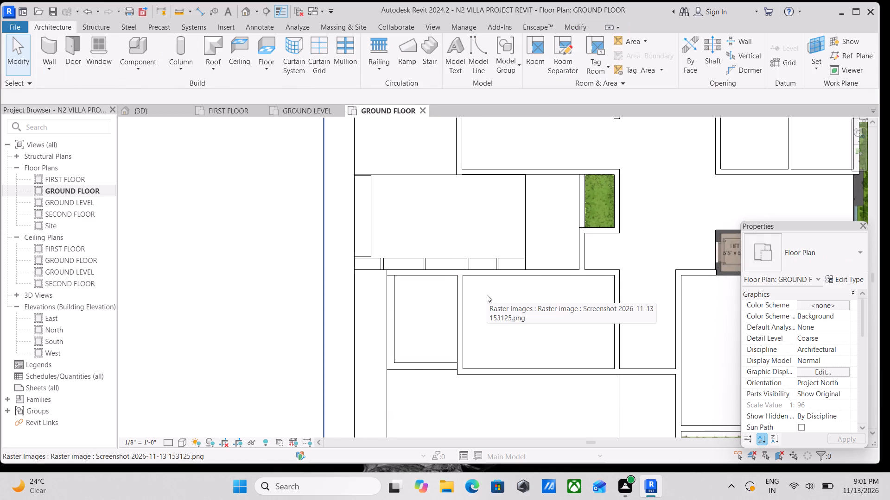
Start a new wall at the P.ROOM beside the lift, using the INNER WALL 4.5" type.
{"action": "scroll", "coordinate": [461, 277], "scroll_direction": "up", "scroll_amount": 1}
{"action": "scroll", "coordinate": [625, 175], "scroll_direction": "up", "scroll_amount": 2}
{"action": "middle_click_drag", "start_coordinate": [621, 182], "coordinate": [332, 225]}
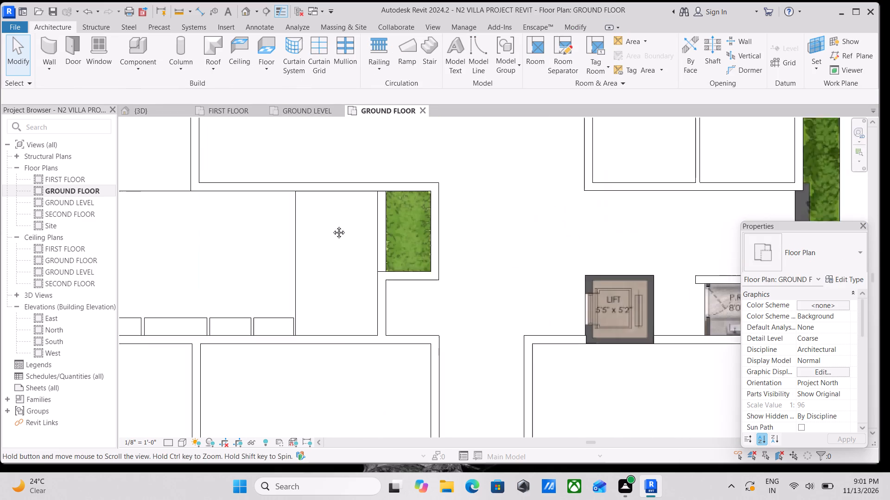
{"action": "middle_click_drag", "start_coordinate": [332, 225], "coordinate": [331, 225]}
{"action": "scroll", "coordinate": [455, 209], "scroll_direction": "down", "scroll_amount": 3}
{"action": "middle_click_drag", "start_coordinate": [455, 209], "coordinate": [430, 239]}
{"action": "scroll", "coordinate": [487, 248], "scroll_direction": "up", "scroll_amount": 3}
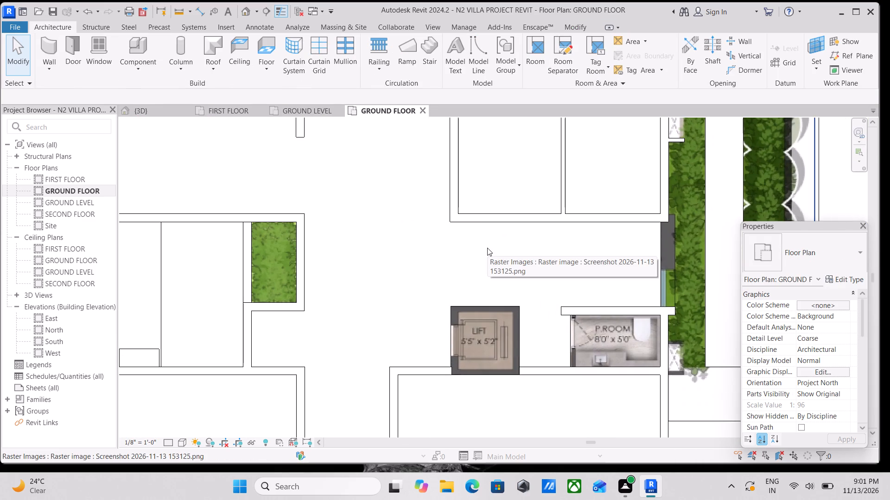
{"action": "scroll", "coordinate": [599, 362], "scroll_direction": "up", "scroll_amount": 3}
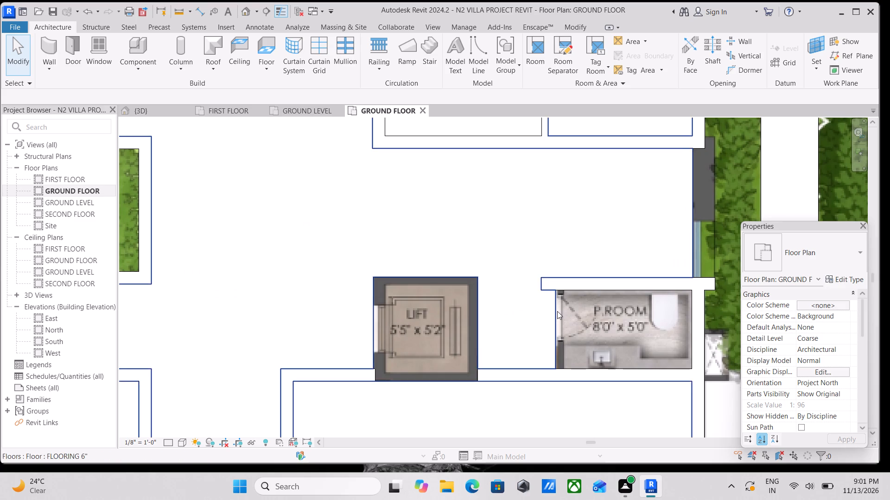
{"action": "scroll", "coordinate": [576, 325], "scroll_direction": "up", "scroll_amount": 3}
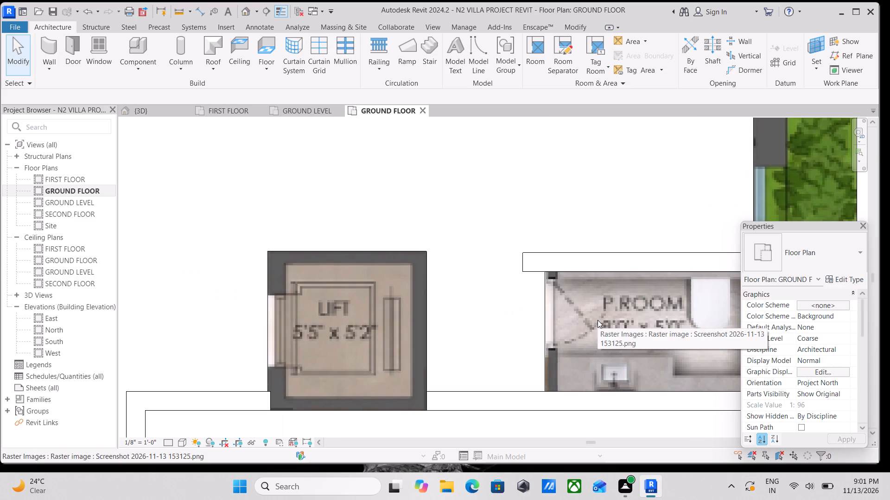
{"action": "type", "text": "wa"}
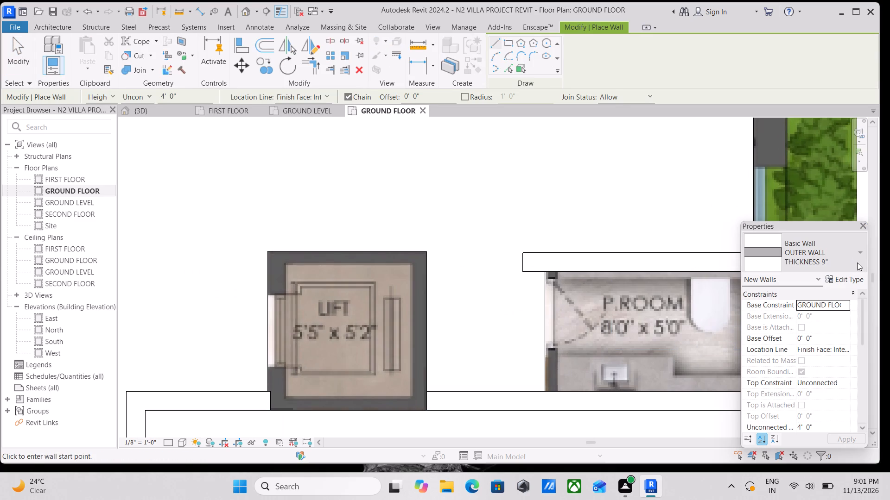
{"action": "left_click", "coordinate": [857, 262]}
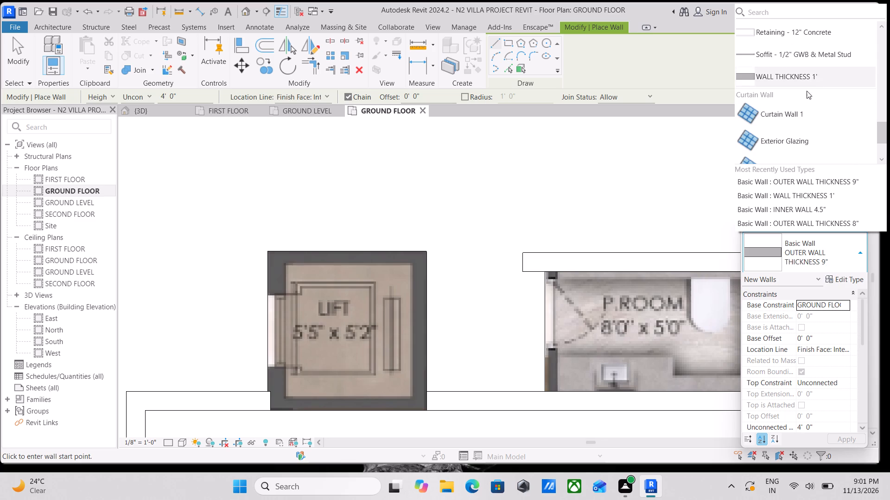
{"action": "scroll", "coordinate": [800, 101], "scroll_direction": "up", "scroll_amount": 4}
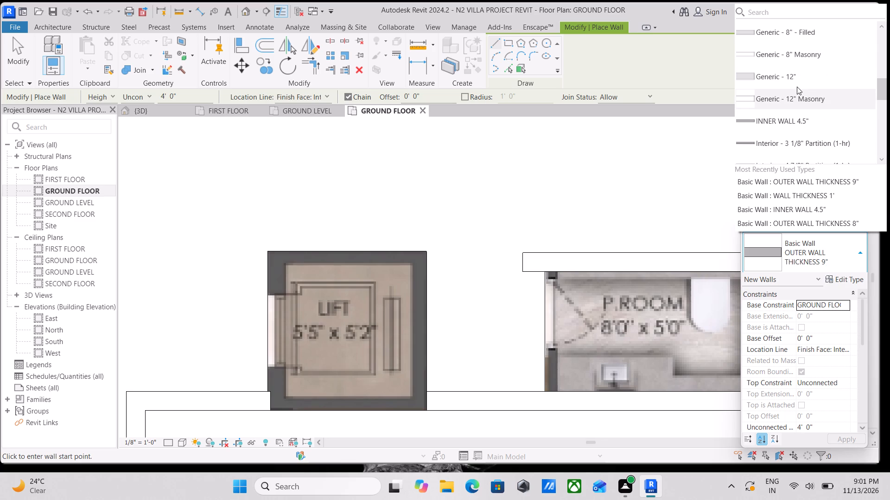
{"action": "scroll", "coordinate": [797, 86], "scroll_direction": "up", "scroll_amount": 11}
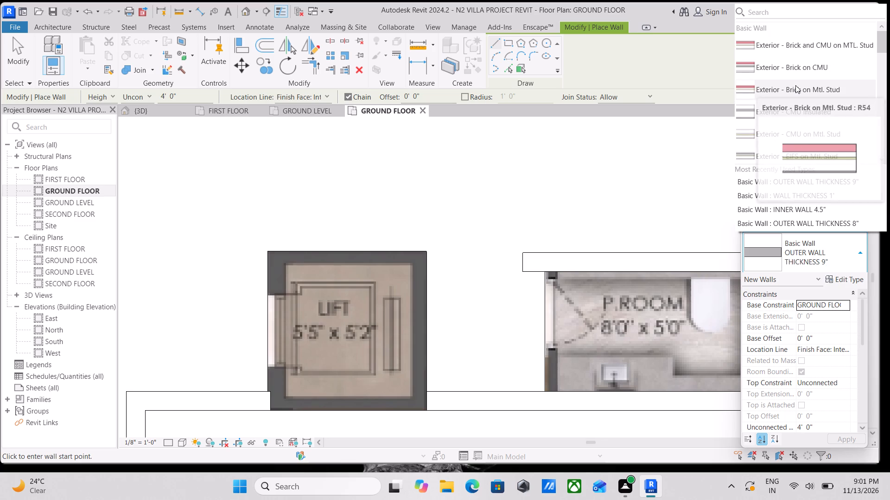
{"action": "scroll", "coordinate": [795, 85], "scroll_direction": "down", "scroll_amount": 6}
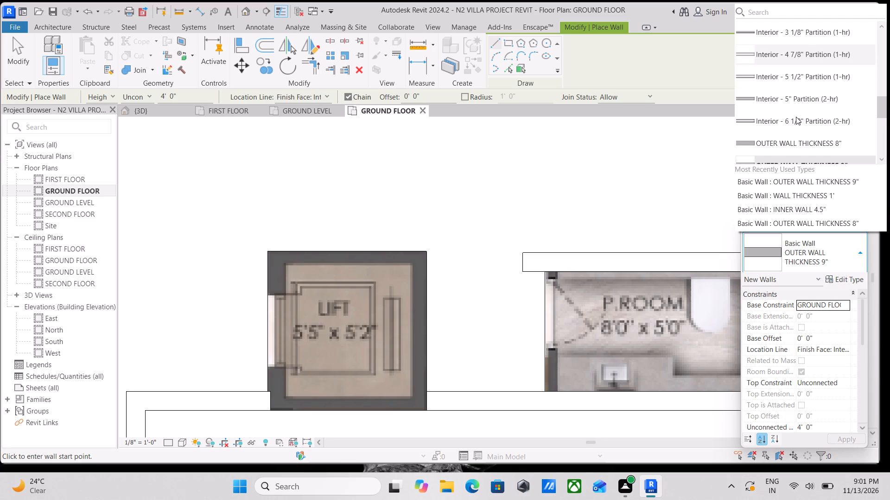
{"action": "scroll", "coordinate": [796, 117], "scroll_direction": "up", "scroll_amount": 1}
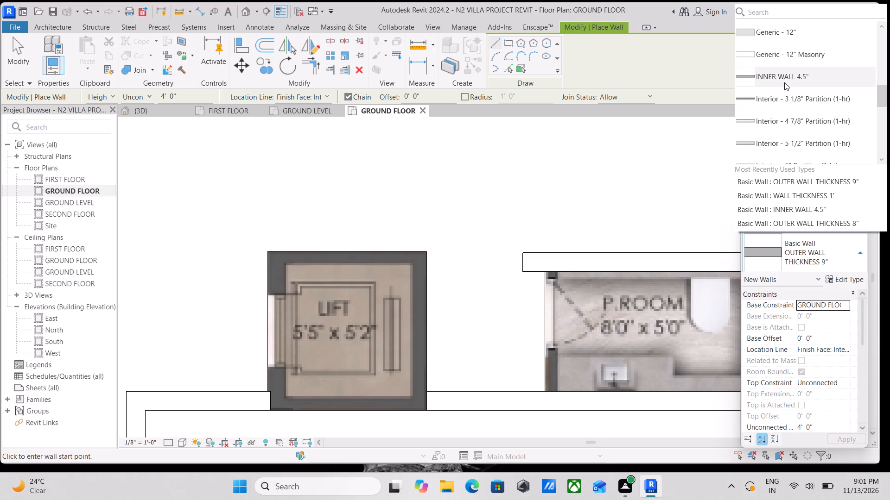
{"action": "left_click", "coordinate": [784, 81]}
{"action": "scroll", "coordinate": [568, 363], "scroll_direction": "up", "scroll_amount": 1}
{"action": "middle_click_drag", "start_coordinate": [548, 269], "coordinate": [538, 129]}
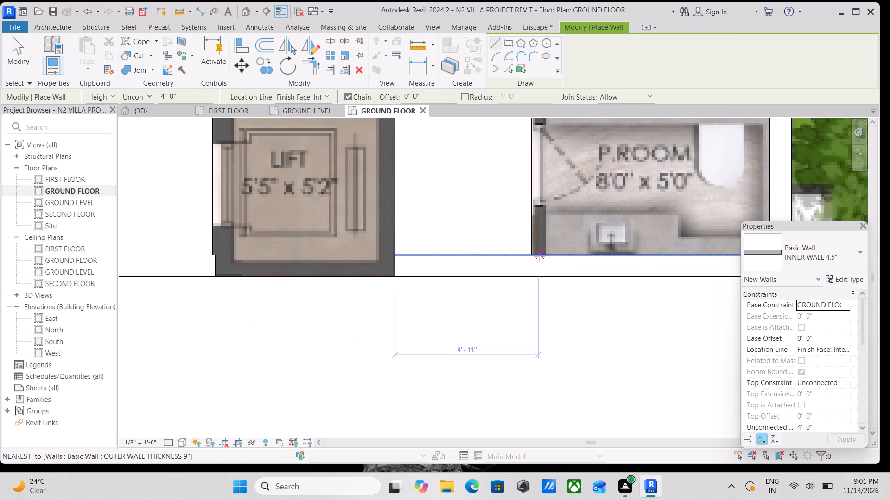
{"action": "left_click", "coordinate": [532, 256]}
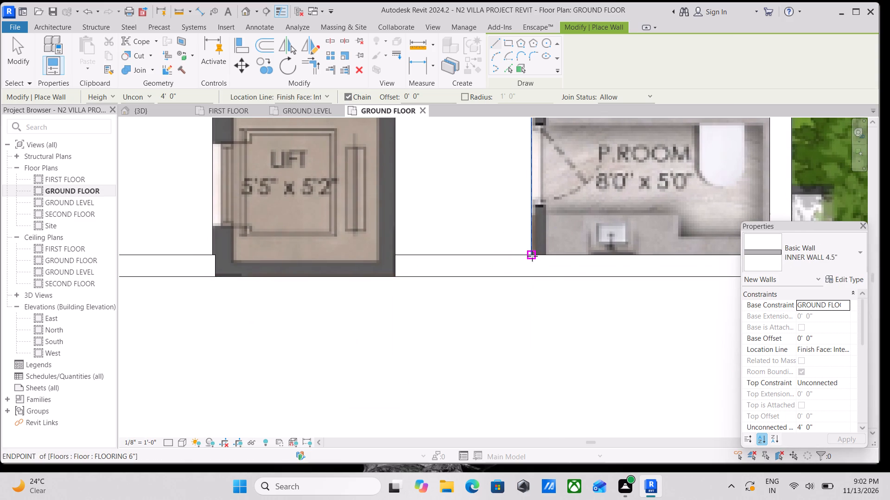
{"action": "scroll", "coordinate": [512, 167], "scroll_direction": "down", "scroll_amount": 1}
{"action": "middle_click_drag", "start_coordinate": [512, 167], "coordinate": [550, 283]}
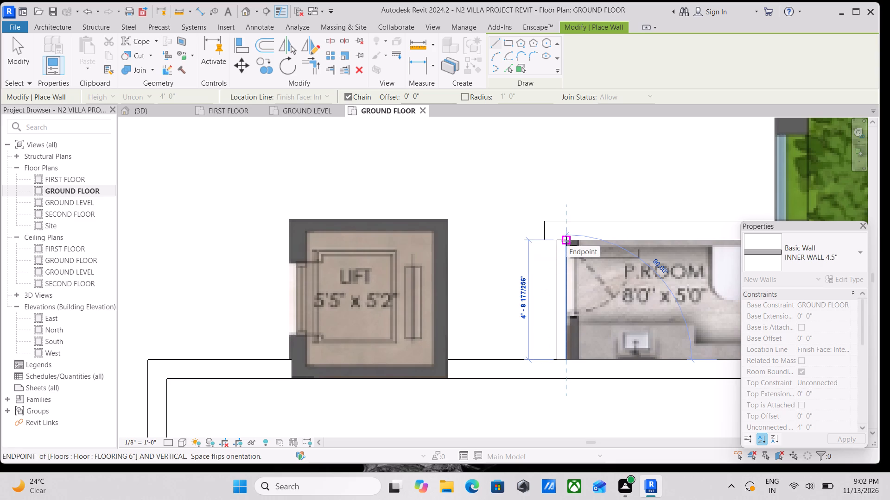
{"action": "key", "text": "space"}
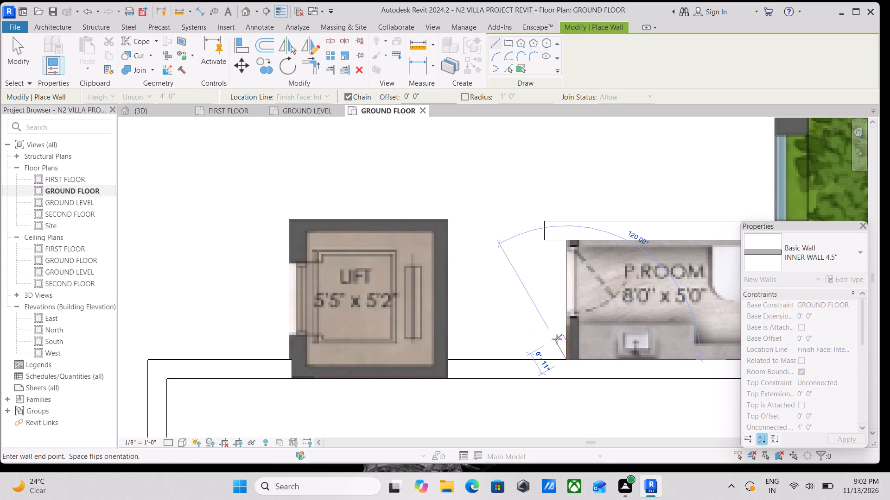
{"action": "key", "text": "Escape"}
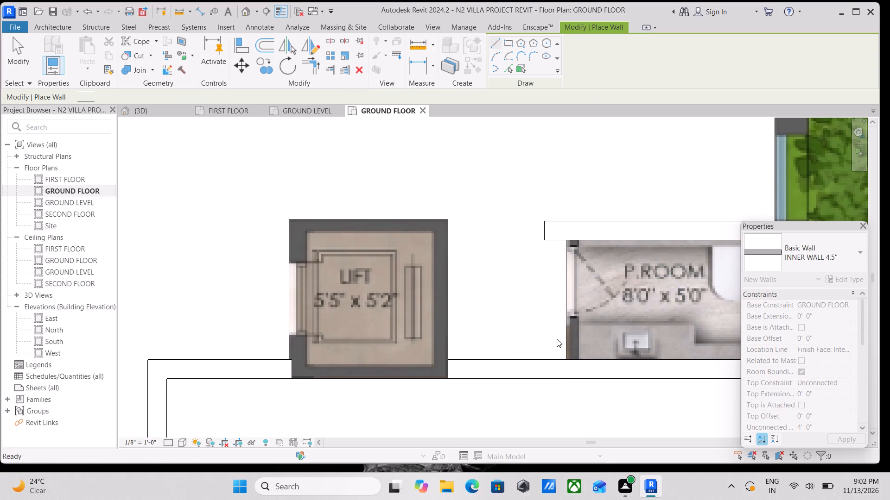
Set the new INNER WALL 4.5" wall's top constraint to Up to level: FIRST FLOOR.
{"action": "scroll", "coordinate": [862, 325], "scroll_direction": "up", "scroll_amount": 3}
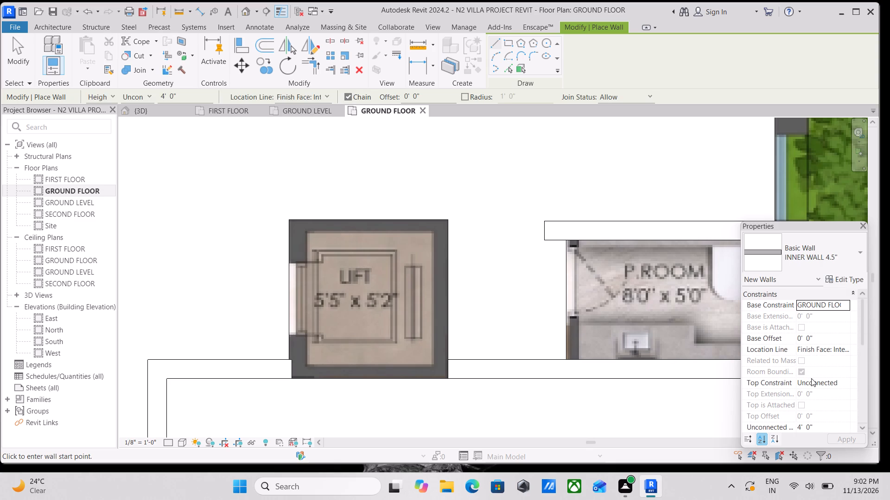
{"action": "scroll", "coordinate": [822, 406], "scroll_direction": "down", "scroll_amount": 1}
{"action": "left_click", "coordinate": [824, 405]}
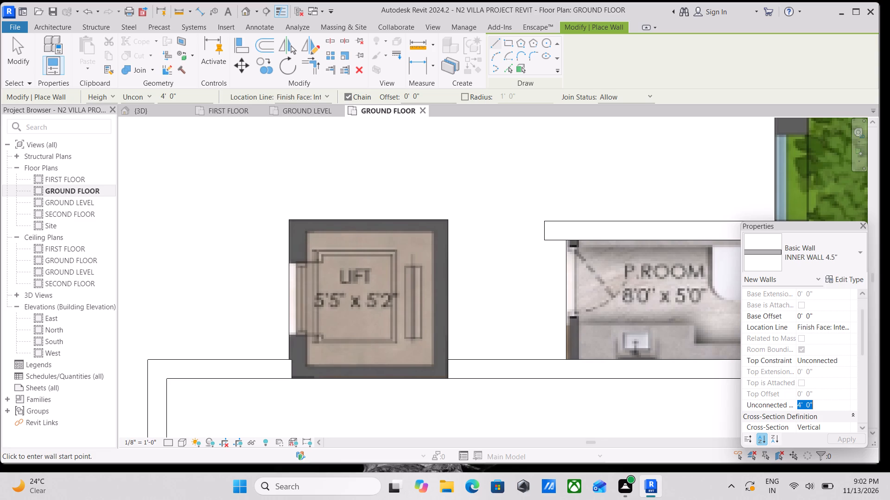
{"action": "scroll", "coordinate": [688, 344], "scroll_direction": "up", "scroll_amount": 2}
{"action": "scroll", "coordinate": [579, 258], "scroll_direction": "up", "scroll_amount": 4}
{"action": "scroll", "coordinate": [577, 272], "scroll_direction": "down", "scroll_amount": 2}
{"action": "middle_click_drag", "start_coordinate": [568, 274], "coordinate": [538, 251]}
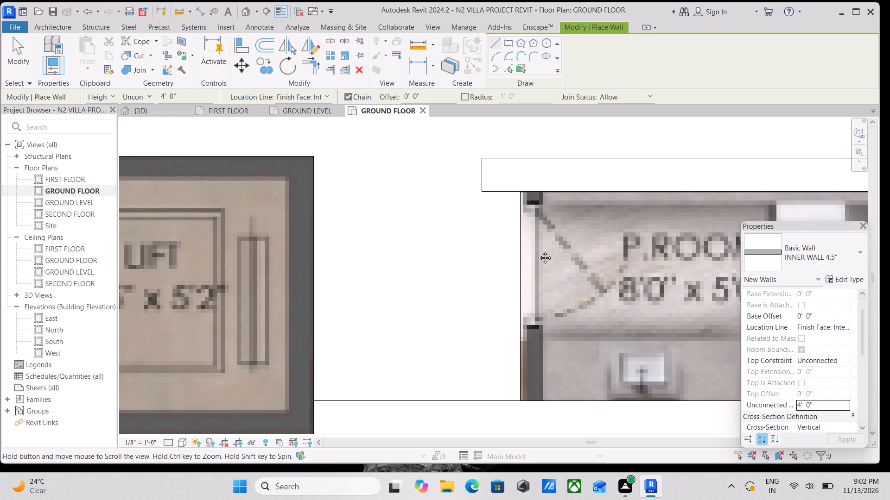
{"action": "middle_click_drag", "start_coordinate": [538, 251], "coordinate": [528, 223]}
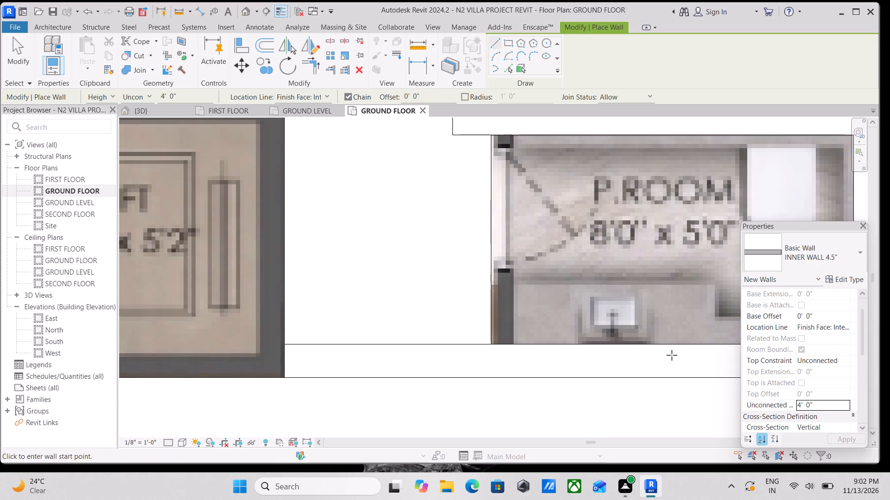
{"action": "left_click", "coordinate": [838, 362]}
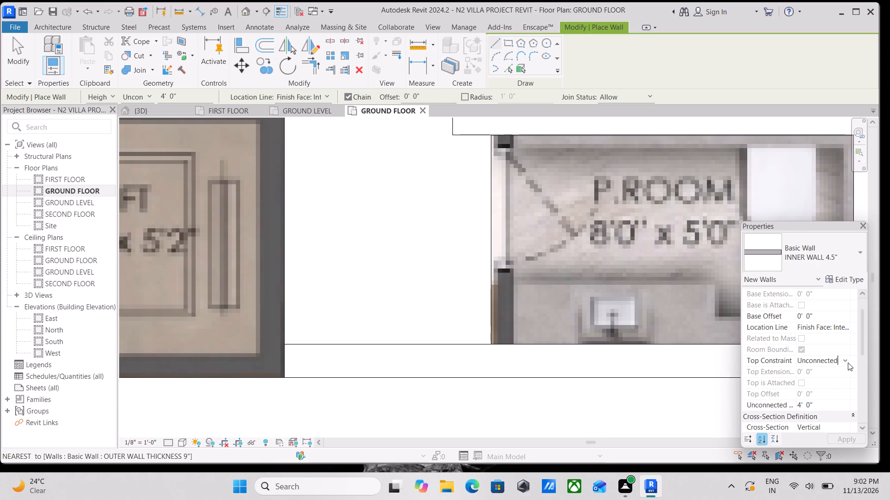
{"action": "left_click", "coordinate": [845, 361]}
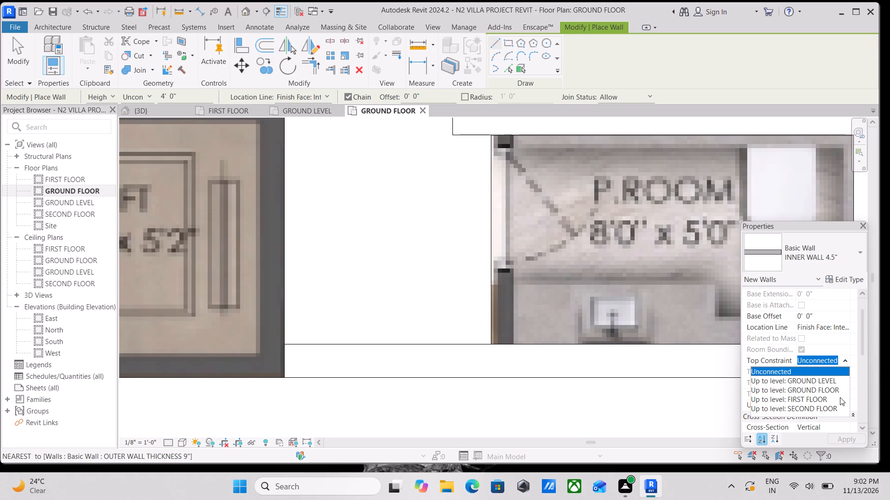
{"action": "left_click", "coordinate": [817, 399]}
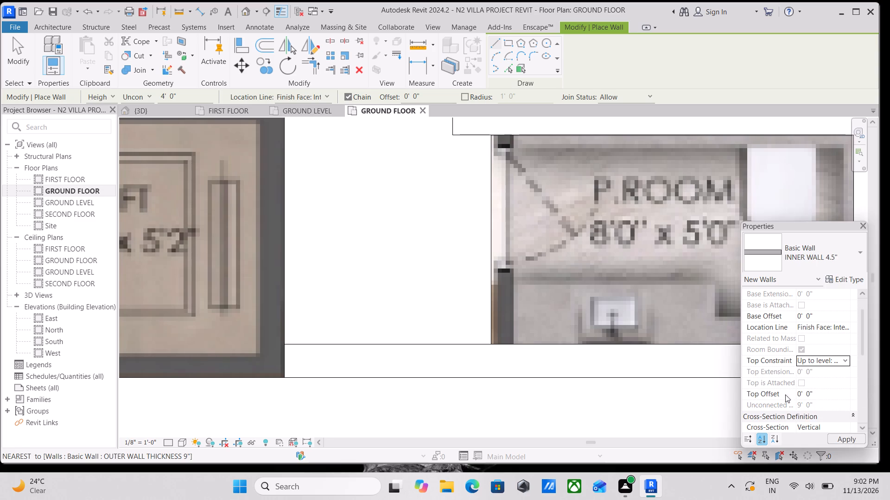
Draw the INNER WALL 4.5" wall about 4'-8 11/16" long along the P.ROOM's west side, flipped inward, and end wall placement.
{"action": "left_click", "coordinate": [489, 346]}
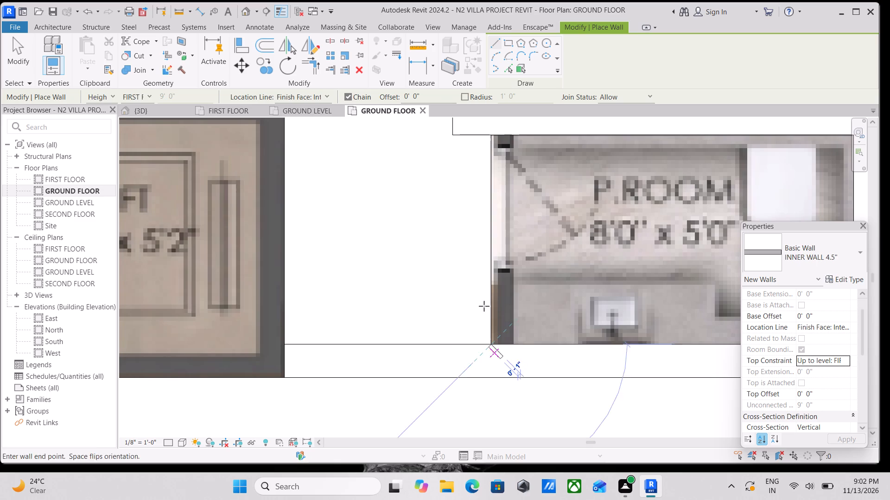
{"action": "middle_click_drag", "start_coordinate": [483, 226], "coordinate": [512, 333]}
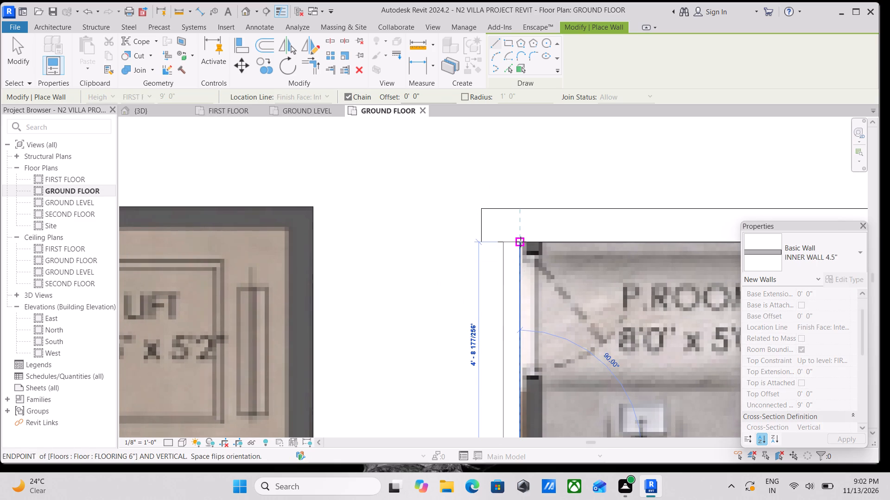
{"action": "key", "text": "space"}
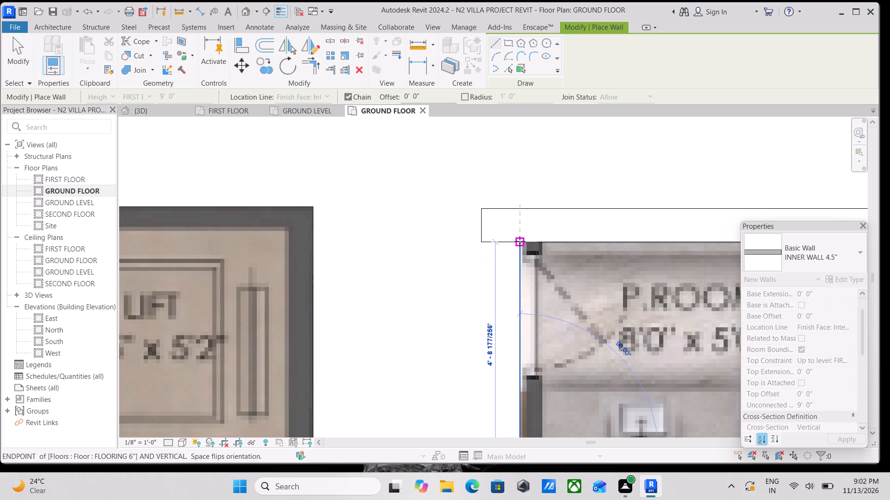
{"action": "left_click", "coordinate": [520, 241]}
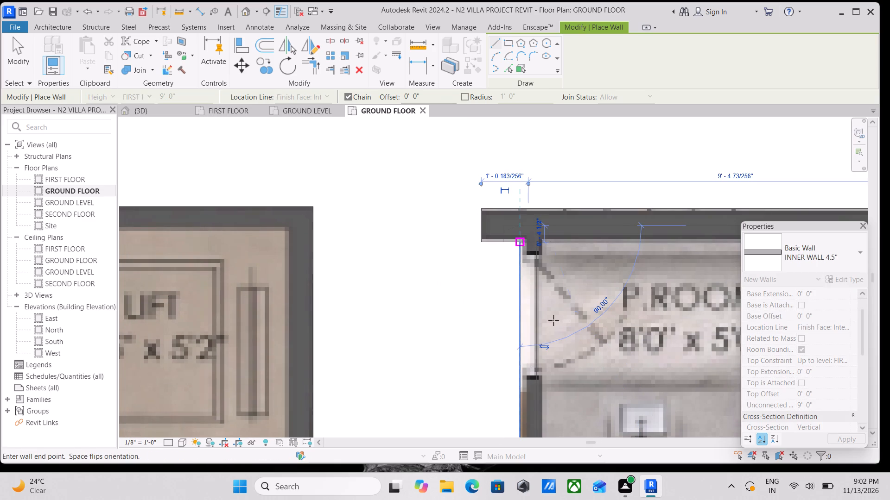
{"action": "key", "text": "Escape"}
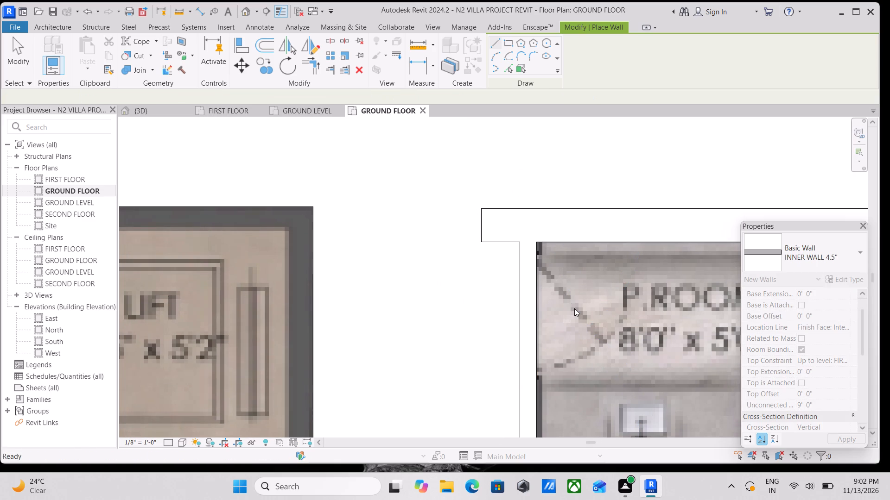
{"action": "scroll", "coordinate": [502, 290], "scroll_direction": "down", "scroll_amount": 3}
{"action": "scroll", "coordinate": [455, 282], "scroll_direction": "down", "scroll_amount": 2}
{"action": "middle_click_drag", "start_coordinate": [455, 282], "coordinate": [481, 318]}
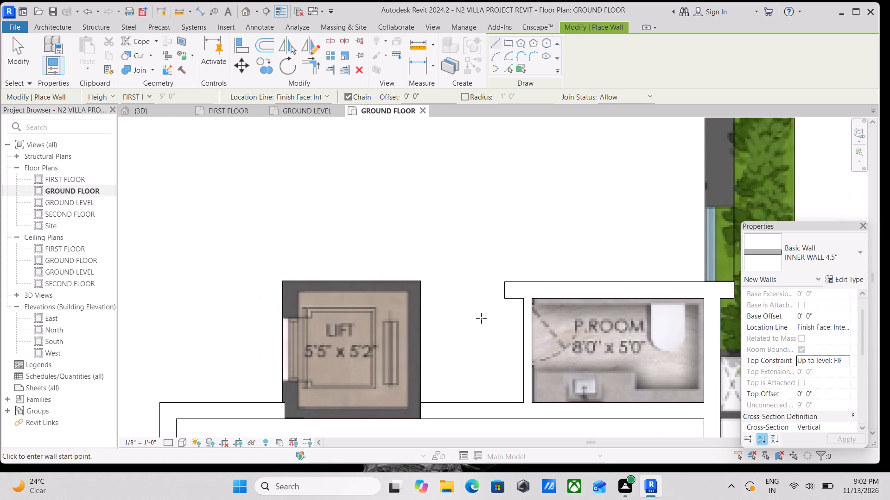
{"action": "key", "text": "Escape"}
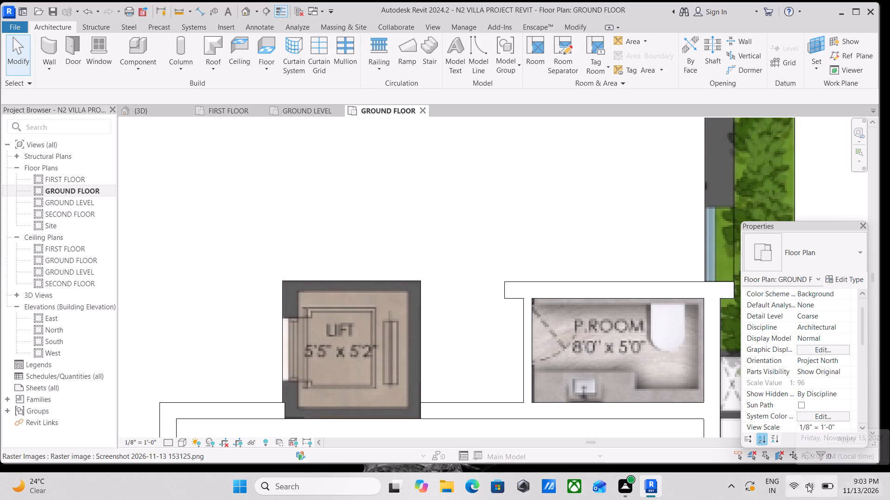
Examine the ground-floor plan around the lift and P.ROOM for remaining walls and floors to model.
{"action": "scroll", "coordinate": [815, 442], "scroll_direction": "up", "scroll_amount": 1}
{"action": "scroll", "coordinate": [696, 374], "scroll_direction": "up", "scroll_amount": 3}
{"action": "scroll", "coordinate": [588, 369], "scroll_direction": "down", "scroll_amount": 3}
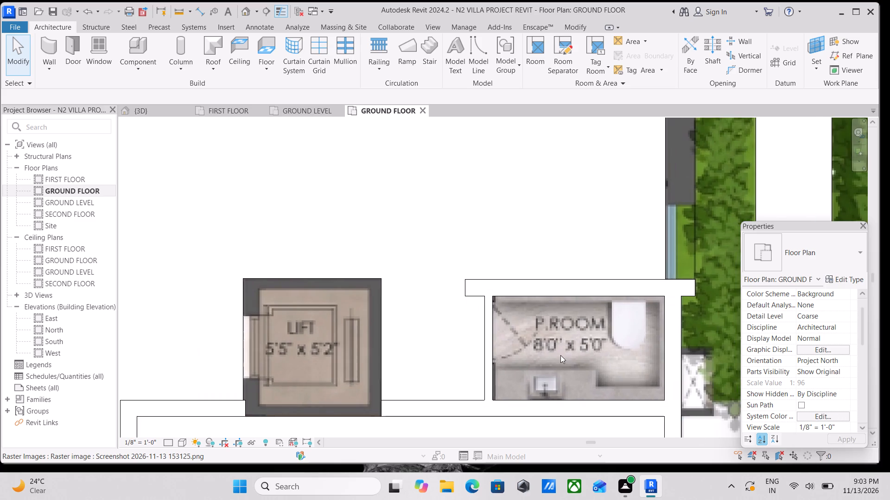
{"action": "scroll", "coordinate": [614, 340], "scroll_direction": "down", "scroll_amount": 2}
{"action": "middle_click_drag", "start_coordinate": [614, 338], "coordinate": [570, 330]}
{"action": "scroll", "coordinate": [570, 330], "scroll_direction": "down", "scroll_amount": 3}
{"action": "middle_click_drag", "start_coordinate": [591, 340], "coordinate": [595, 371]}
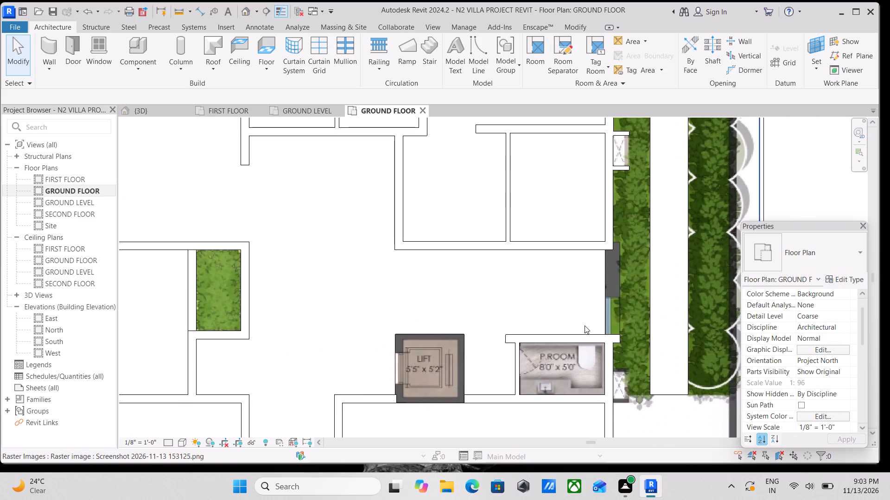
{"action": "scroll", "coordinate": [585, 325], "scroll_direction": "down", "scroll_amount": 2}
{"action": "middle_click_drag", "start_coordinate": [585, 343], "coordinate": [594, 365]}
{"action": "scroll", "coordinate": [574, 410], "scroll_direction": "up", "scroll_amount": 2}
{"action": "scroll", "coordinate": [540, 354], "scroll_direction": "up", "scroll_amount": 1}
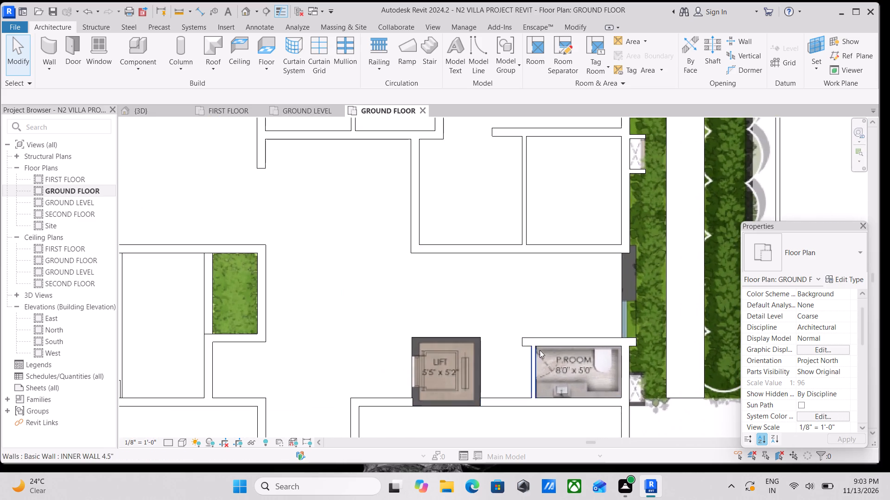
{"action": "scroll", "coordinate": [540, 350], "scroll_direction": "up", "scroll_amount": 3}
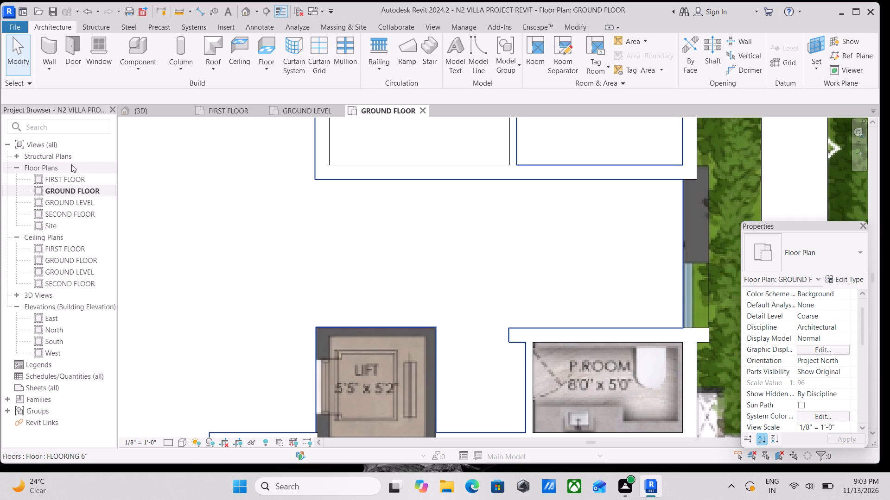
{"action": "scroll", "coordinate": [361, 281], "scroll_direction": "down", "scroll_amount": 1}
{"action": "scroll", "coordinate": [465, 299], "scroll_direction": "down", "scroll_amount": 2}
{"action": "middle_click_drag", "start_coordinate": [460, 295], "coordinate": [356, 247]}
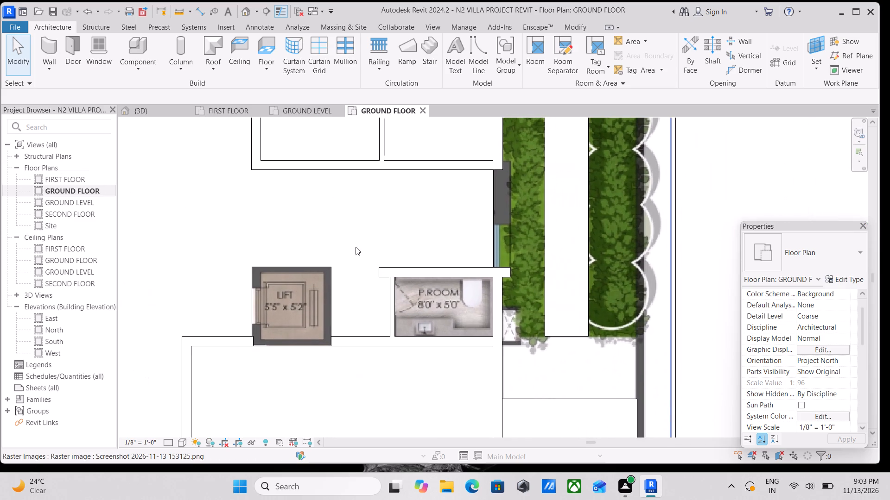
{"action": "left_click", "coordinate": [134, 68]}
{"action": "left_click", "coordinate": [134, 68]}
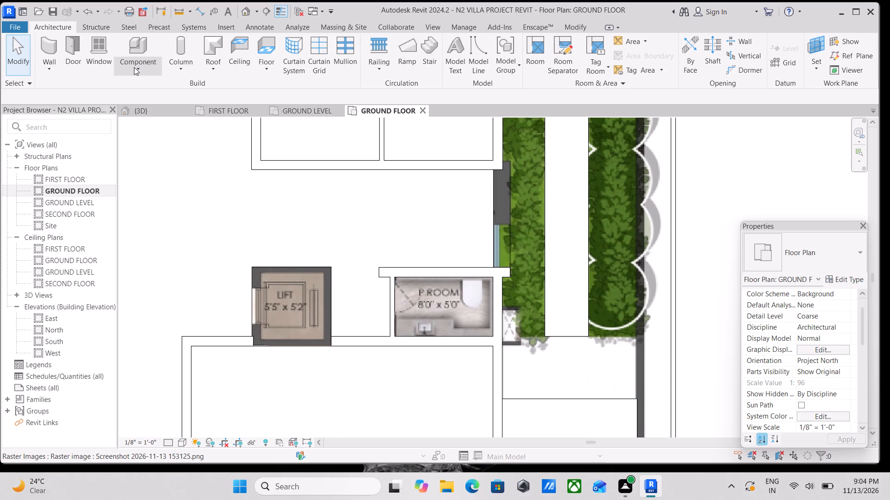
Create a rectangular MARBLE FLOORING 6" architectural floor about 7'-9 1/2" by 4'-8 11/16" inside the P.ROOM walls and finish it.
{"action": "scroll", "coordinate": [347, 289], "scroll_direction": "up", "scroll_amount": 2}
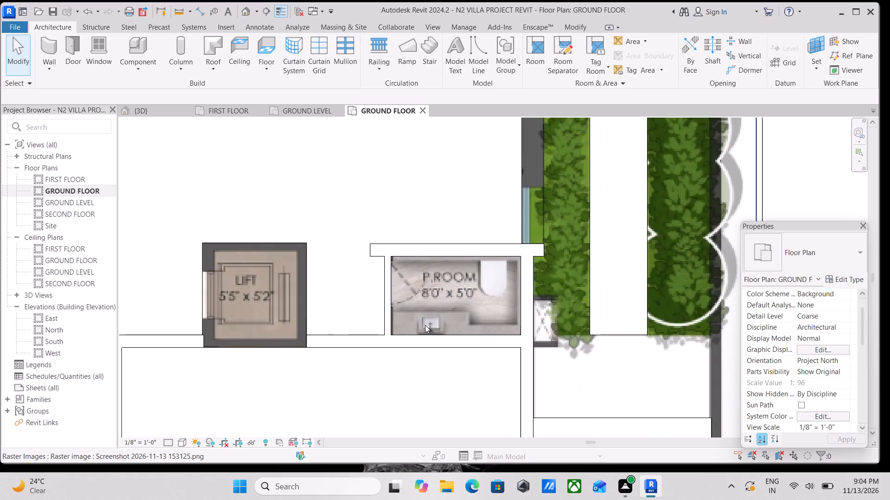
{"action": "scroll", "coordinate": [396, 269], "scroll_direction": "up", "scroll_amount": 2}
{"action": "middle_click_drag", "start_coordinate": [398, 267], "coordinate": [251, 265]}
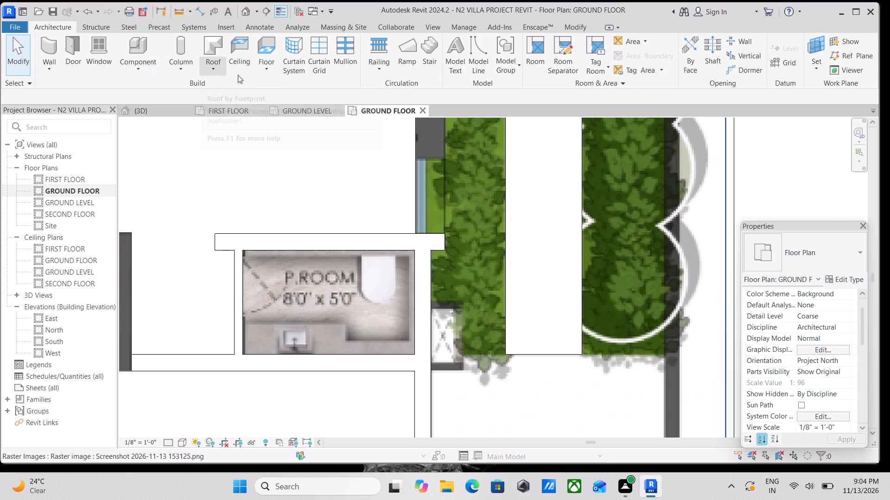
{"action": "left_click", "coordinate": [267, 73]}
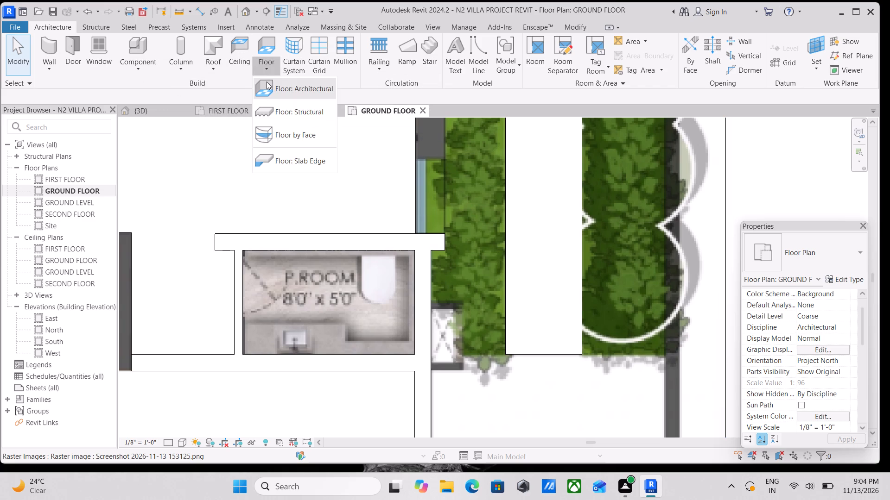
{"action": "left_click", "coordinate": [267, 81]}
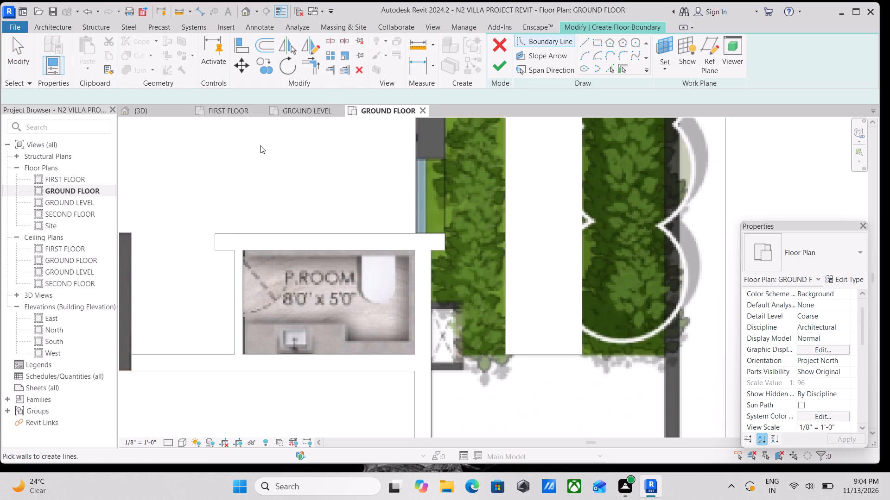
{"action": "left_click", "coordinate": [603, 43]}
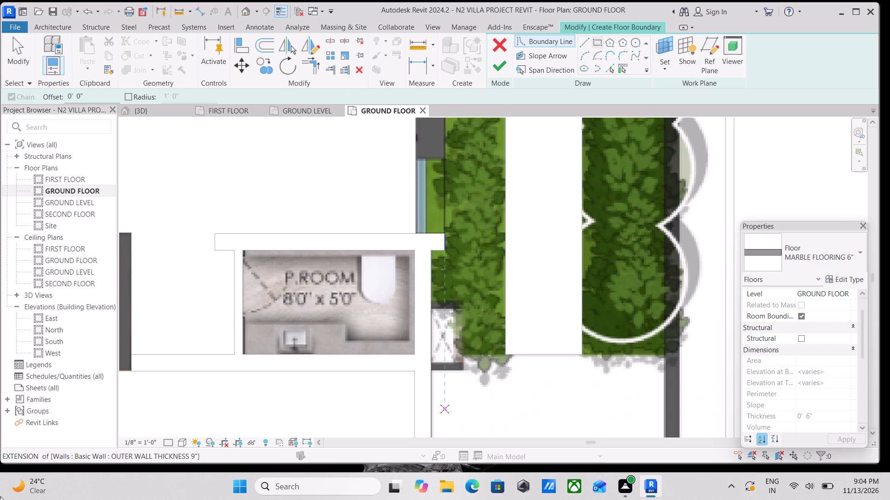
{"action": "left_click", "coordinate": [245, 252]}
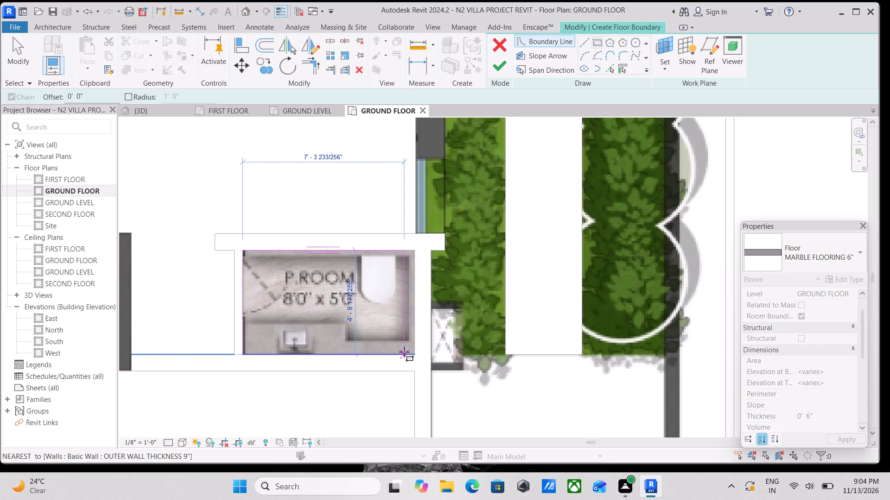
{"action": "left_click", "coordinate": [415, 352]}
{"action": "scroll", "coordinate": [306, 268], "scroll_direction": "down", "scroll_amount": 2}
{"action": "middle_click_drag", "start_coordinate": [308, 271], "coordinate": [357, 319]}
{"action": "scroll", "coordinate": [357, 319], "scroll_direction": "up", "scroll_amount": 3}
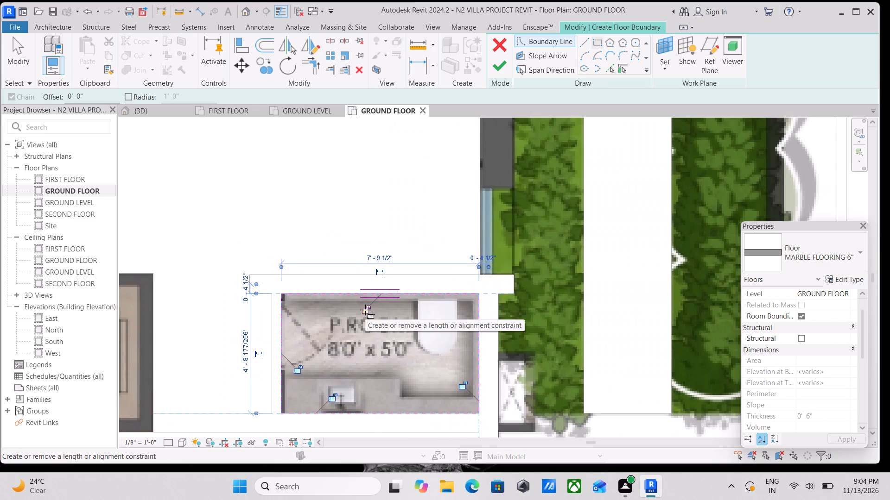
{"action": "left_click", "coordinate": [500, 66]}
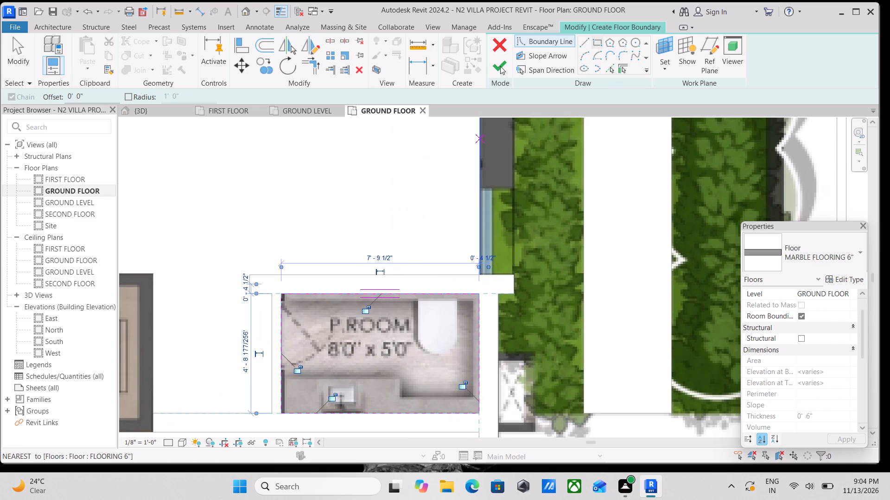
{"action": "scroll", "coordinate": [375, 263], "scroll_direction": "down", "scroll_amount": 2}
{"action": "middle_click_drag", "start_coordinate": [347, 249], "coordinate": [447, 342]}
{"action": "key", "text": "Escape"}
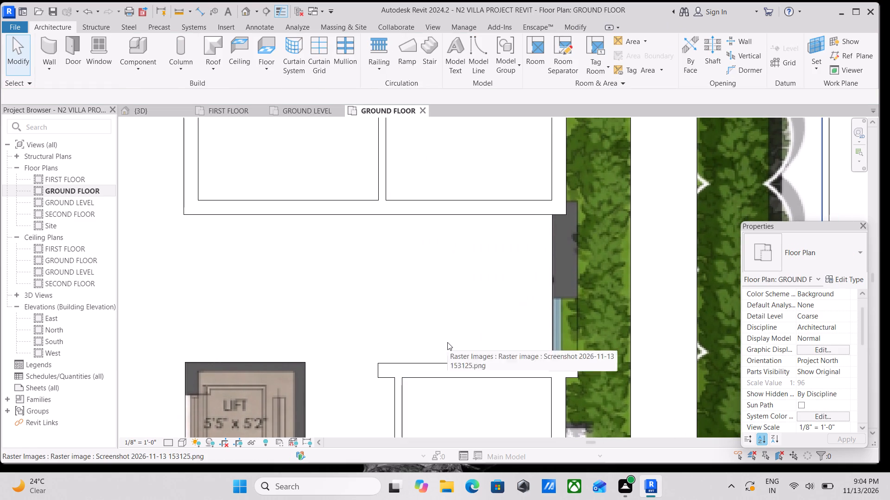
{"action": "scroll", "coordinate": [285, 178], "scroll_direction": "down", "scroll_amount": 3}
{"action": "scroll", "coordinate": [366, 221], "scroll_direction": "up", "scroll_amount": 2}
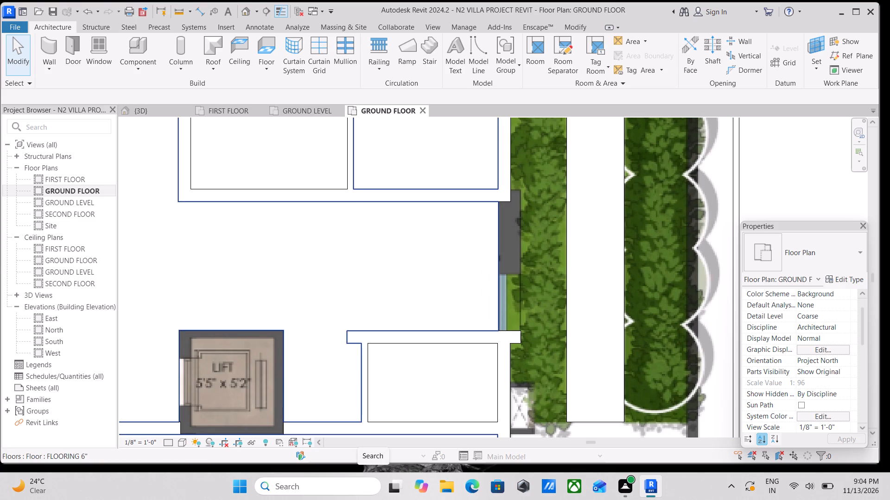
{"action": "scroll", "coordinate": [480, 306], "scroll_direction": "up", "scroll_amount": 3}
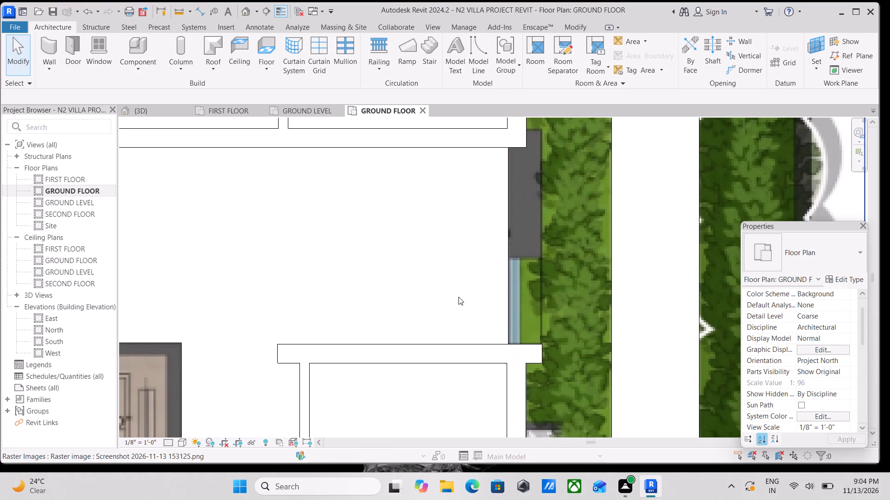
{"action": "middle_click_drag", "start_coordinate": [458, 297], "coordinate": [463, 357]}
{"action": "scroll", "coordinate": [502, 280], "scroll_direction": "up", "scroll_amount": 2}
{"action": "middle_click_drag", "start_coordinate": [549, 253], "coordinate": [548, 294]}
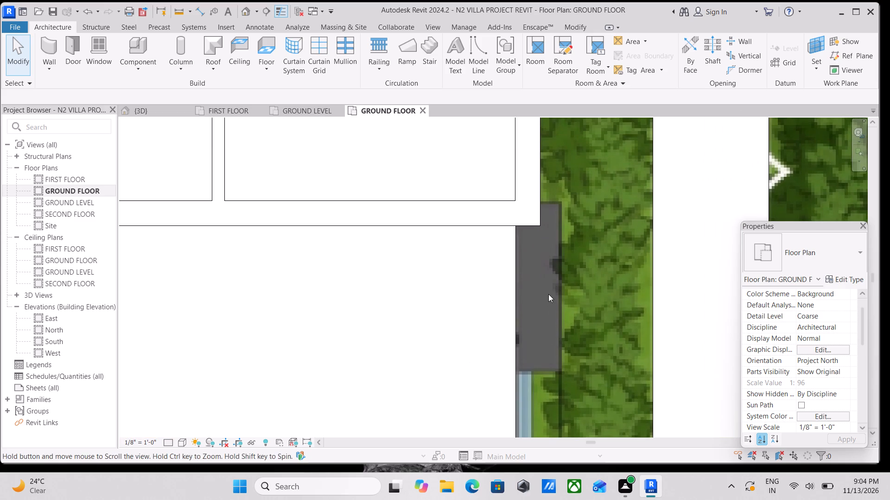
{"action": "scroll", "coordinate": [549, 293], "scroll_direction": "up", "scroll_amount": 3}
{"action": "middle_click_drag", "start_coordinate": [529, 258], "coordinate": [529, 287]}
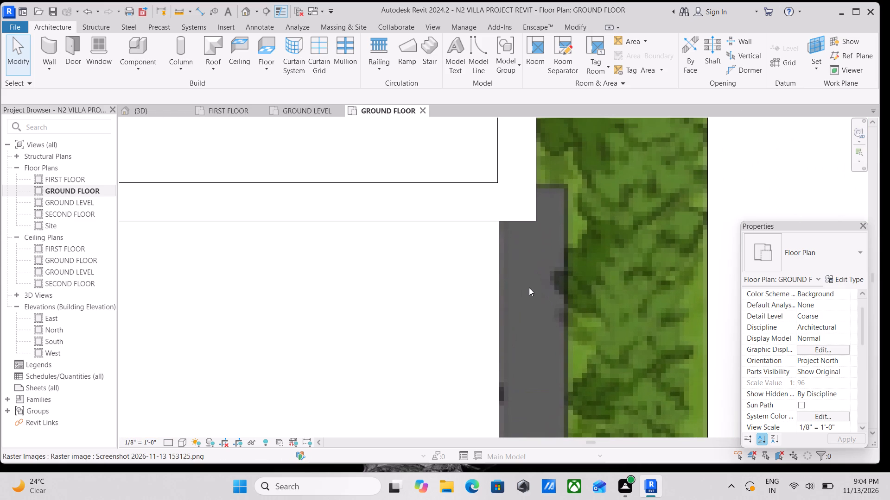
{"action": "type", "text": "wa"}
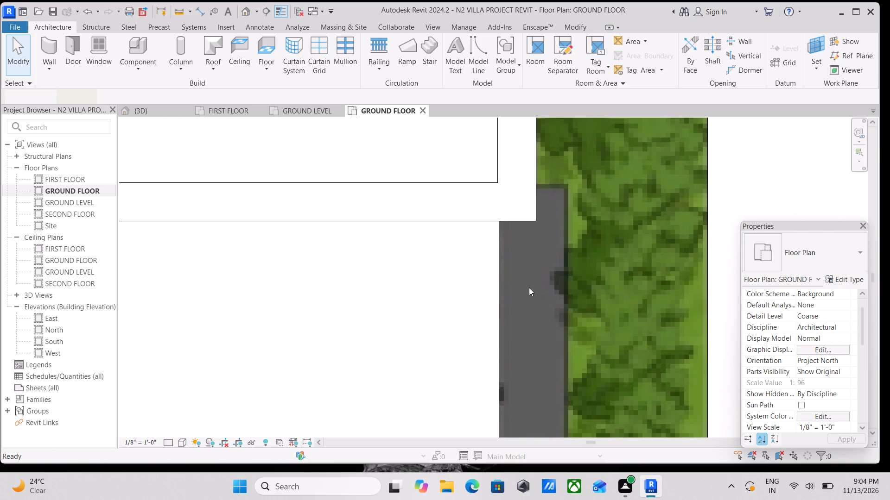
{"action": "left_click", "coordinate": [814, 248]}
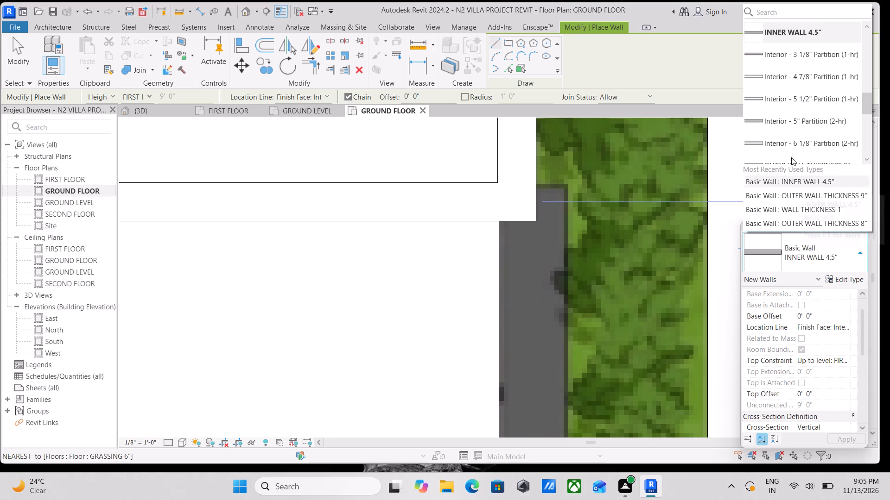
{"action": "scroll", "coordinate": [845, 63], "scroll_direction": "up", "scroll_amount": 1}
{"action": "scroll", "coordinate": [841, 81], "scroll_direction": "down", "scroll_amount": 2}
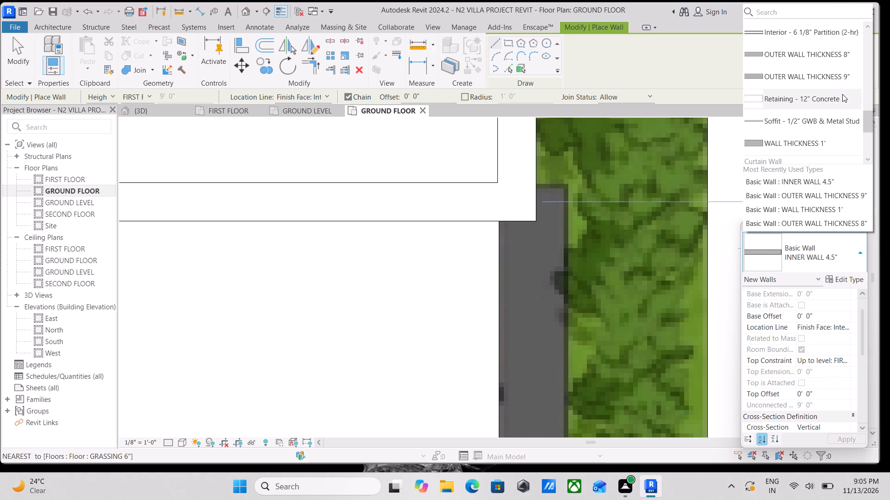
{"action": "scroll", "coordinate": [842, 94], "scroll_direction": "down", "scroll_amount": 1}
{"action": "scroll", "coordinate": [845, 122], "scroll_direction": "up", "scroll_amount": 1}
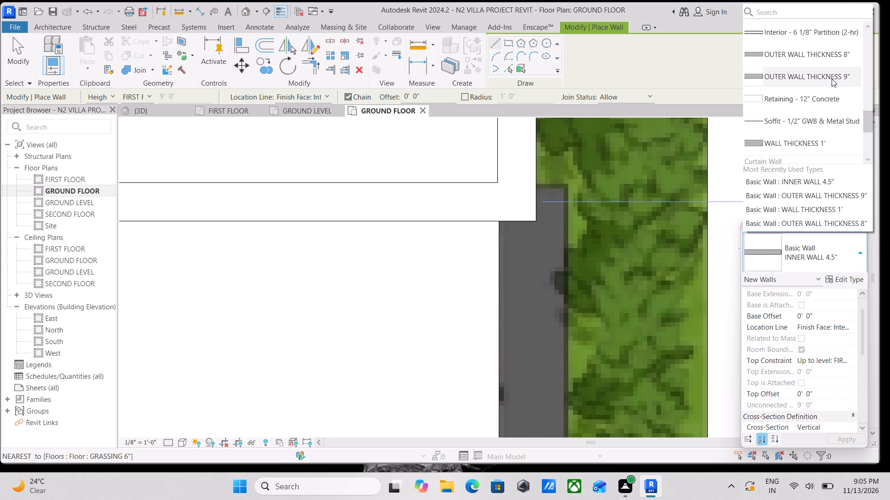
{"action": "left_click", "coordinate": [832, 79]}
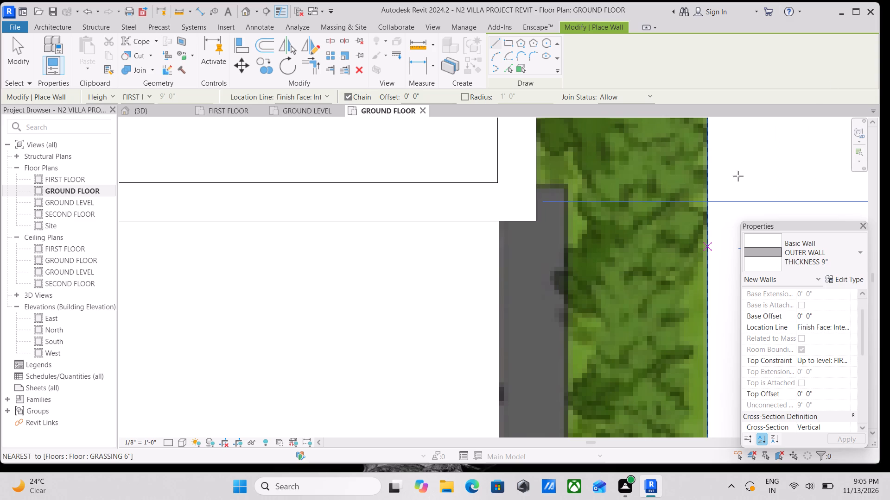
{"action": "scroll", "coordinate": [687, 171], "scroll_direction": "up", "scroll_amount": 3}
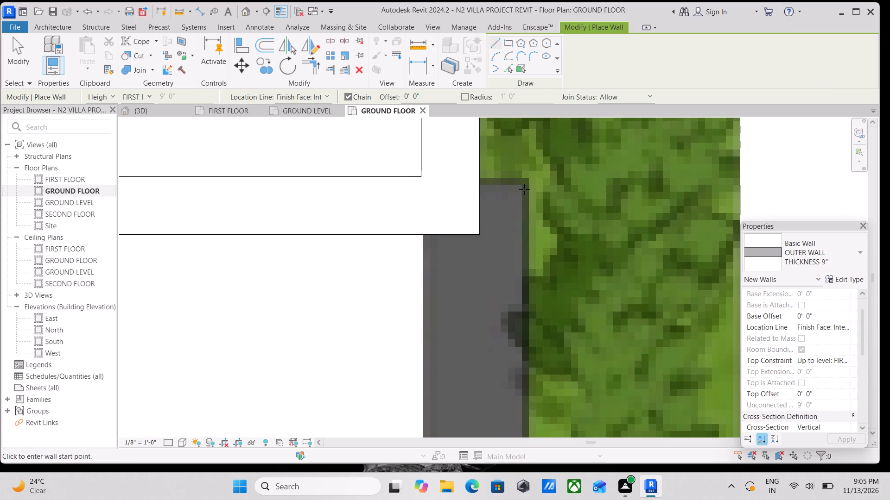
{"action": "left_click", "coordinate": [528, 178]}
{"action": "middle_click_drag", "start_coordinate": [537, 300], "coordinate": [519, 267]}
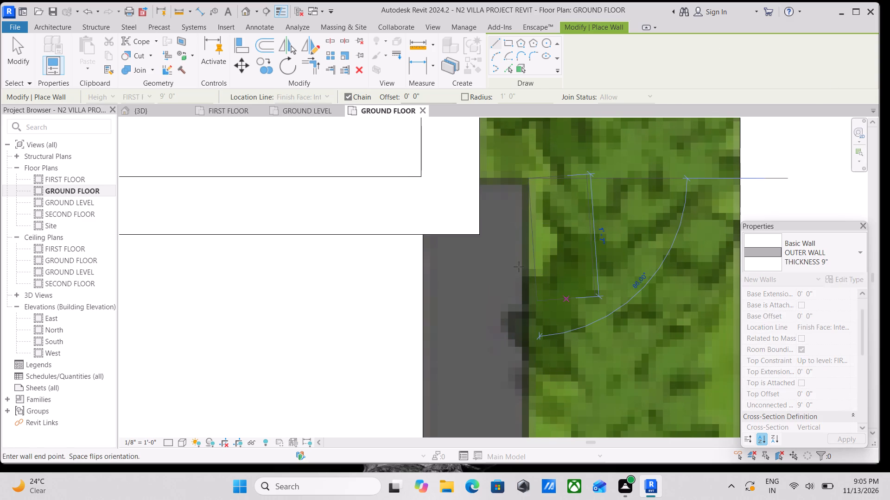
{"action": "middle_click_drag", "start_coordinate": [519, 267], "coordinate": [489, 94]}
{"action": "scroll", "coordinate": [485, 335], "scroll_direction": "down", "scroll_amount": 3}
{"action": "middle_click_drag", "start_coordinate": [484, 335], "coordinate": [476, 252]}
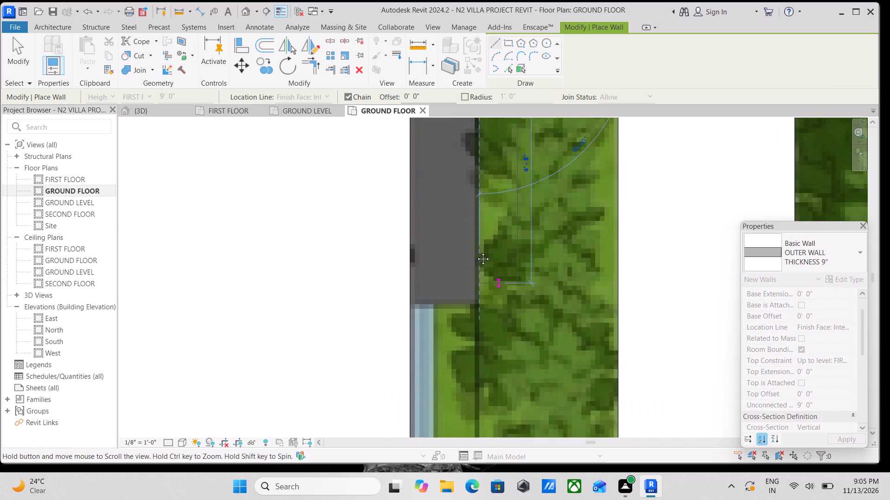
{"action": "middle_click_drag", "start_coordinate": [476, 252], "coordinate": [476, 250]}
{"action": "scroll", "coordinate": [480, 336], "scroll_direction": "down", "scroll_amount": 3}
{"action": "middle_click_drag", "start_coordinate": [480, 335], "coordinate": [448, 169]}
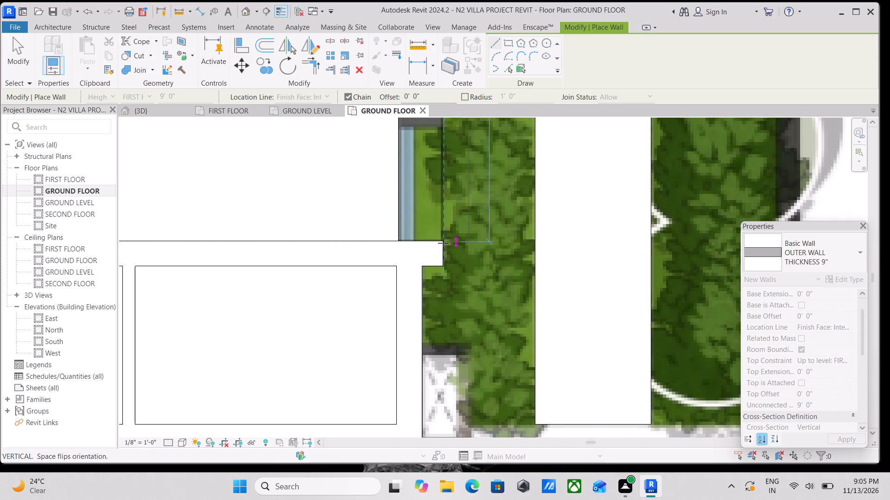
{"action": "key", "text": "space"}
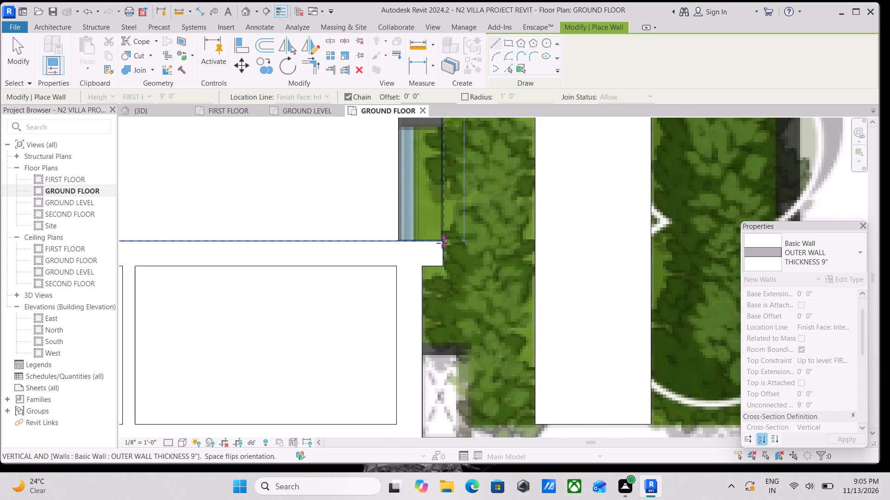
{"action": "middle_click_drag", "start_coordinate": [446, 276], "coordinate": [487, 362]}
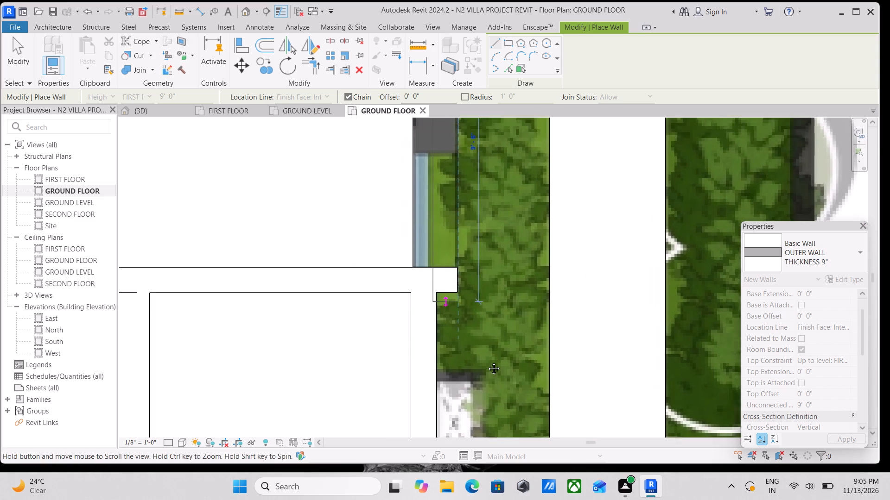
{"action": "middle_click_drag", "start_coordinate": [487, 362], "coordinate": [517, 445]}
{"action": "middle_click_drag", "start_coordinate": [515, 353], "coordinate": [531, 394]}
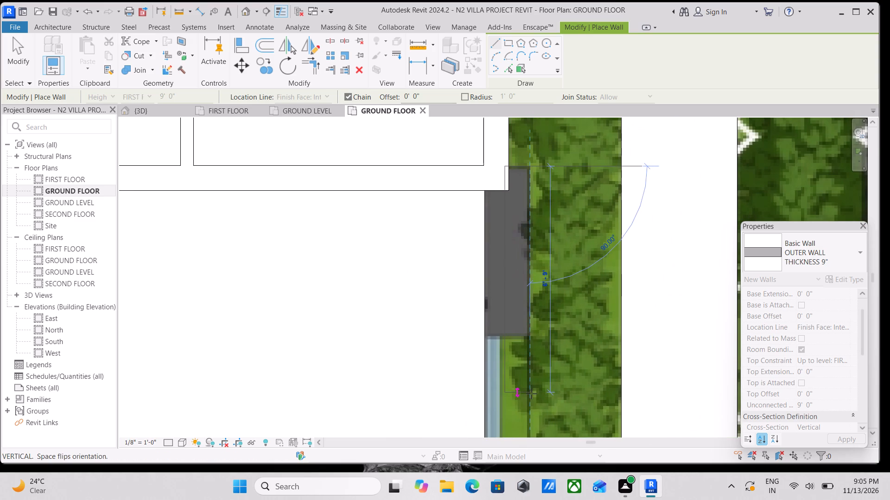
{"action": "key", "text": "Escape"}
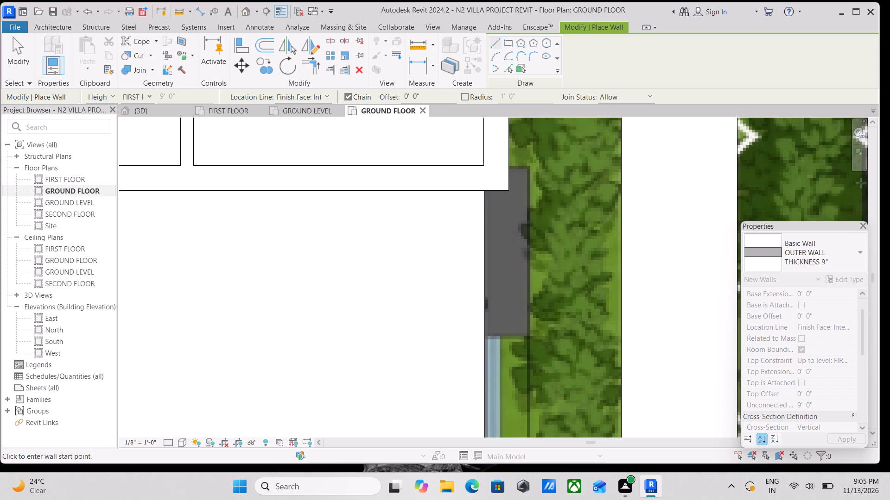
Draw a WALL THICKNESS 1' wall about 8'-5" long along the east side down to the P.ROOM's north wall, flipped inward, and end wall placement.
{"action": "left_click", "coordinate": [849, 261]}
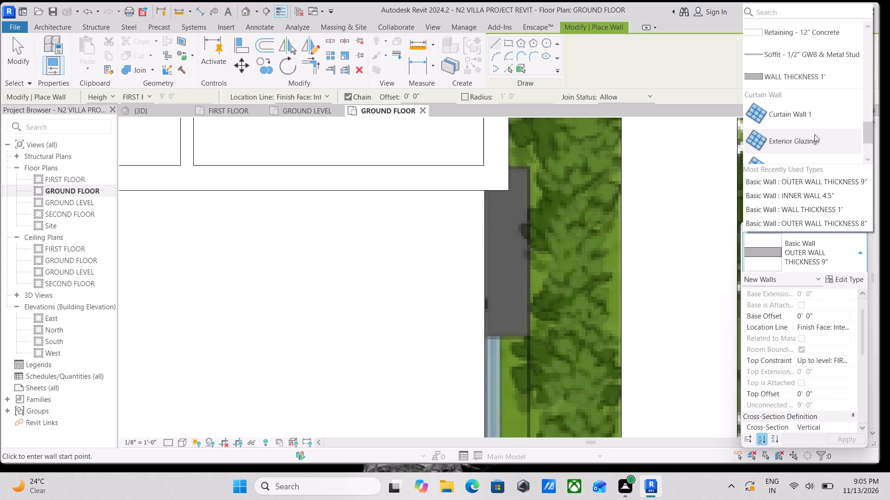
{"action": "left_click", "coordinate": [811, 79]}
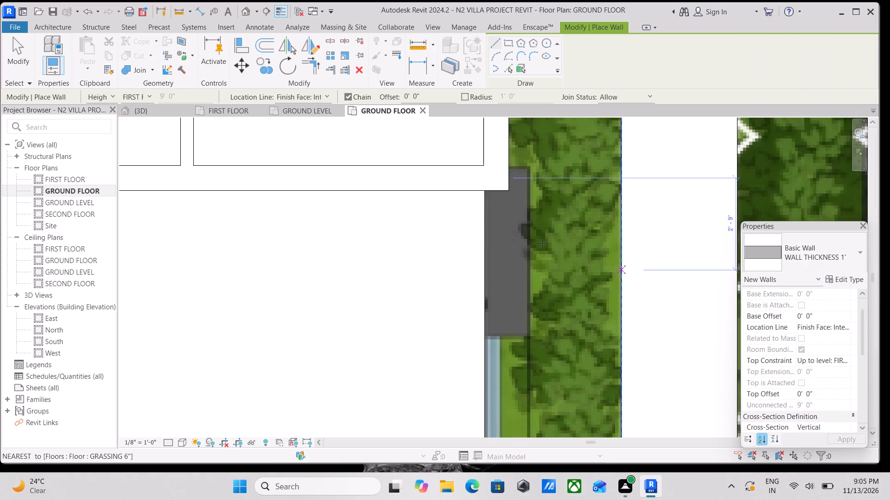
{"action": "left_click", "coordinate": [528, 168]}
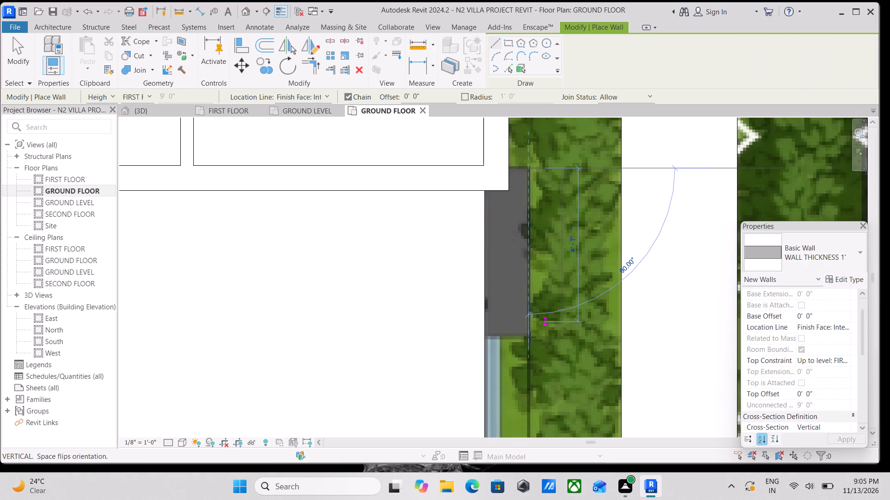
{"action": "scroll", "coordinate": [530, 338], "scroll_direction": "down", "scroll_amount": 1}
{"action": "middle_click_drag", "start_coordinate": [530, 338], "coordinate": [538, 191]}
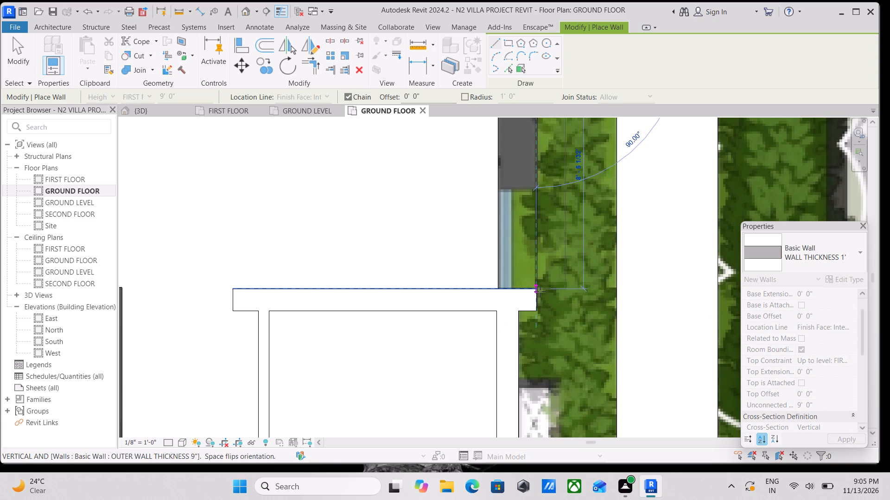
{"action": "key", "text": "space"}
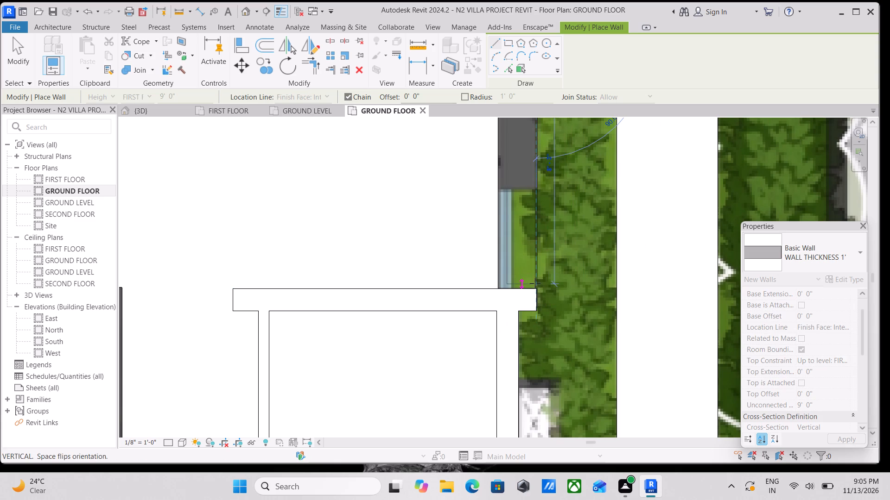
{"action": "left_click", "coordinate": [535, 287]}
{"action": "scroll", "coordinate": [535, 287], "scroll_direction": "down", "scroll_amount": 3}
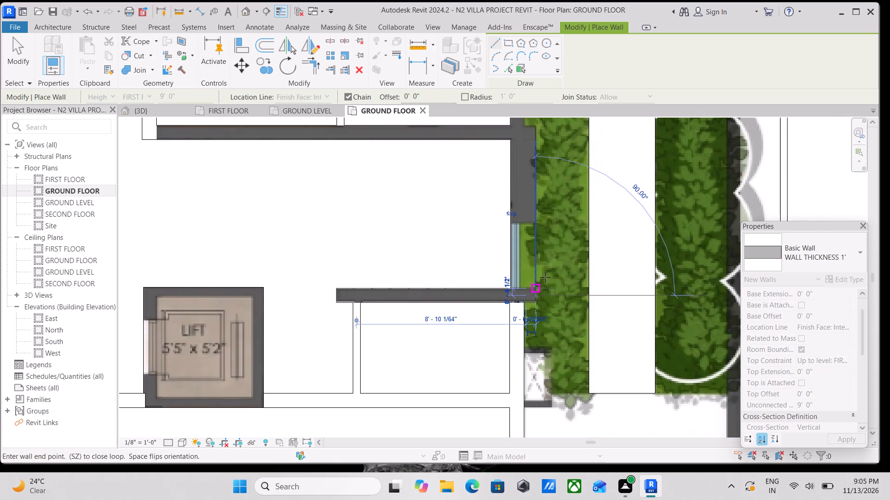
{"action": "scroll", "coordinate": [545, 277], "scroll_direction": "down", "scroll_amount": 1}
{"action": "middle_click_drag", "start_coordinate": [545, 277], "coordinate": [561, 319]}
{"action": "key", "text": "Escape"}
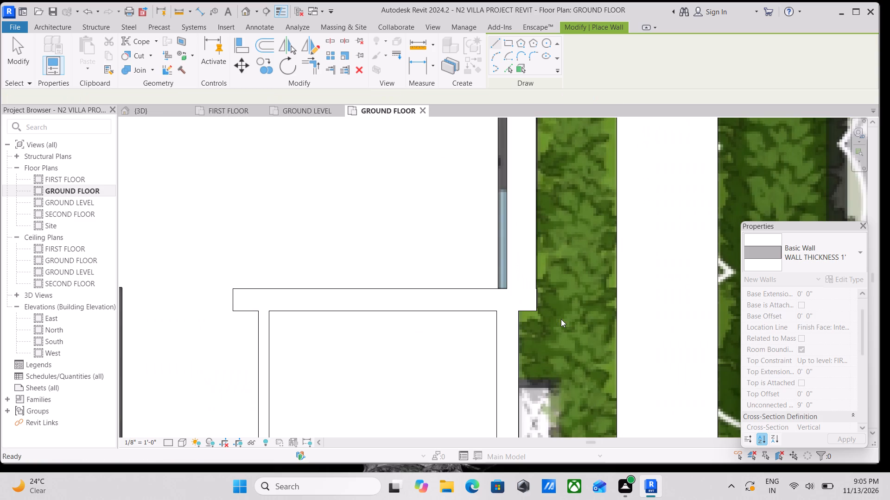
{"action": "scroll", "coordinate": [545, 189], "scroll_direction": "down", "scroll_amount": 2}
{"action": "middle_click_drag", "start_coordinate": [544, 194], "coordinate": [560, 315]}
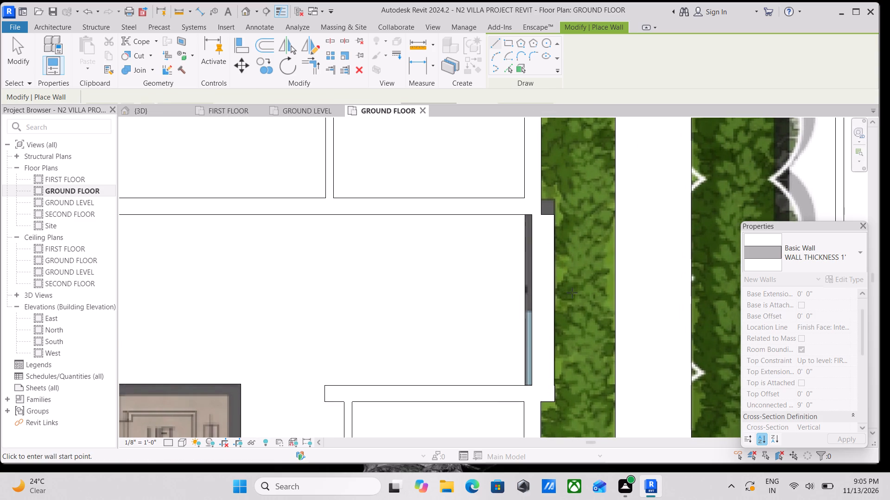
{"action": "key", "text": "Escape"}
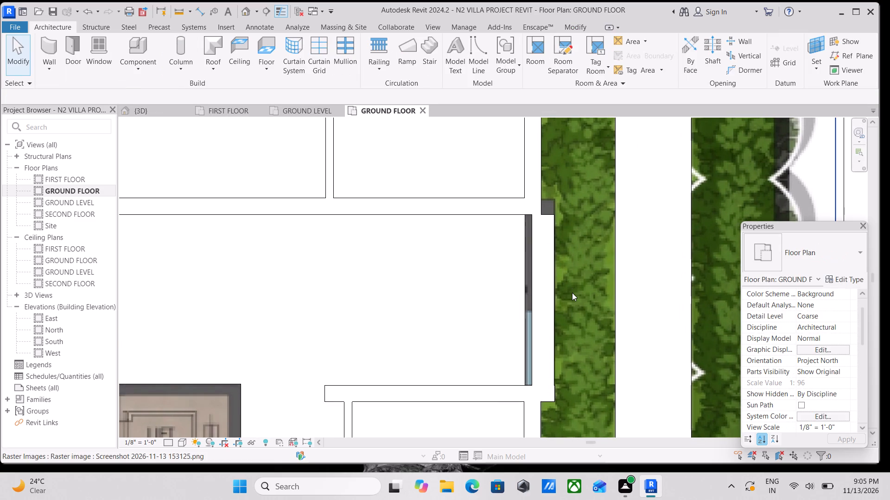
Select the new WALL THICKNESS 1' wall on the east side north of the P.ROOM.
{"action": "left_click", "coordinate": [556, 304]}
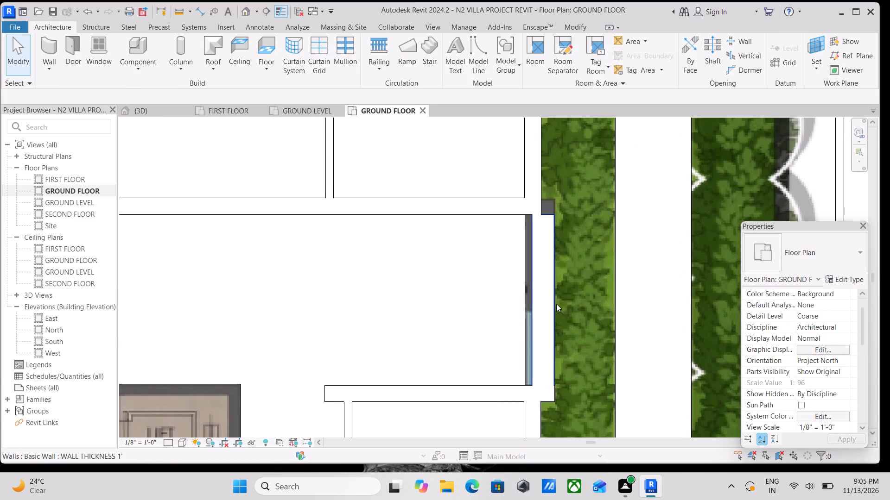
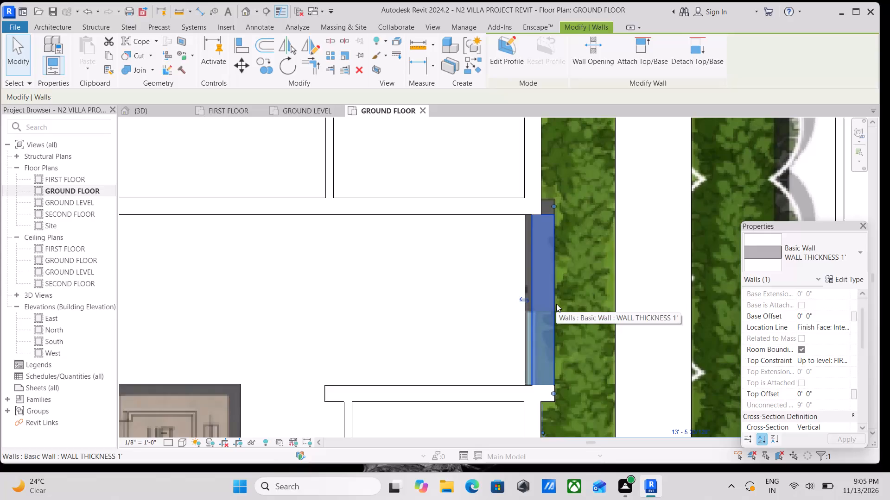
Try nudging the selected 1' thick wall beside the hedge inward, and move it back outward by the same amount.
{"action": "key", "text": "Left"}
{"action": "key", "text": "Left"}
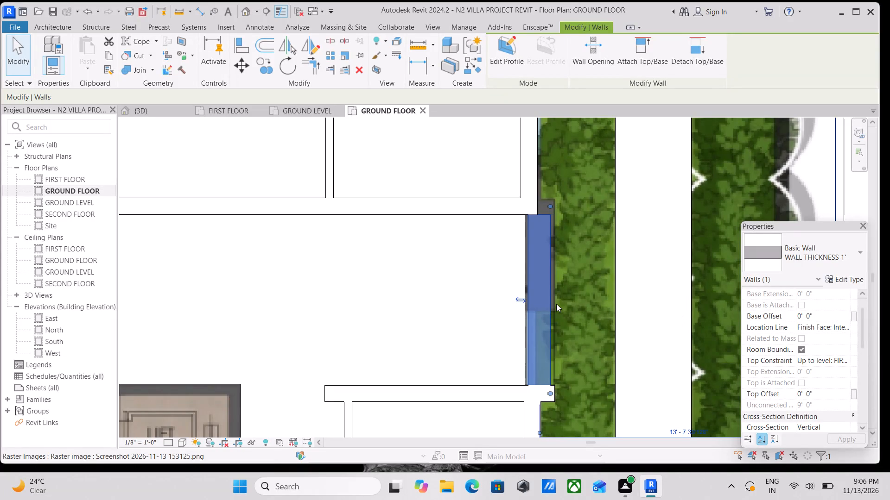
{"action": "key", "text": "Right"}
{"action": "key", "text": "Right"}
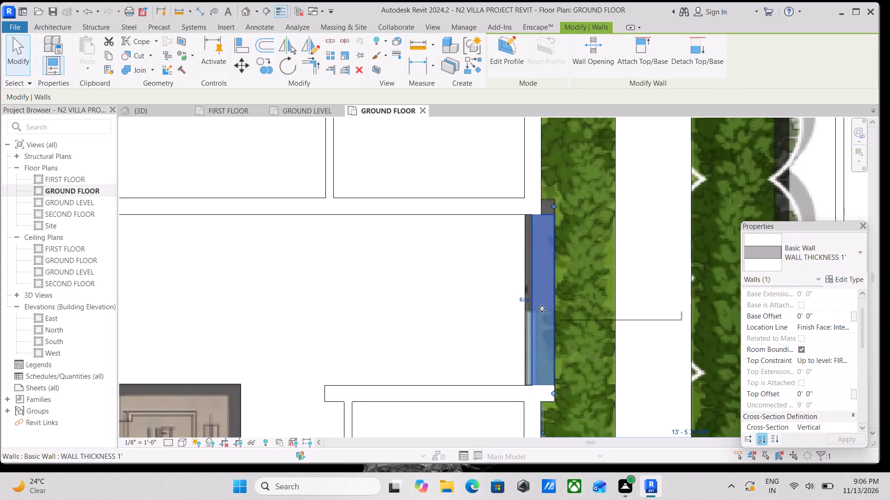
Create a rectangular architectural floor of type MARBLE FLOORING 6", 4'-1" by 7'-4 1/2", over the small grass-image area enclosed by walls.
{"action": "scroll", "coordinate": [547, 301], "scroll_direction": "down", "scroll_amount": 4}
{"action": "scroll", "coordinate": [485, 285], "scroll_direction": "down", "scroll_amount": 7}
{"action": "middle_click_drag", "start_coordinate": [423, 261], "coordinate": [513, 311]}
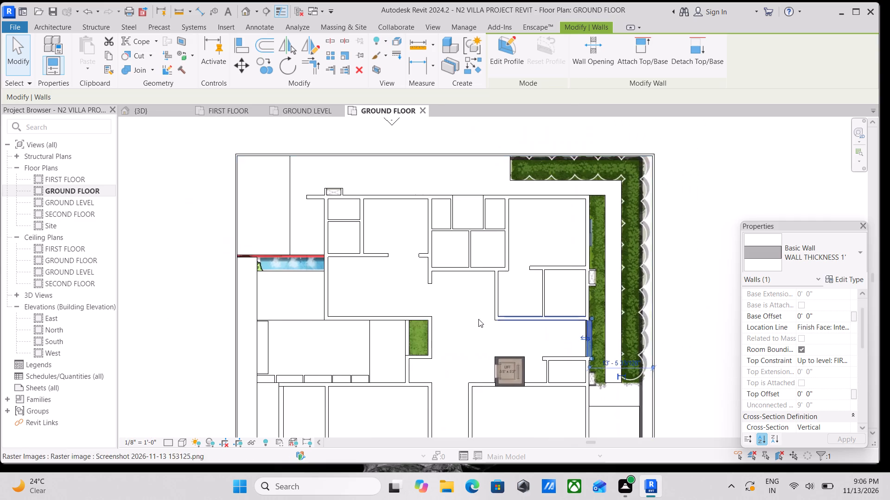
{"action": "scroll", "coordinate": [403, 340], "scroll_direction": "up", "scroll_amount": 11}
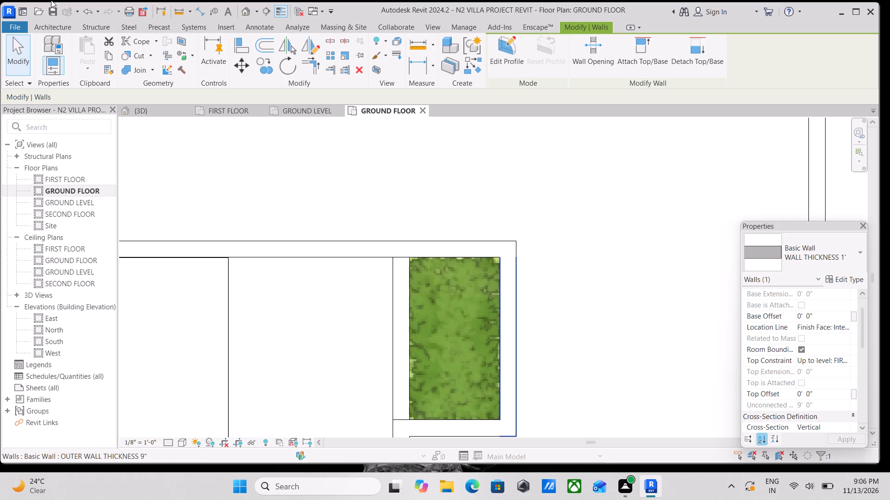
{"action": "left_click", "coordinate": [94, 29]}
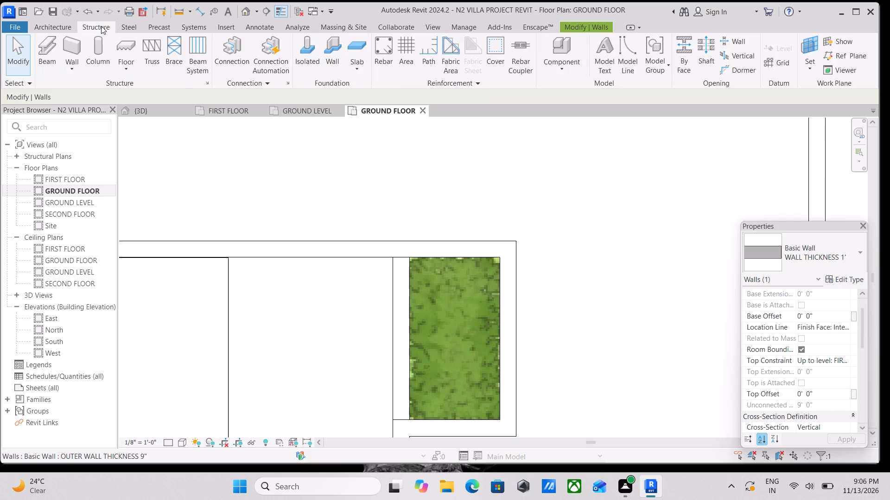
{"action": "scroll", "coordinate": [489, 369], "scroll_direction": "up", "scroll_amount": 1}
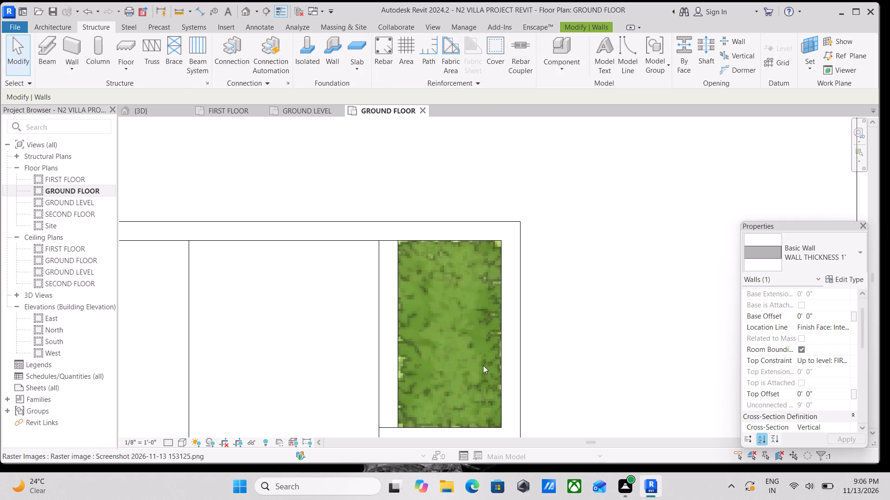
{"action": "scroll", "coordinate": [426, 319], "scroll_direction": "up", "scroll_amount": 3}
{"action": "middle_click_drag", "start_coordinate": [444, 291], "coordinate": [439, 342]}
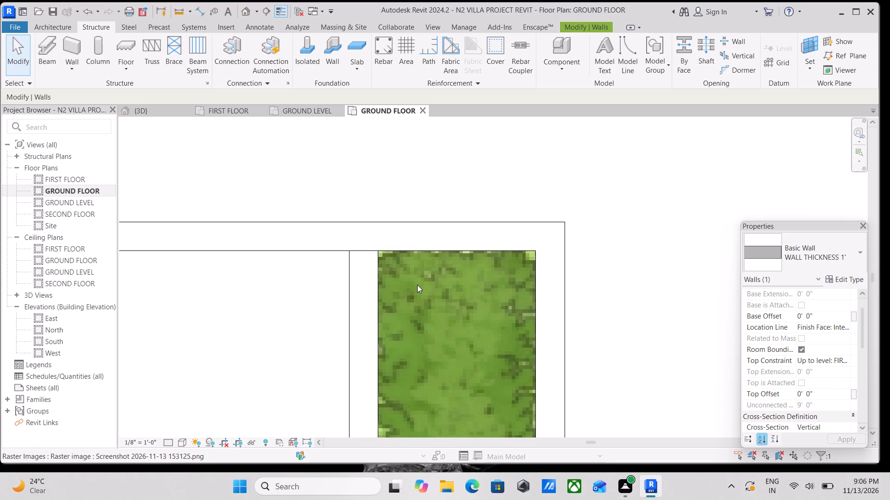
{"action": "scroll", "coordinate": [416, 283], "scroll_direction": "down", "scroll_amount": 2}
{"action": "middle_click_drag", "start_coordinate": [416, 284], "coordinate": [423, 312]}
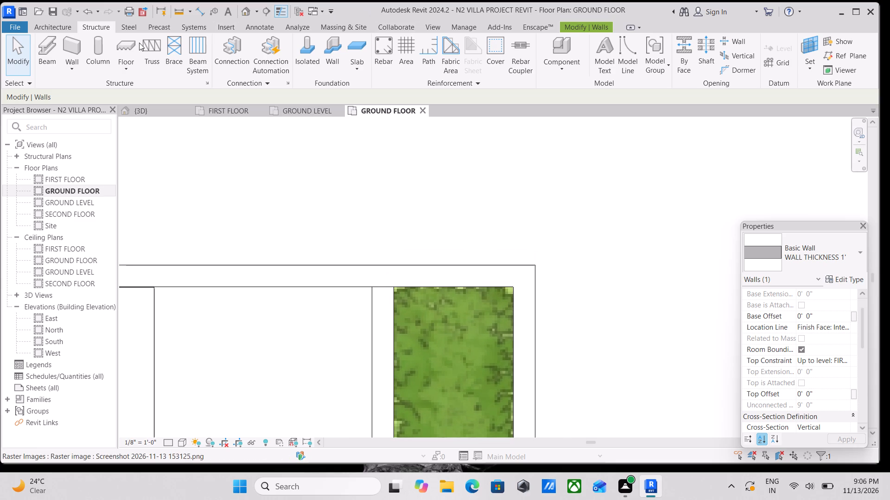
{"action": "left_click", "coordinate": [131, 66]}
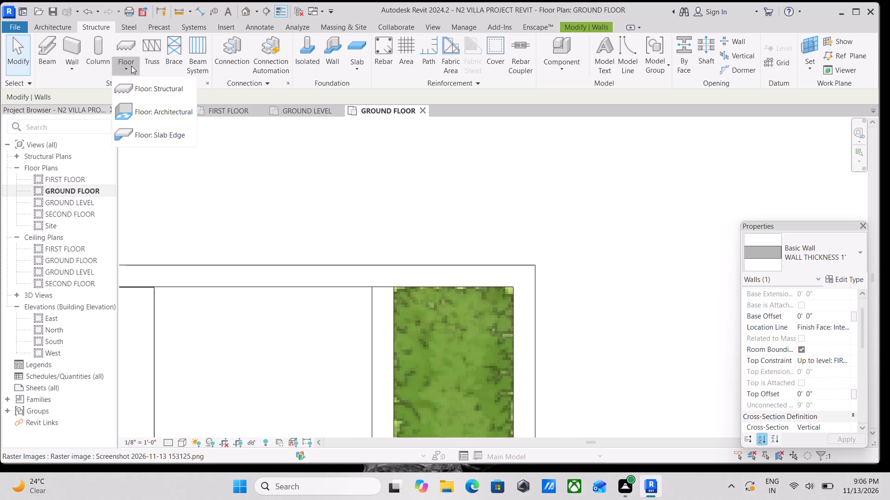
{"action": "left_click", "coordinate": [154, 110]}
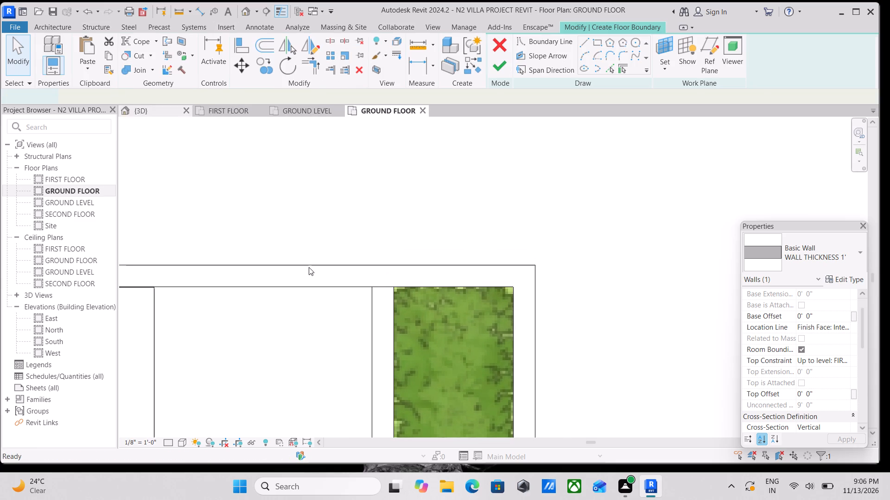
{"action": "left_click", "coordinate": [599, 41]}
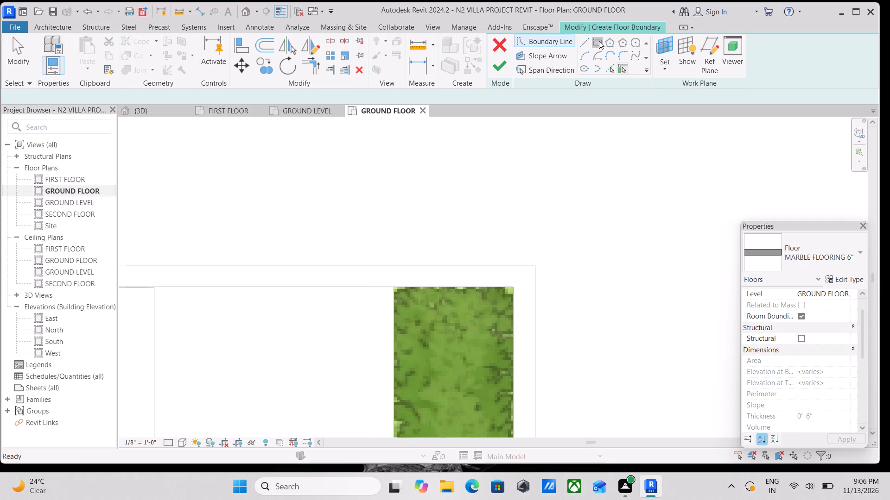
{"action": "middle_click_drag", "start_coordinate": [447, 298], "coordinate": [437, 176]}
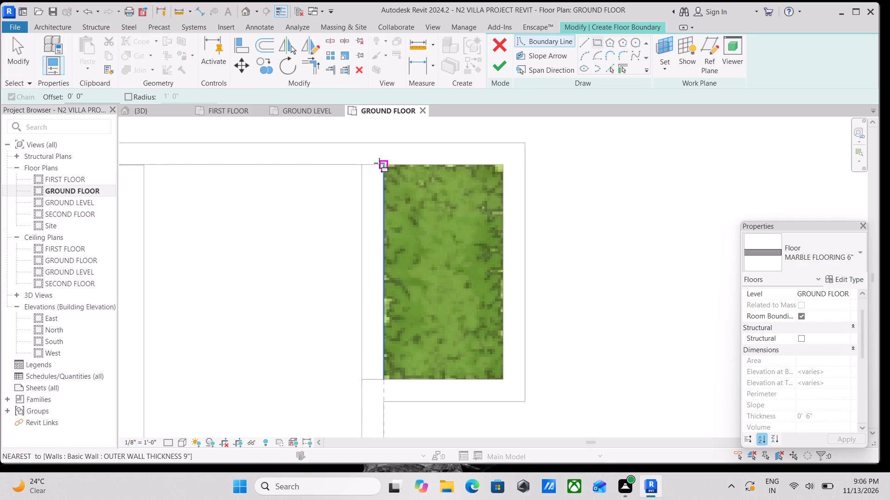
{"action": "left_click", "coordinate": [387, 165]}
{"action": "middle_click_drag", "start_coordinate": [452, 329], "coordinate": [434, 262]}
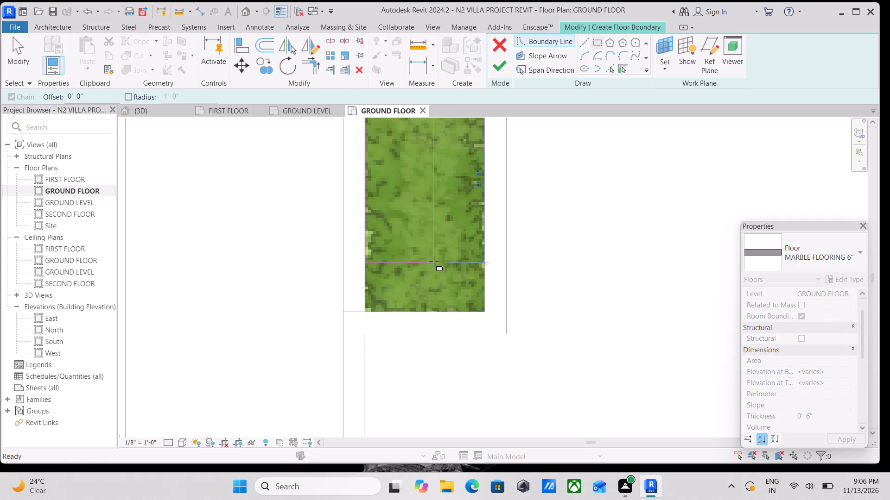
{"action": "left_click", "coordinate": [481, 312]}
{"action": "middle_click_drag", "start_coordinate": [438, 231], "coordinate": [489, 354]}
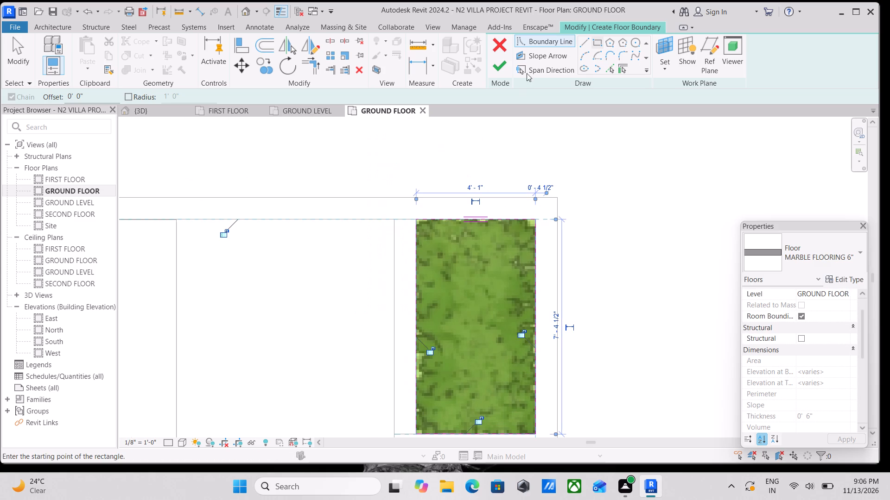
{"action": "left_click", "coordinate": [504, 69]}
Examine the ground floor plan around the water-feature strip, the lift and the surrounding rooms.
{"action": "scroll", "coordinate": [485, 222], "scroll_direction": "down", "scroll_amount": 4}
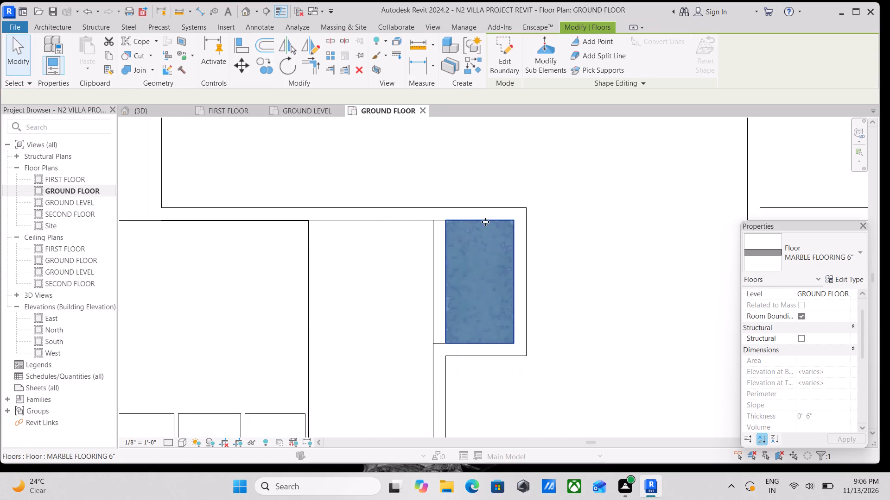
{"action": "scroll", "coordinate": [493, 245], "scroll_direction": "down", "scroll_amount": 8}
{"action": "scroll", "coordinate": [548, 284], "scroll_direction": "down", "scroll_amount": 2}
{"action": "middle_click_drag", "start_coordinate": [548, 284], "coordinate": [498, 277]}
{"action": "scroll", "coordinate": [499, 277], "scroll_direction": "up", "scroll_amount": 2}
{"action": "scroll", "coordinate": [551, 299], "scroll_direction": "up", "scroll_amount": 4}
{"action": "scroll", "coordinate": [551, 299], "scroll_direction": "down", "scroll_amount": 6}
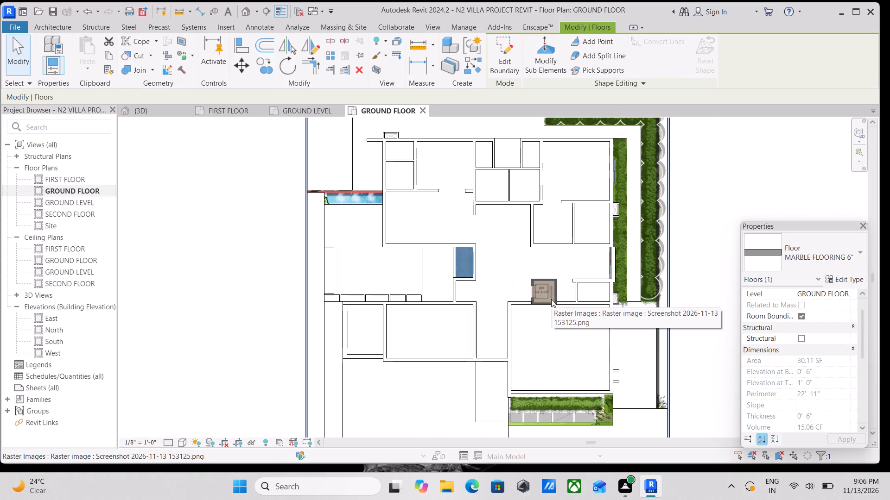
{"action": "scroll", "coordinate": [365, 199], "scroll_direction": "up", "scroll_amount": 4}
{"action": "scroll", "coordinate": [320, 206], "scroll_direction": "up", "scroll_amount": 4}
{"action": "middle_click_drag", "start_coordinate": [320, 206], "coordinate": [352, 273]}
{"action": "scroll", "coordinate": [352, 273], "scroll_direction": "up", "scroll_amount": 2}
{"action": "scroll", "coordinate": [281, 239], "scroll_direction": "up", "scroll_amount": 5}
{"action": "scroll", "coordinate": [281, 239], "scroll_direction": "down", "scroll_amount": 2}
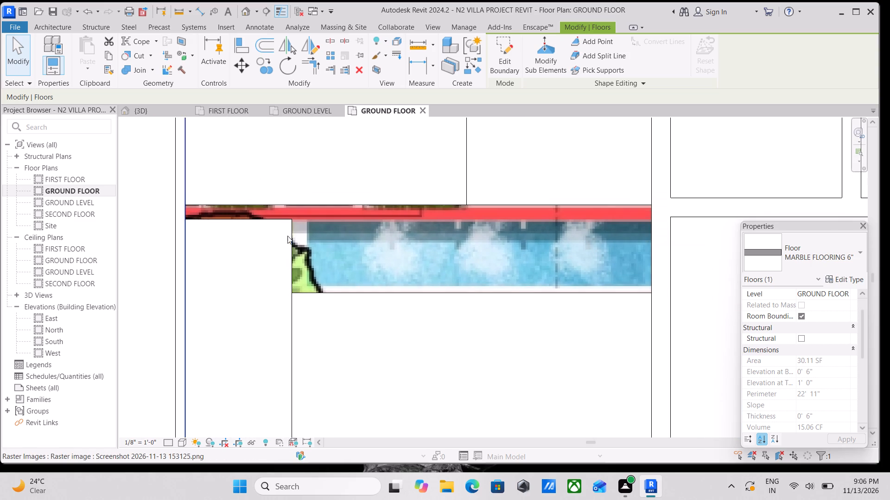
{"action": "scroll", "coordinate": [302, 223], "scroll_direction": "up", "scroll_amount": 4}
{"action": "scroll", "coordinate": [321, 224], "scroll_direction": "down", "scroll_amount": 4}
{"action": "scroll", "coordinate": [363, 238], "scroll_direction": "down", "scroll_amount": 2}
{"action": "middle_click_drag", "start_coordinate": [363, 238], "coordinate": [367, 250]}
{"action": "scroll", "coordinate": [364, 245], "scroll_direction": "up", "scroll_amount": 1}
{"action": "scroll", "coordinate": [364, 245], "scroll_direction": "down", "scroll_amount": 8}
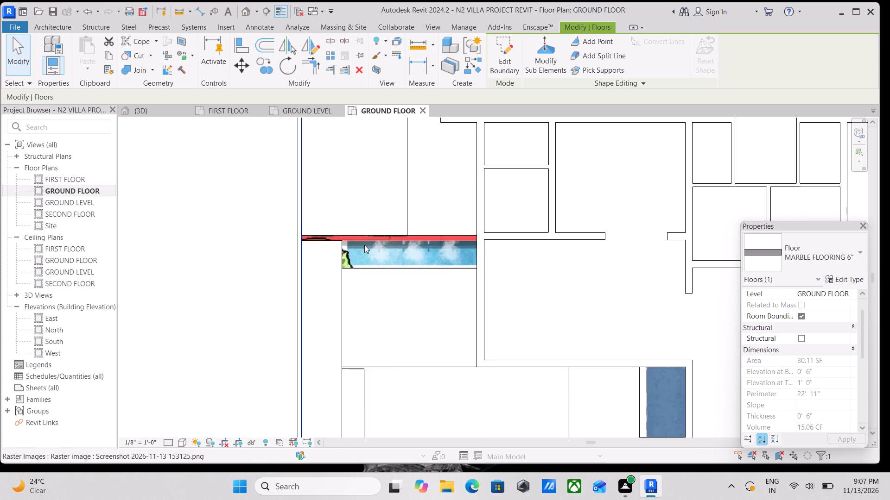
{"action": "scroll", "coordinate": [364, 245], "scroll_direction": "down", "scroll_amount": 3}
{"action": "scroll", "coordinate": [365, 247], "scroll_direction": "up", "scroll_amount": 13}
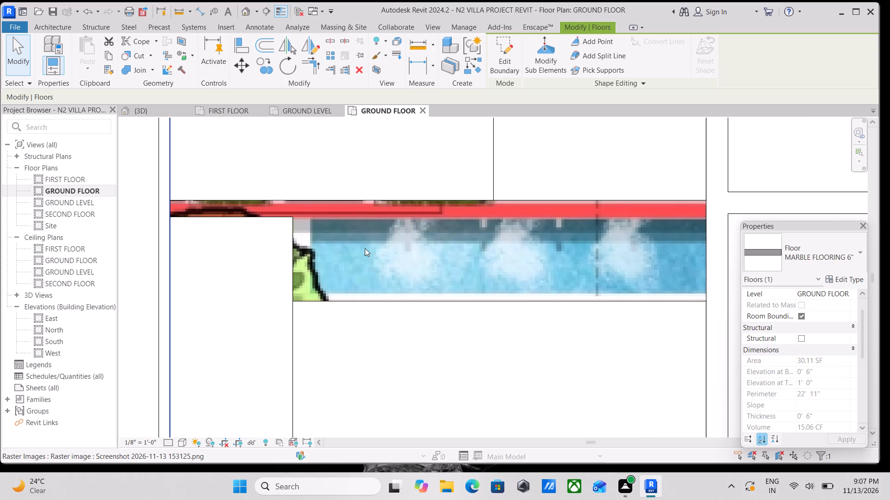
{"action": "scroll", "coordinate": [341, 234], "scroll_direction": "down", "scroll_amount": 15}
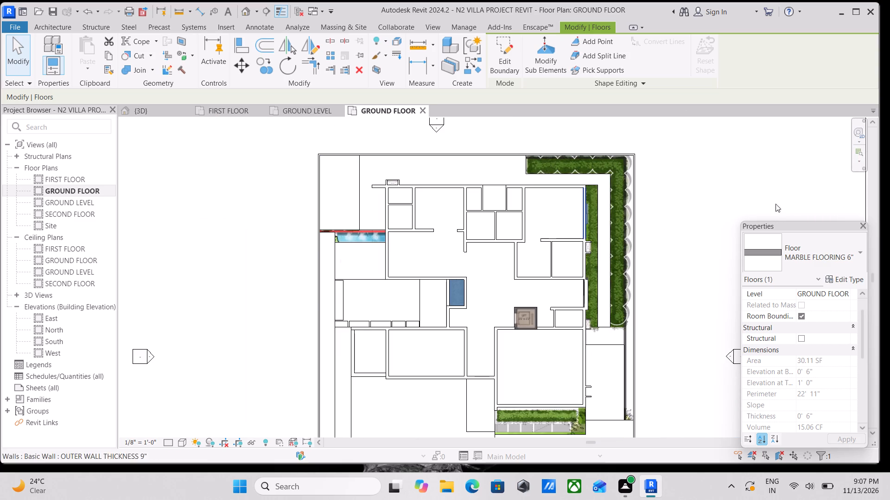
{"action": "scroll", "coordinate": [405, 118], "scroll_direction": "down", "scroll_amount": 4}
{"action": "scroll", "coordinate": [319, 123], "scroll_direction": "down", "scroll_amount": 2}
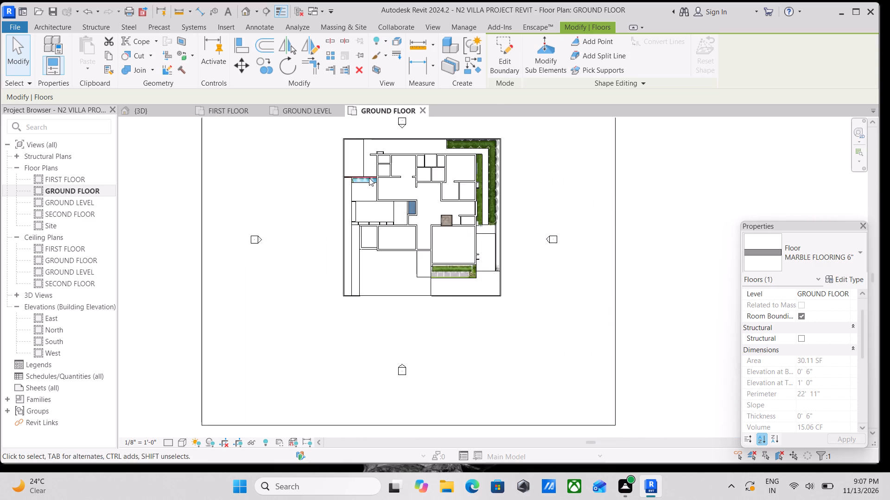
{"action": "scroll", "coordinate": [566, 420], "scroll_direction": "up", "scroll_amount": 3}
{"action": "scroll", "coordinate": [652, 411], "scroll_direction": "up", "scroll_amount": 3}
{"action": "middle_click_drag", "start_coordinate": [448, 257], "coordinate": [612, 491]}
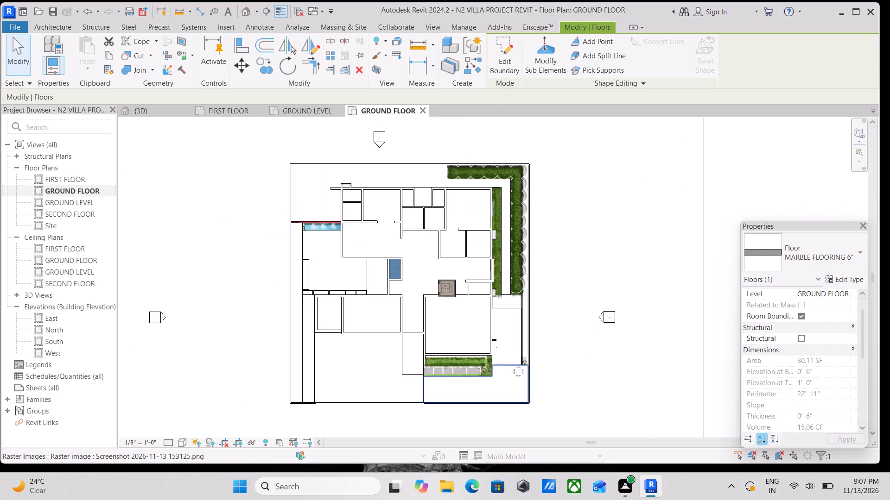
{"action": "middle_click_drag", "start_coordinate": [511, 363], "coordinate": [575, 438]}
{"action": "scroll", "coordinate": [475, 322], "scroll_direction": "up", "scroll_amount": 9}
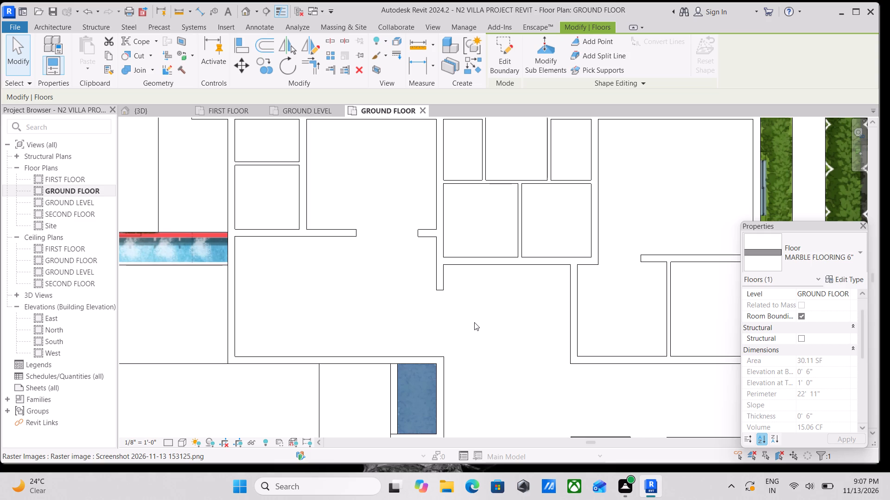
Inspect the new marble floor in the 3D view, from a corner and from the top.
{"action": "left_click", "coordinate": [295, 113]}
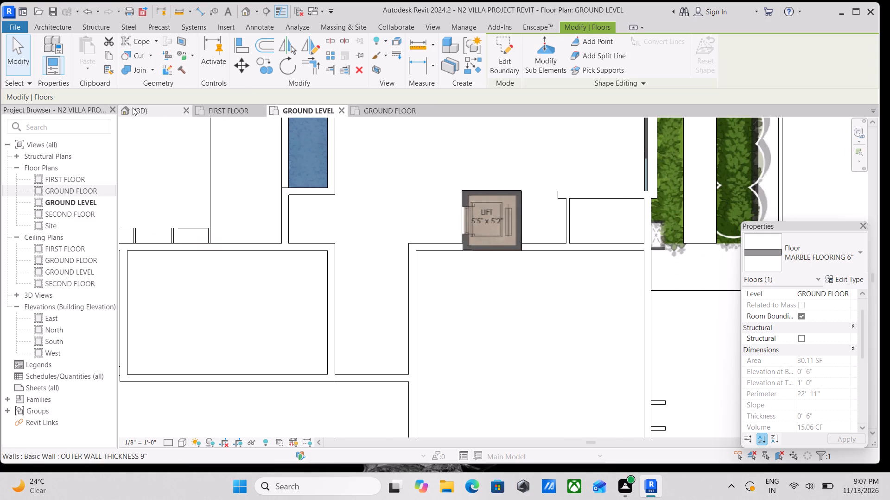
{"action": "left_click", "coordinate": [133, 107]}
{"action": "scroll", "coordinate": [518, 251], "scroll_direction": "up", "scroll_amount": 3}
{"action": "scroll", "coordinate": [518, 251], "scroll_direction": "down", "scroll_amount": 3}
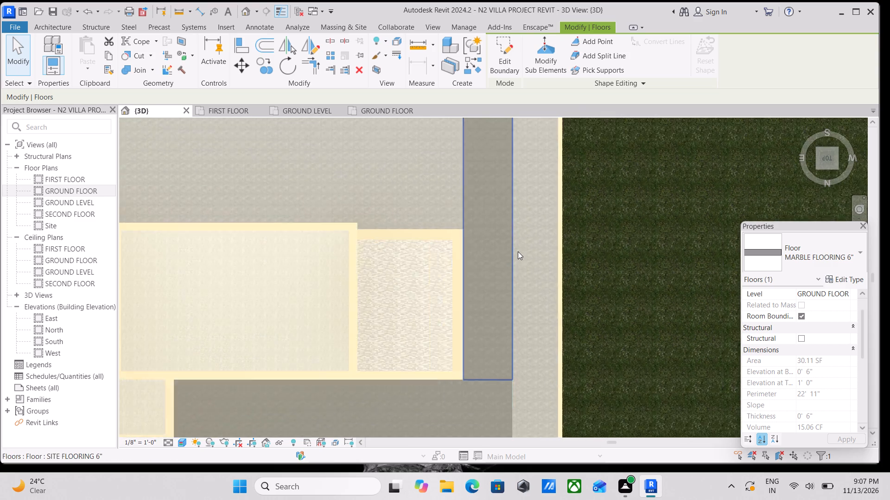
{"action": "scroll", "coordinate": [518, 251], "scroll_direction": "down", "scroll_amount": 5}
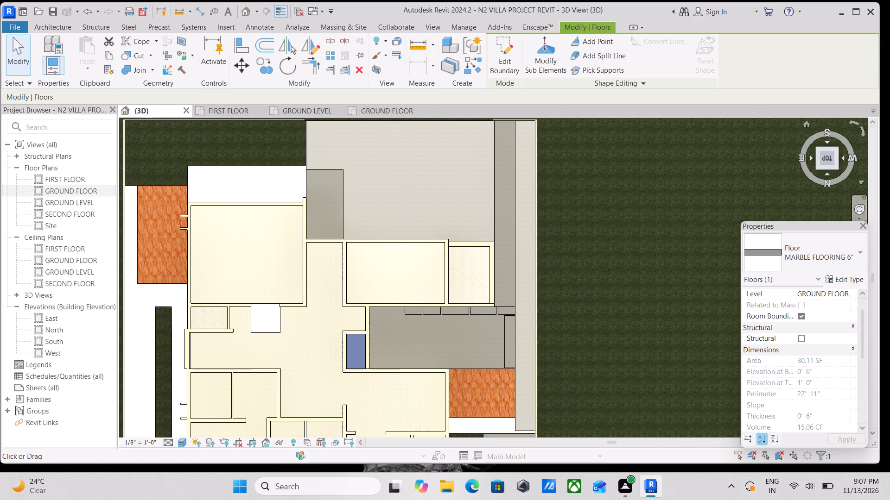
{"action": "left_click", "coordinate": [836, 168]}
{"action": "scroll", "coordinate": [642, 250], "scroll_direction": "down", "scroll_amount": 5}
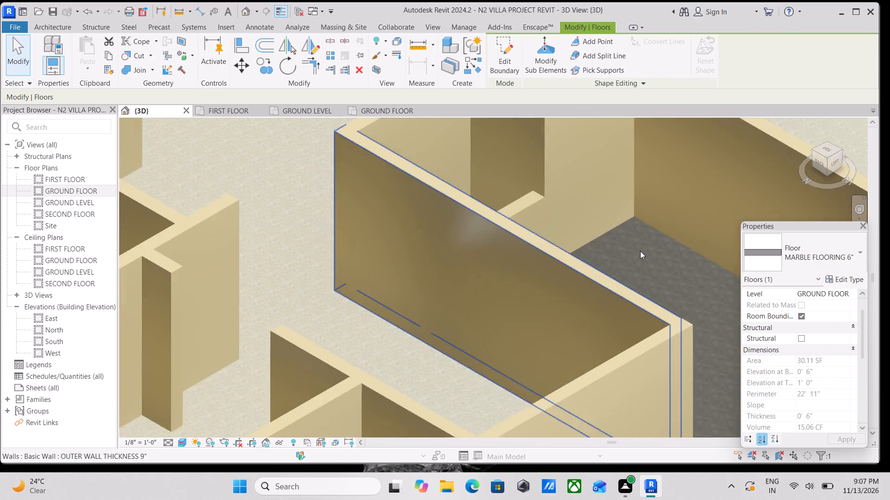
{"action": "scroll", "coordinate": [574, 260], "scroll_direction": "down", "scroll_amount": 3}
{"action": "middle_click_drag", "start_coordinate": [543, 257], "coordinate": [511, 325]}
{"action": "scroll", "coordinate": [511, 325], "scroll_direction": "up", "scroll_amount": 3}
{"action": "scroll", "coordinate": [528, 282], "scroll_direction": "up", "scroll_amount": 7}
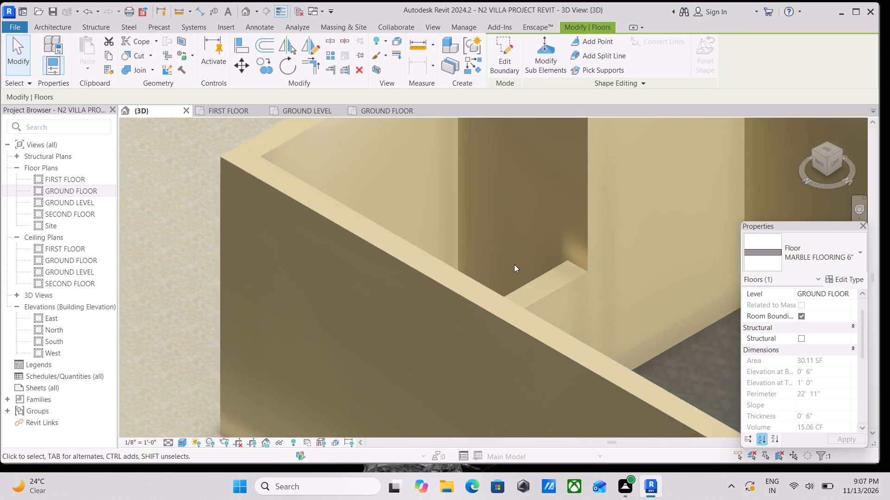
{"action": "scroll", "coordinate": [514, 264], "scroll_direction": "up", "scroll_amount": 2}
{"action": "left_click", "coordinate": [826, 146]}
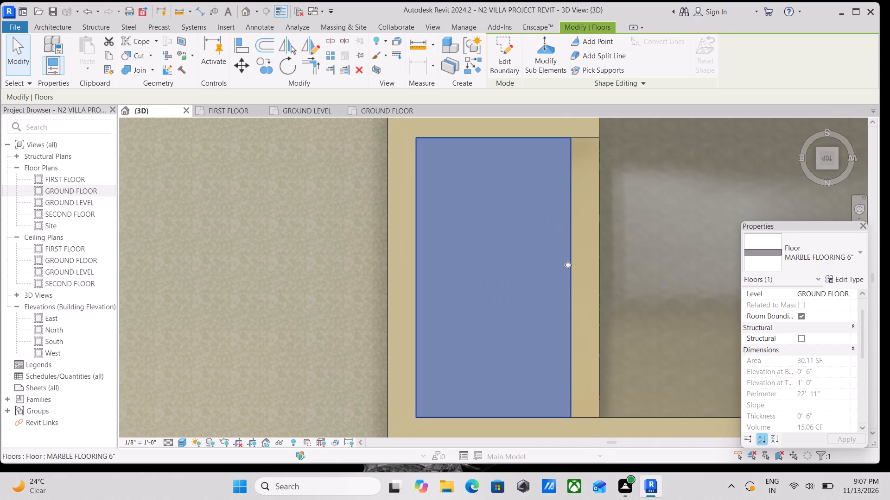
{"action": "key", "text": "Escape"}
{"action": "scroll", "coordinate": [476, 263], "scroll_direction": "up", "scroll_amount": 4}
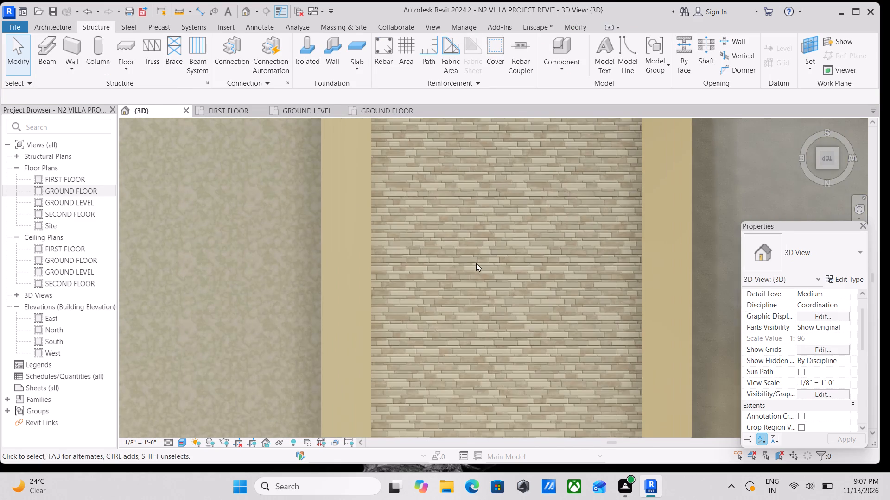
{"action": "scroll", "coordinate": [476, 263], "scroll_direction": "up", "scroll_amount": 4}
{"action": "scroll", "coordinate": [476, 263], "scroll_direction": "down", "scroll_amount": 5}
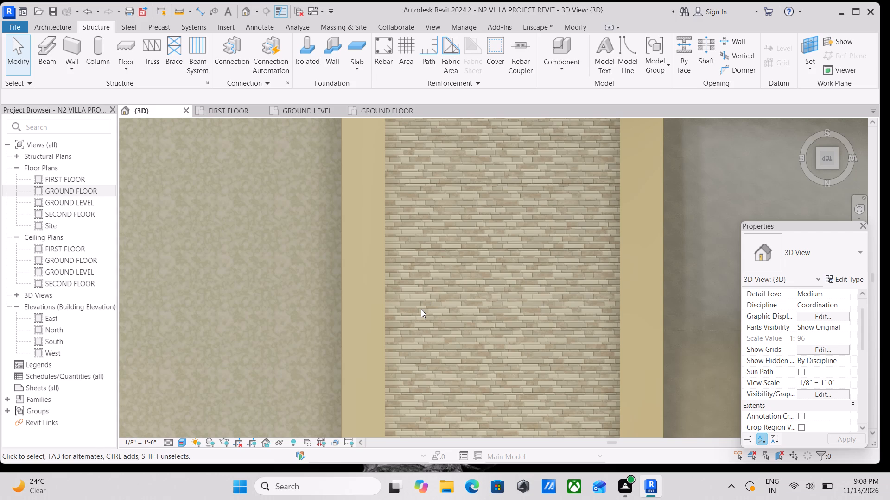
{"action": "scroll", "coordinate": [455, 205], "scroll_direction": "down", "scroll_amount": 11}
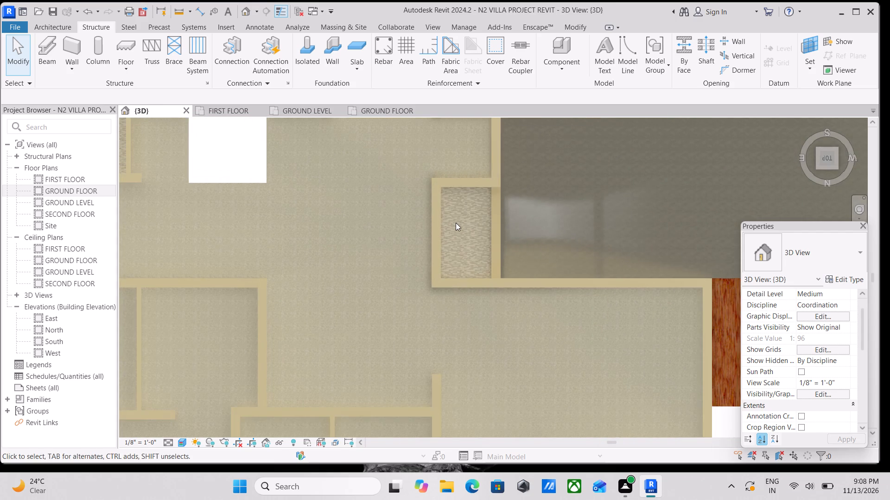
Examine the ground floor from above around the square opening in the FLOORING 6" slab and the small marble-floored areas.
{"action": "middle_click_drag", "start_coordinate": [456, 223], "coordinate": [514, 284]}
{"action": "scroll", "coordinate": [460, 252], "scroll_direction": "down", "scroll_amount": 4}
{"action": "middle_click_drag", "start_coordinate": [392, 240], "coordinate": [515, 315]}
{"action": "scroll", "coordinate": [515, 315], "scroll_direction": "up", "scroll_amount": 3}
{"action": "scroll", "coordinate": [441, 275], "scroll_direction": "up", "scroll_amount": 2}
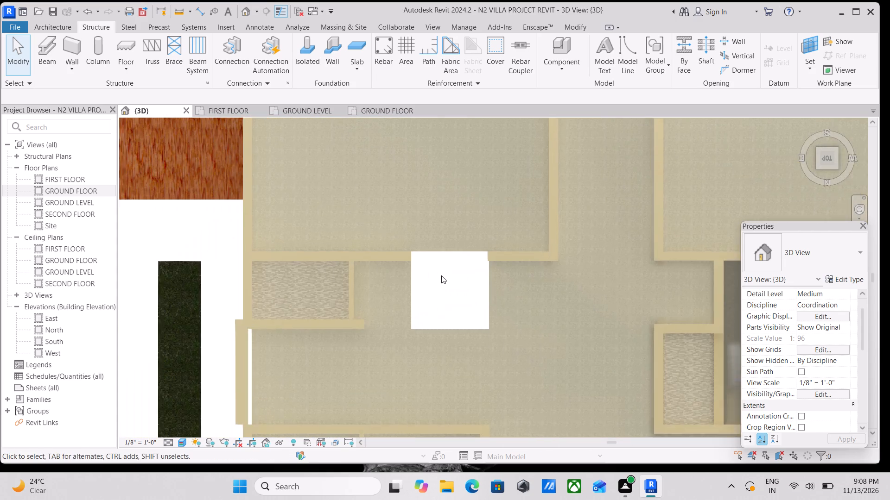
{"action": "scroll", "coordinate": [441, 275], "scroll_direction": "up", "scroll_amount": 2}
{"action": "left_click", "coordinate": [397, 266]}
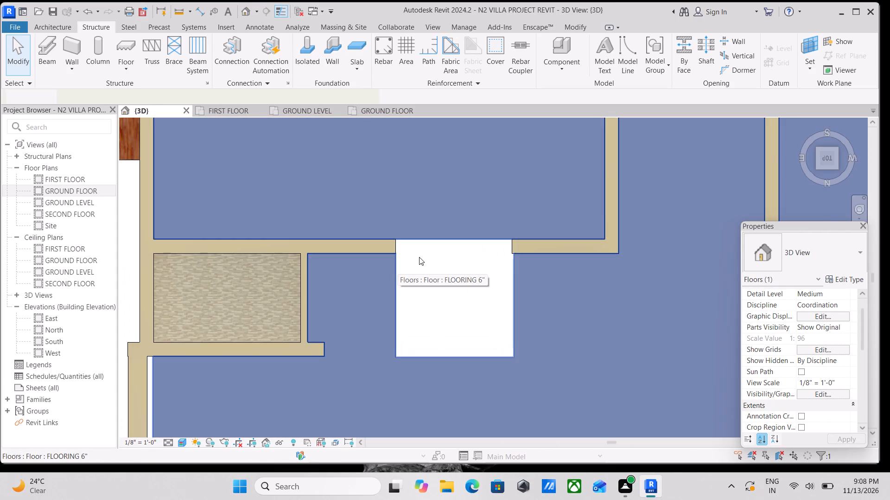
{"action": "middle_click_drag", "start_coordinate": [424, 256], "coordinate": [449, 291]}
{"action": "scroll", "coordinate": [449, 291], "scroll_direction": "up", "scroll_amount": 1}
{"action": "scroll", "coordinate": [423, 244], "scroll_direction": "down", "scroll_amount": 3}
{"action": "middle_click_drag", "start_coordinate": [427, 253], "coordinate": [452, 285]}
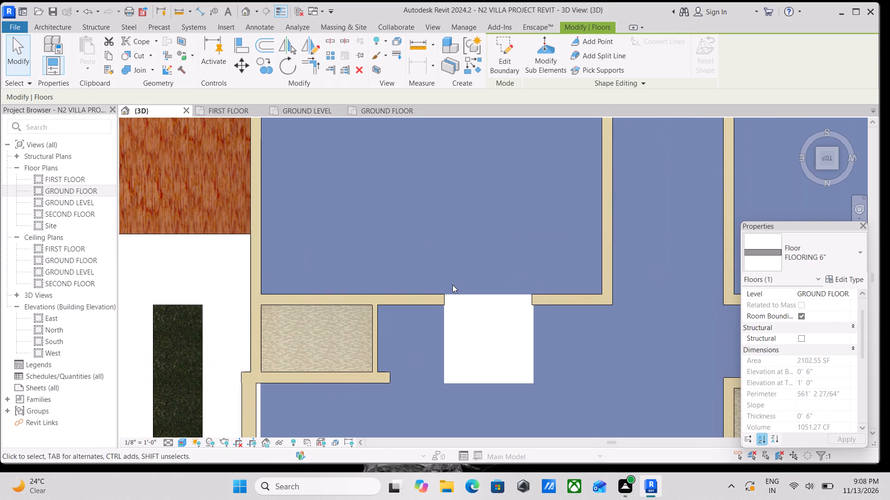
{"action": "key", "text": "Escape"}
{"action": "scroll", "coordinate": [396, 272], "scroll_direction": "down", "scroll_amount": 3}
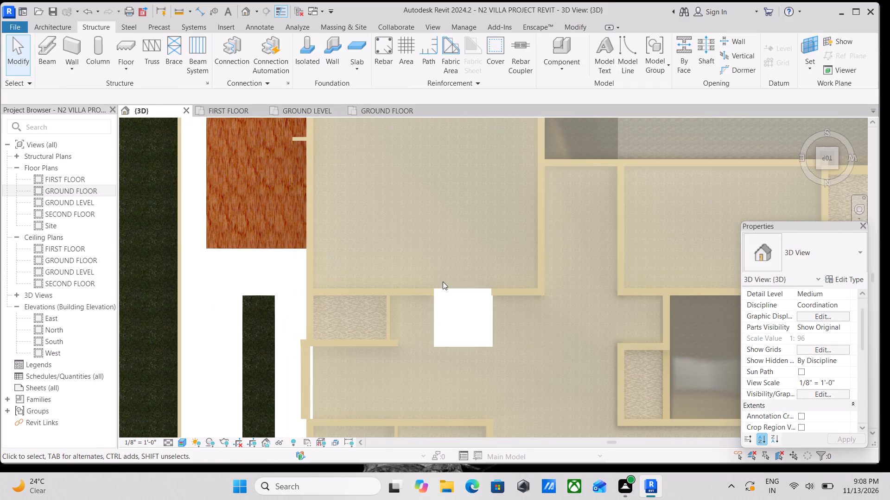
Inspect the villa's walls and floor finishes from the back-left corner, including the grass strip, the wooden deck and the site flooring.
{"action": "left_click", "coordinate": [839, 167]}
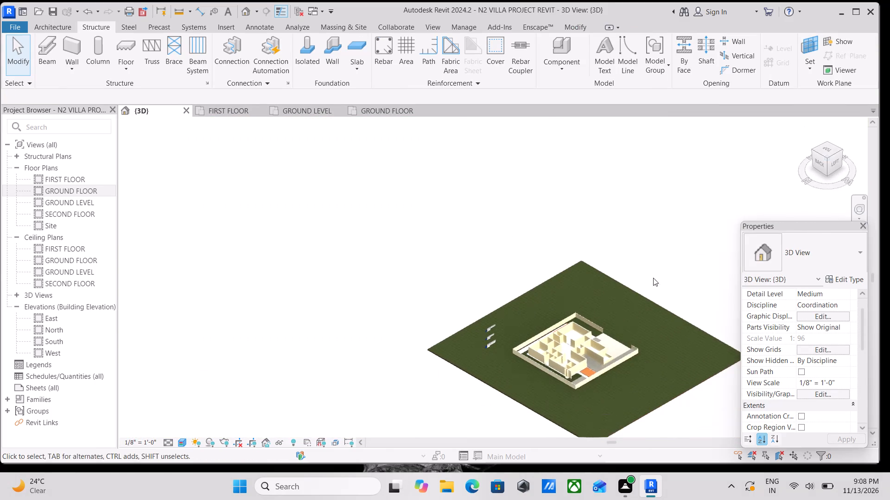
{"action": "scroll", "coordinate": [568, 308], "scroll_direction": "up", "scroll_amount": 5}
{"action": "scroll", "coordinate": [504, 332], "scroll_direction": "up", "scroll_amount": 7}
{"action": "scroll", "coordinate": [455, 360], "scroll_direction": "up", "scroll_amount": 4}
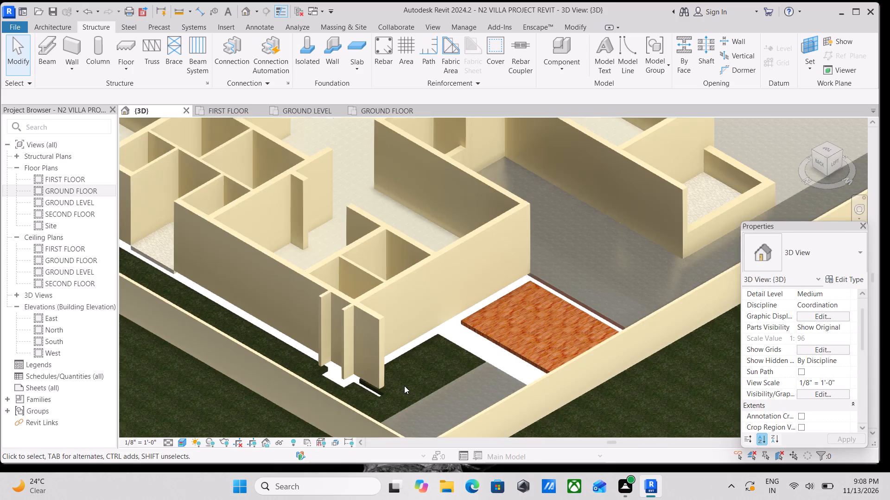
{"action": "scroll", "coordinate": [377, 389], "scroll_direction": "up", "scroll_amount": 8}
{"action": "scroll", "coordinate": [376, 389], "scroll_direction": "down", "scroll_amount": 9}
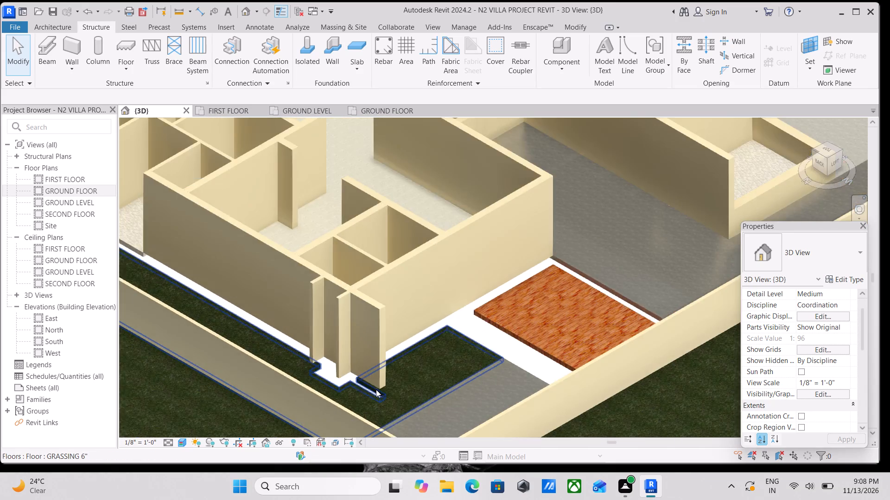
{"action": "scroll", "coordinate": [376, 389], "scroll_direction": "down", "scroll_amount": 1}
{"action": "middle_click_drag", "start_coordinate": [376, 389], "coordinate": [395, 416]}
{"action": "scroll", "coordinate": [478, 322], "scroll_direction": "down", "scroll_amount": 2}
{"action": "middle_click_drag", "start_coordinate": [478, 325], "coordinate": [487, 363]}
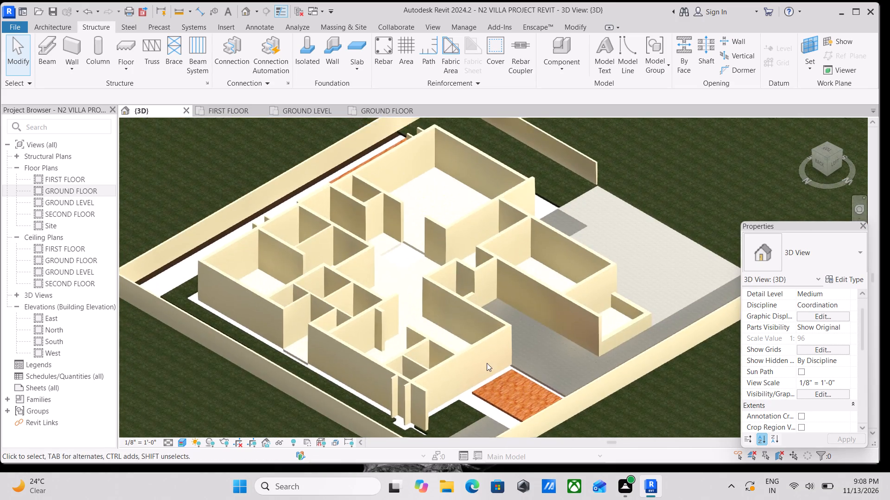
{"action": "scroll", "coordinate": [526, 365], "scroll_direction": "up", "scroll_amount": 3}
{"action": "scroll", "coordinate": [572, 341], "scroll_direction": "up", "scroll_amount": 5}
{"action": "scroll", "coordinate": [572, 340], "scroll_direction": "down", "scroll_amount": 6}
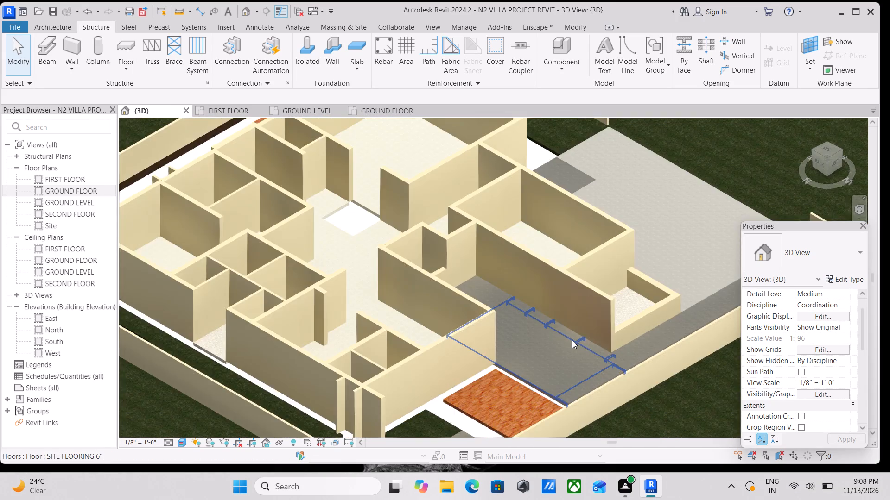
{"action": "scroll", "coordinate": [572, 340], "scroll_direction": "down", "scroll_amount": 3}
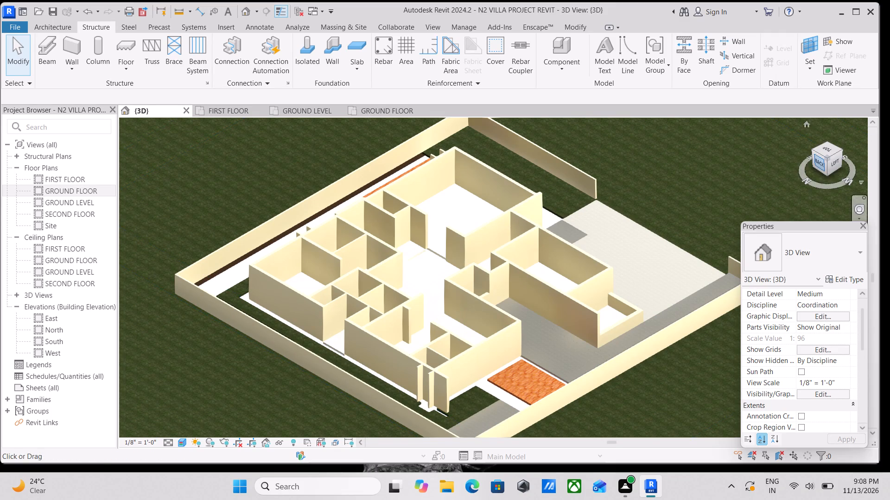
Check the villa's wall heights against the levels in the left side view of the 3D model.
{"action": "left_click", "coordinate": [832, 163]}
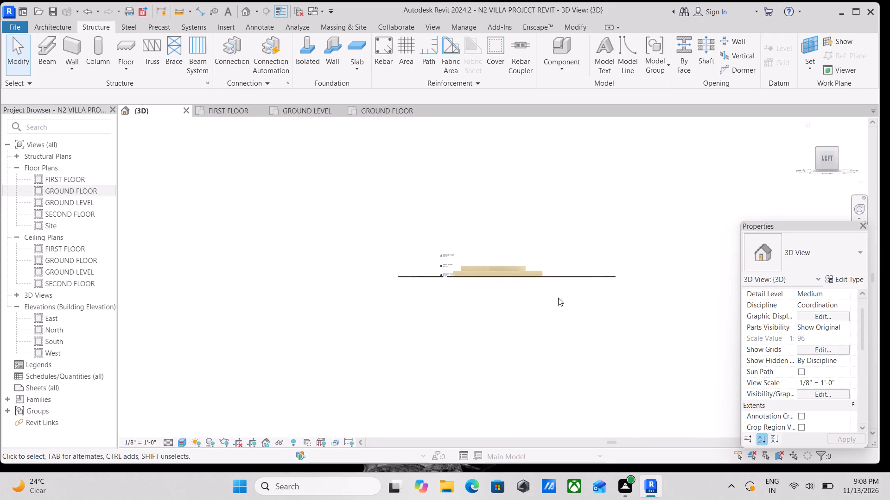
{"action": "scroll", "coordinate": [415, 330], "scroll_direction": "up", "scroll_amount": 3}
{"action": "scroll", "coordinate": [427, 289], "scroll_direction": "up", "scroll_amount": 3}
{"action": "scroll", "coordinate": [522, 265], "scroll_direction": "up", "scroll_amount": 2}
{"action": "middle_click_drag", "start_coordinate": [522, 265], "coordinate": [515, 312]}
{"action": "left_click", "coordinate": [824, 150]}
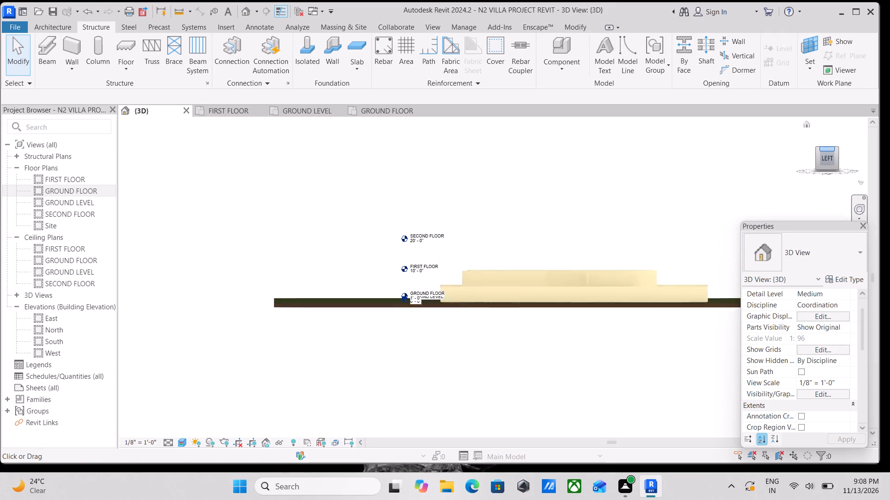
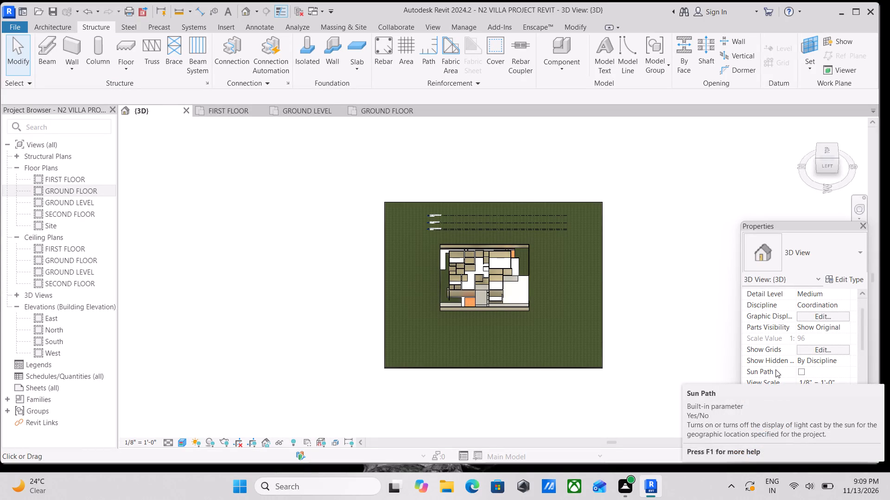
Examine the villa's floor finishes and site surfaces in the 3D view, first from the upper left side and from directly above.
{"action": "scroll", "coordinate": [777, 331], "scroll_direction": "down", "scroll_amount": 3}
{"action": "scroll", "coordinate": [757, 329], "scroll_direction": "up", "scroll_amount": 3}
{"action": "scroll", "coordinate": [501, 258], "scroll_direction": "up", "scroll_amount": 10}
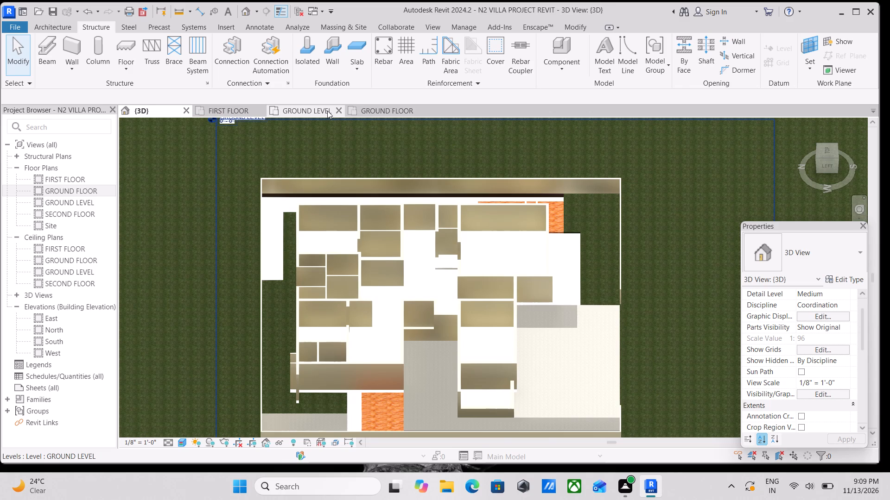
{"action": "scroll", "coordinate": [327, 111], "scroll_direction": "up", "scroll_amount": 3}
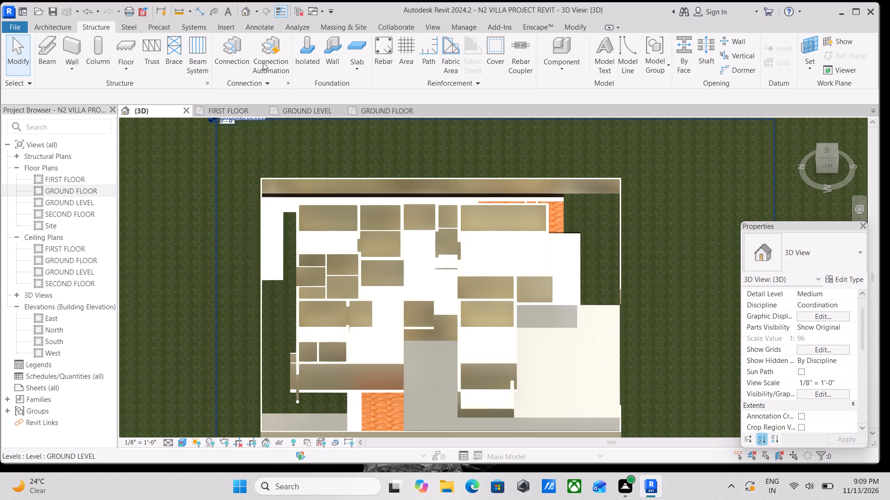
{"action": "scroll", "coordinate": [369, 187], "scroll_direction": "down", "scroll_amount": 3}
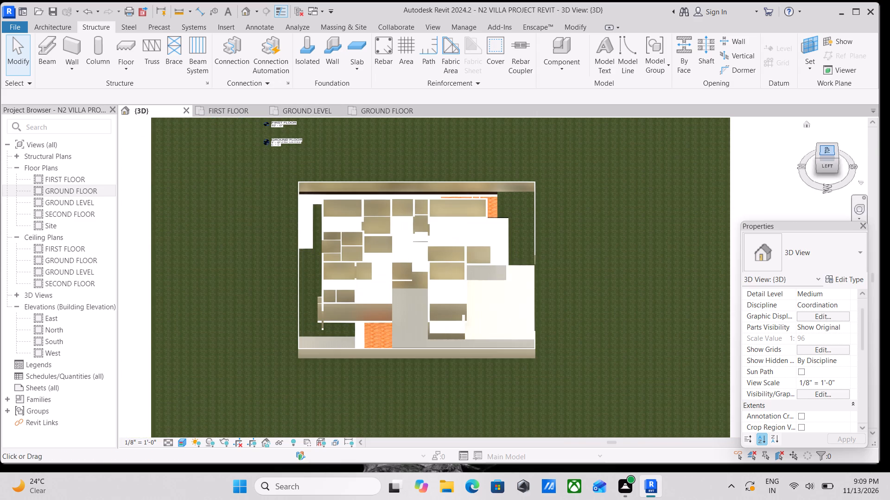
{"action": "left_click", "coordinate": [826, 150]}
{"action": "scroll", "coordinate": [428, 305], "scroll_direction": "up", "scroll_amount": 8}
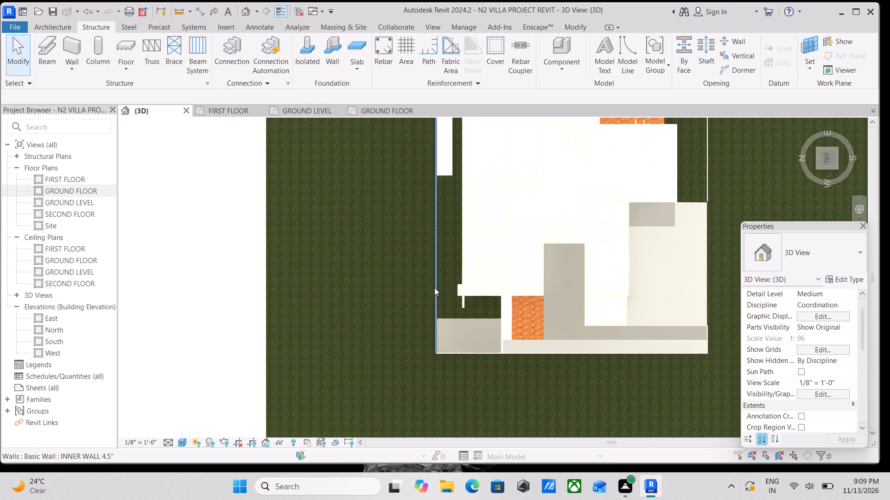
Compare the GROUND FLOOR and GROUND LEVEL floor plans and review the overall ground floor layout for uncovered areas.
{"action": "left_click", "coordinate": [382, 114]}
{"action": "scroll", "coordinate": [353, 279], "scroll_direction": "down", "scroll_amount": 4}
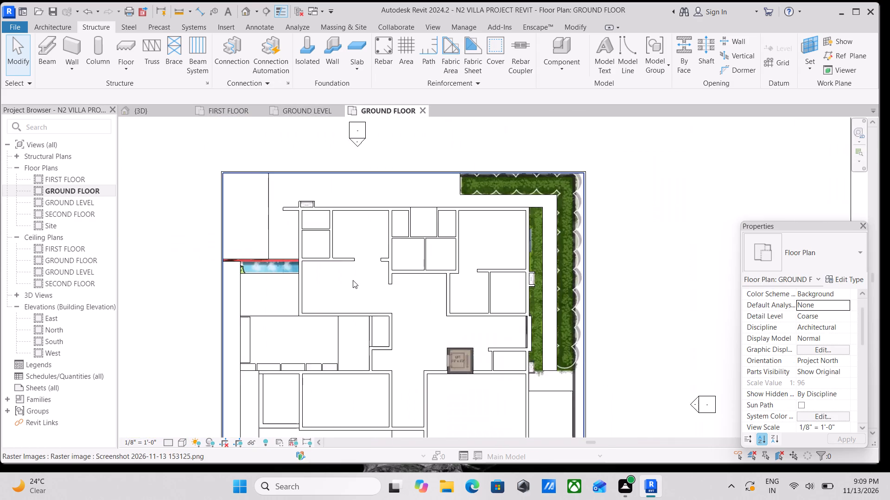
{"action": "scroll", "coordinate": [353, 280], "scroll_direction": "down", "scroll_amount": 5}
{"action": "left_click", "coordinate": [301, 114]}
{"action": "scroll", "coordinate": [363, 225], "scroll_direction": "down", "scroll_amount": 5}
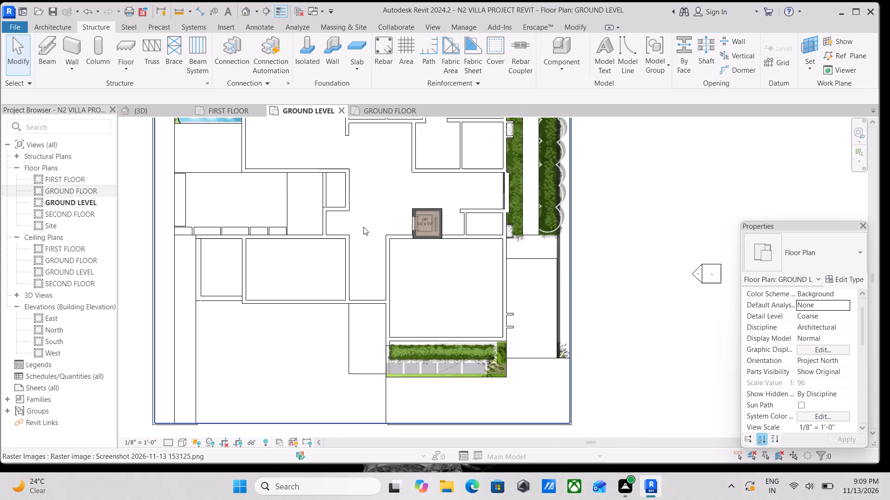
{"action": "scroll", "coordinate": [380, 225], "scroll_direction": "down", "scroll_amount": 4}
{"action": "left_click", "coordinate": [399, 112]}
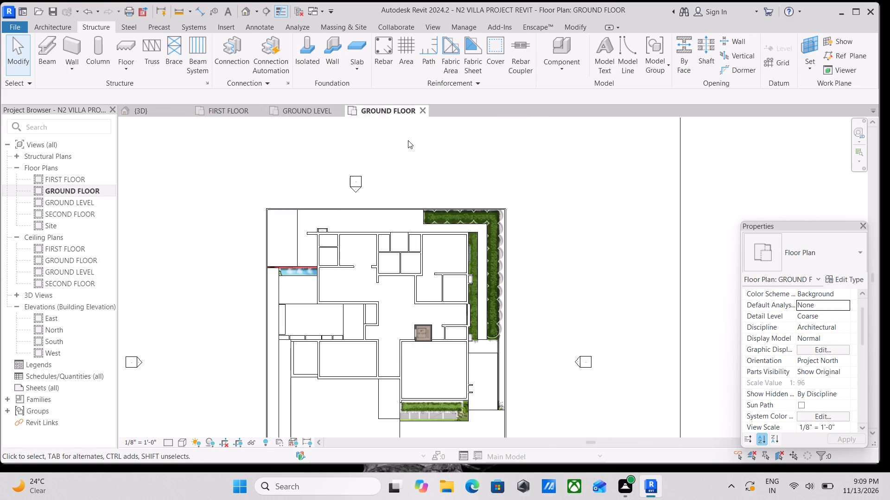
{"action": "scroll", "coordinate": [409, 158], "scroll_direction": "down", "scroll_amount": 7}
{"action": "scroll", "coordinate": [417, 245], "scroll_direction": "up", "scroll_amount": 11}
{"action": "scroll", "coordinate": [417, 245], "scroll_direction": "down", "scroll_amount": 1}
{"action": "middle_click_drag", "start_coordinate": [419, 246], "coordinate": [443, 262]}
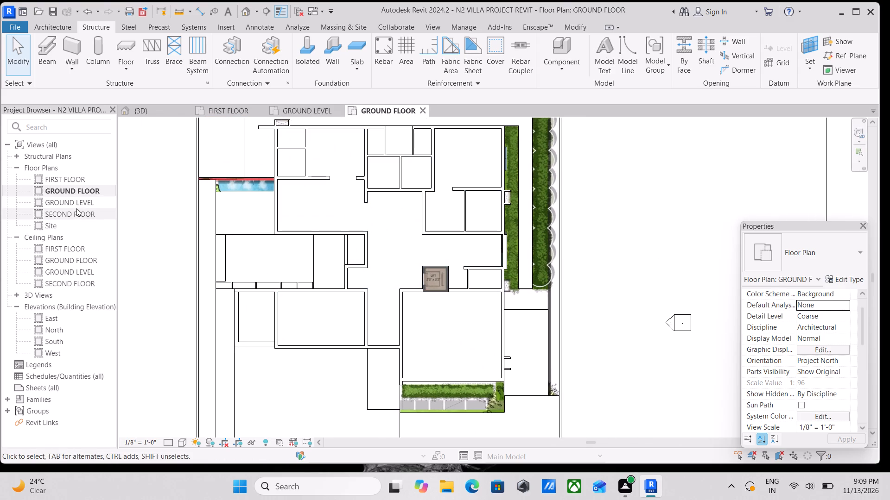
{"action": "left_click", "coordinate": [82, 178]}
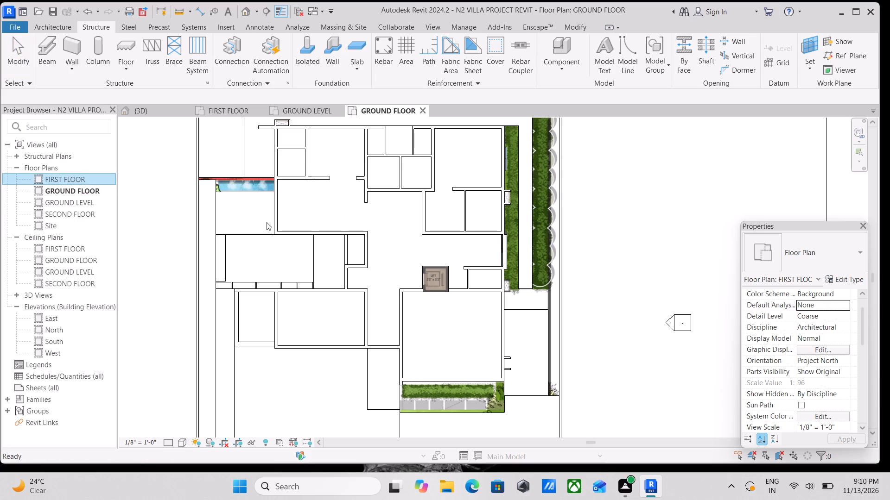
{"action": "scroll", "coordinate": [395, 231], "scroll_direction": "down", "scroll_amount": 2}
{"action": "scroll", "coordinate": [400, 247], "scroll_direction": "up", "scroll_amount": 2}
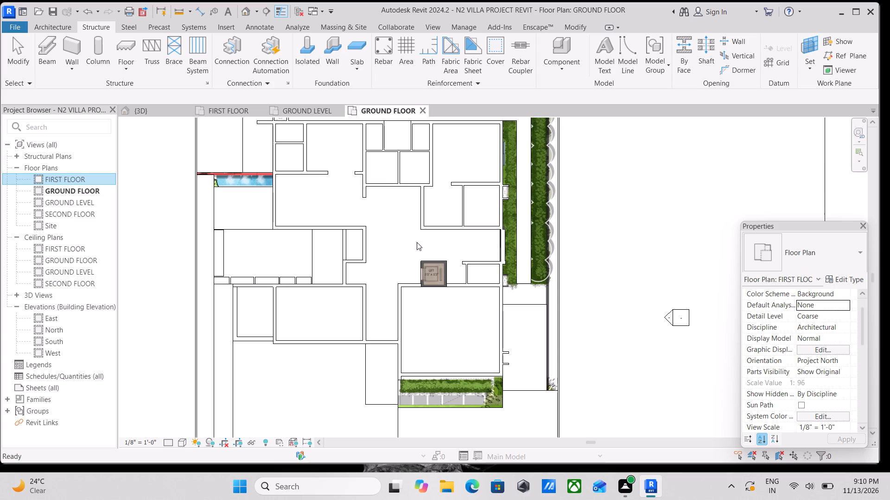
{"action": "scroll", "coordinate": [435, 237], "scroll_direction": "down", "scroll_amount": 3}
{"action": "scroll", "coordinate": [427, 273], "scroll_direction": "up", "scroll_amount": 4}
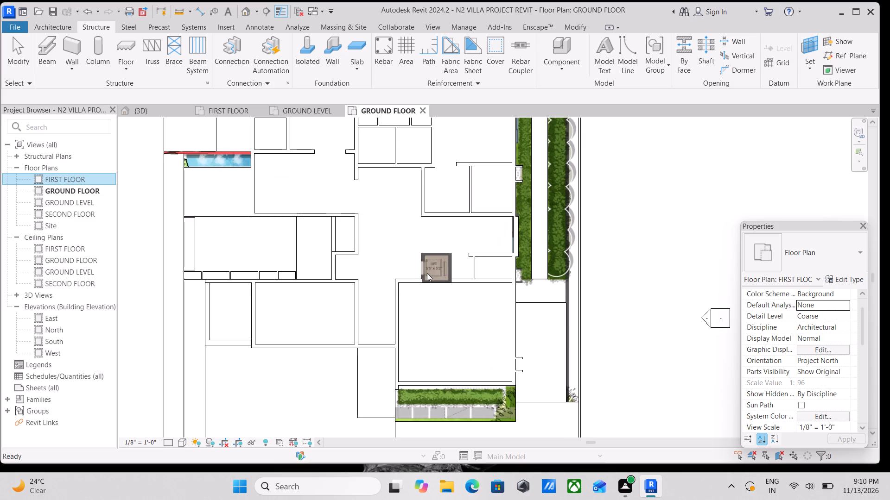
{"action": "scroll", "coordinate": [427, 273], "scroll_direction": "down", "scroll_amount": 4}
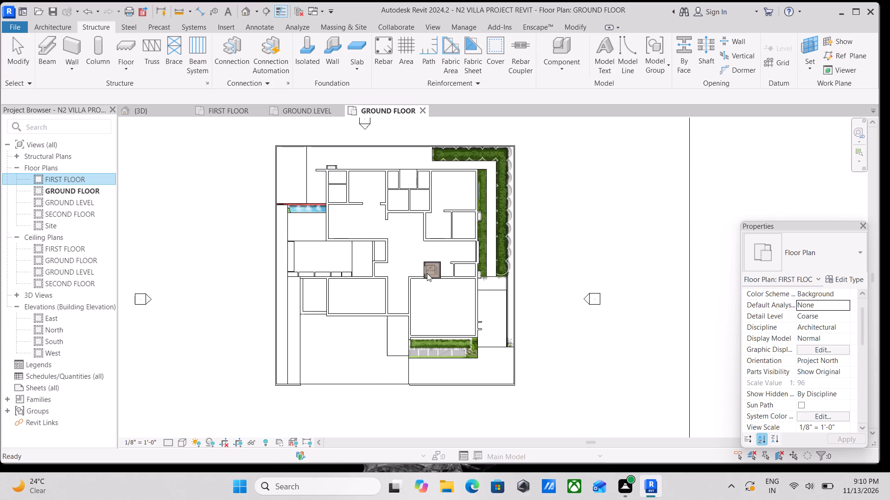
{"action": "scroll", "coordinate": [427, 273], "scroll_direction": "down", "scroll_amount": 2}
Examine the planted strip with paving below the large room at the south end of the GROUND FLOOR plan.
{"action": "scroll", "coordinate": [487, 299], "scroll_direction": "up", "scroll_amount": 3}
{"action": "scroll", "coordinate": [464, 348], "scroll_direction": "up", "scroll_amount": 3}
{"action": "scroll", "coordinate": [423, 323], "scroll_direction": "up", "scroll_amount": 5}
{"action": "scroll", "coordinate": [286, 325], "scroll_direction": "up", "scroll_amount": 4}
{"action": "middle_click_drag", "start_coordinate": [229, 326], "coordinate": [286, 374]}
{"action": "scroll", "coordinate": [286, 374], "scroll_direction": "up", "scroll_amount": 1}
{"action": "scroll", "coordinate": [297, 300], "scroll_direction": "down", "scroll_amount": 3}
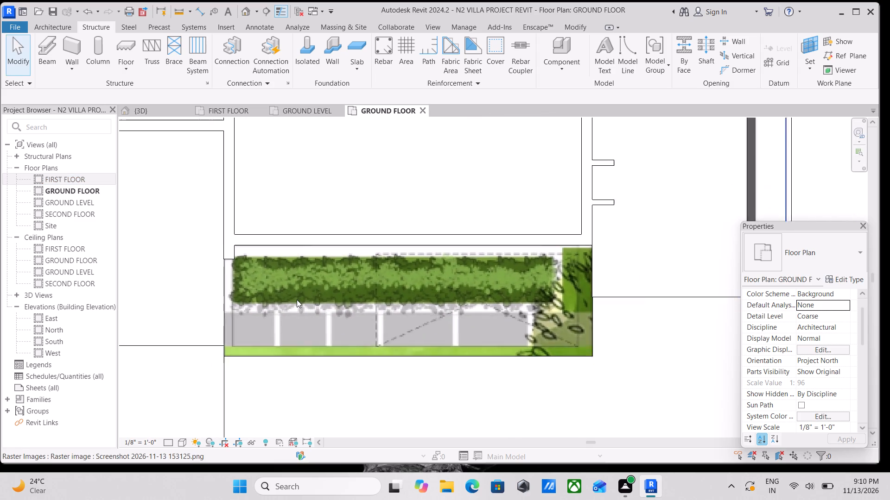
{"action": "scroll", "coordinate": [297, 300], "scroll_direction": "down", "scroll_amount": 4}
{"action": "middle_click_drag", "start_coordinate": [302, 277], "coordinate": [418, 388]}
{"action": "scroll", "coordinate": [418, 388], "scroll_direction": "up", "scroll_amount": 1}
{"action": "scroll", "coordinate": [388, 263], "scroll_direction": "down", "scroll_amount": 3}
{"action": "middle_click_drag", "start_coordinate": [388, 263], "coordinate": [462, 394]}
{"action": "scroll", "coordinate": [394, 233], "scroll_direction": "up", "scroll_amount": 4}
{"action": "scroll", "coordinate": [394, 233], "scroll_direction": "down", "scroll_amount": 7}
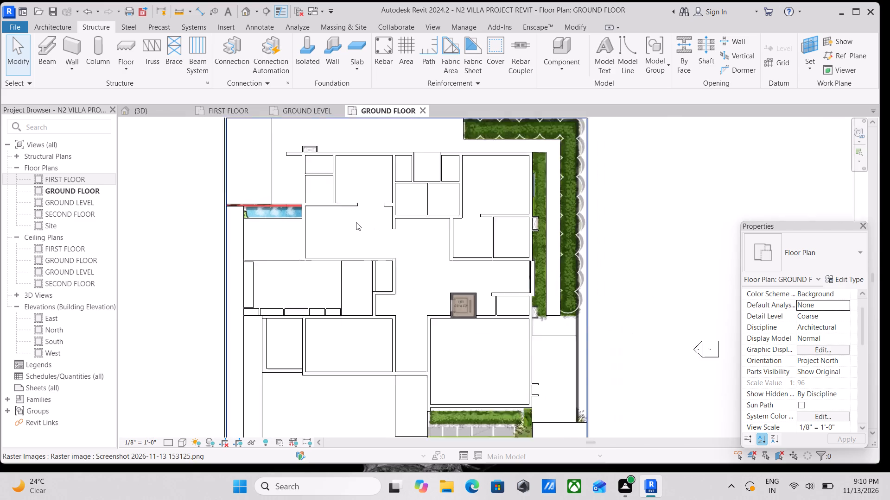
Inspect the north-west part of the GROUND FLOOR plan, including the SITE FLOORING 6" area and the small shaft on the north wall.
{"action": "middle_click_drag", "start_coordinate": [356, 222], "coordinate": [418, 347]}
{"action": "scroll", "coordinate": [334, 257], "scroll_direction": "up", "scroll_amount": 1}
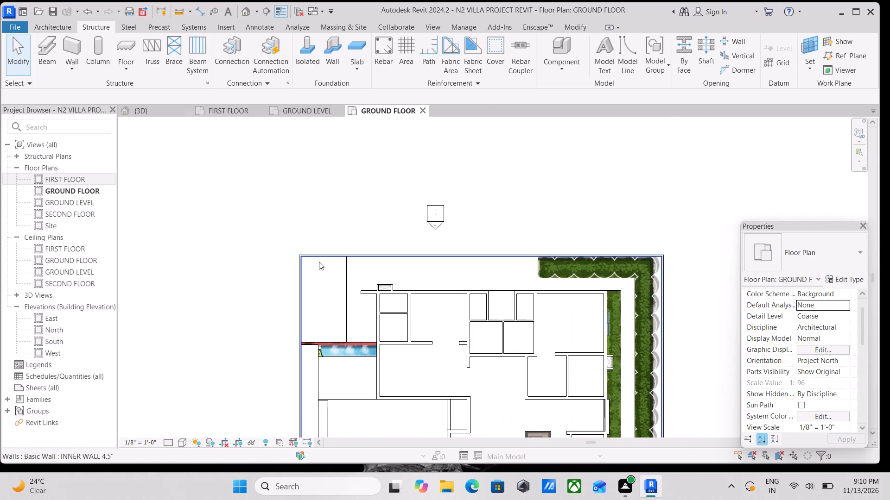
{"action": "scroll", "coordinate": [312, 264], "scroll_direction": "up", "scroll_amount": 3}
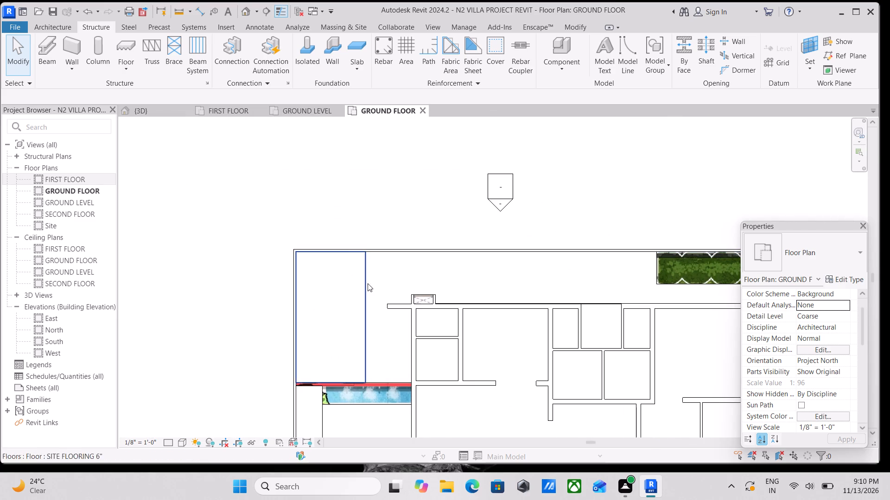
{"action": "scroll", "coordinate": [458, 292], "scroll_direction": "up", "scroll_amount": 2}
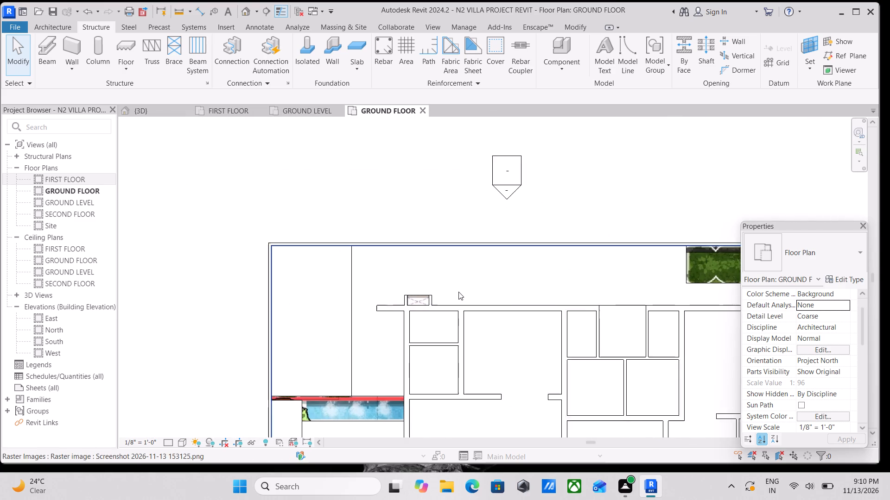
{"action": "scroll", "coordinate": [458, 292], "scroll_direction": "up", "scroll_amount": 2}
{"action": "scroll", "coordinate": [410, 303], "scroll_direction": "up", "scroll_amount": 6}
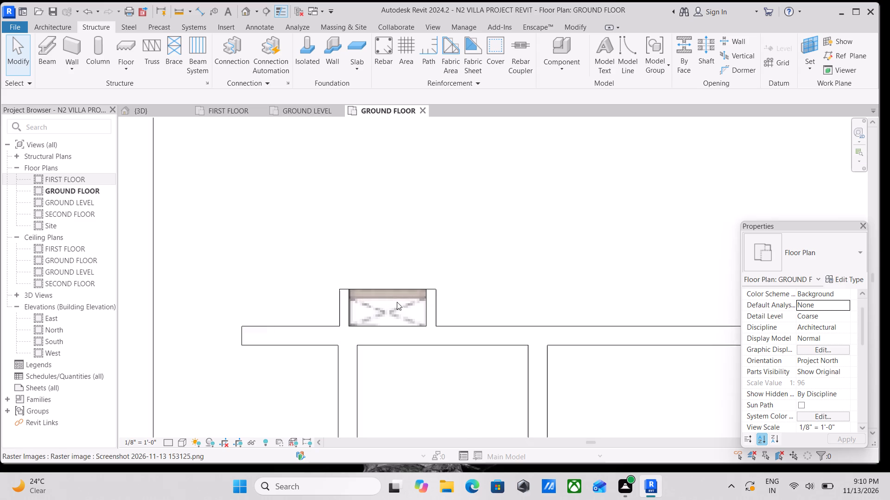
{"action": "scroll", "coordinate": [397, 302], "scroll_direction": "up", "scroll_amount": 1}
{"action": "scroll", "coordinate": [355, 266], "scroll_direction": "up", "scroll_amount": 3}
{"action": "scroll", "coordinate": [404, 315], "scroll_direction": "up", "scroll_amount": 4}
{"action": "scroll", "coordinate": [496, 306], "scroll_direction": "down", "scroll_amount": 5}
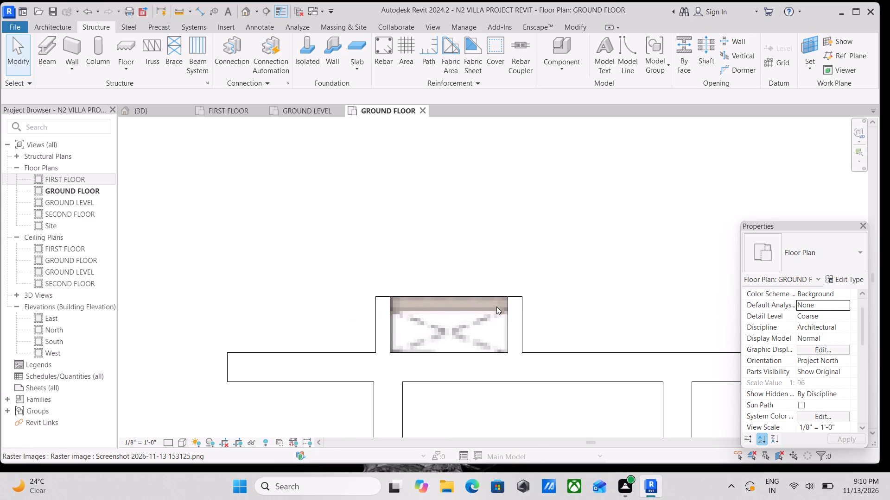
{"action": "scroll", "coordinate": [571, 289], "scroll_direction": "down", "scroll_amount": 15}
Examine the GRASSING 6" floor and the hedge strips along the north and east sides of the villa.
{"action": "middle_click_drag", "start_coordinate": [585, 272], "coordinate": [334, 237]}
{"action": "scroll", "coordinate": [475, 260], "scroll_direction": "down", "scroll_amount": 1}
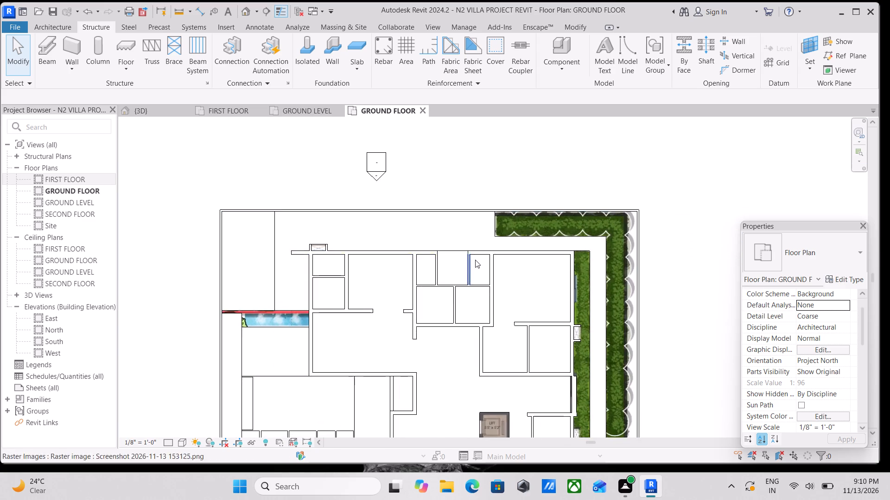
{"action": "scroll", "coordinate": [475, 260], "scroll_direction": "down", "scroll_amount": 3}
{"action": "middle_click_drag", "start_coordinate": [469, 256], "coordinate": [440, 223]}
{"action": "scroll", "coordinate": [437, 271], "scroll_direction": "up", "scroll_amount": 3}
{"action": "scroll", "coordinate": [544, 230], "scroll_direction": "up", "scroll_amount": 3}
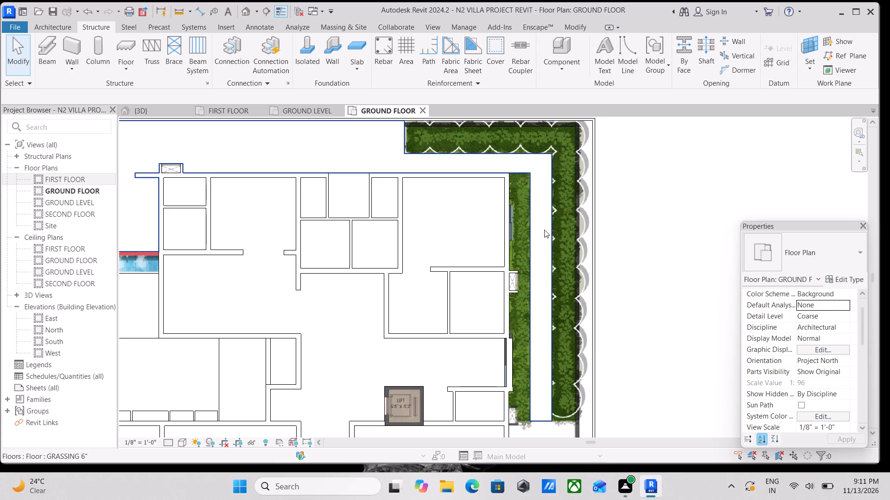
{"action": "scroll", "coordinate": [544, 230], "scroll_direction": "up", "scroll_amount": 3}
{"action": "scroll", "coordinate": [544, 230], "scroll_direction": "down", "scroll_amount": 2}
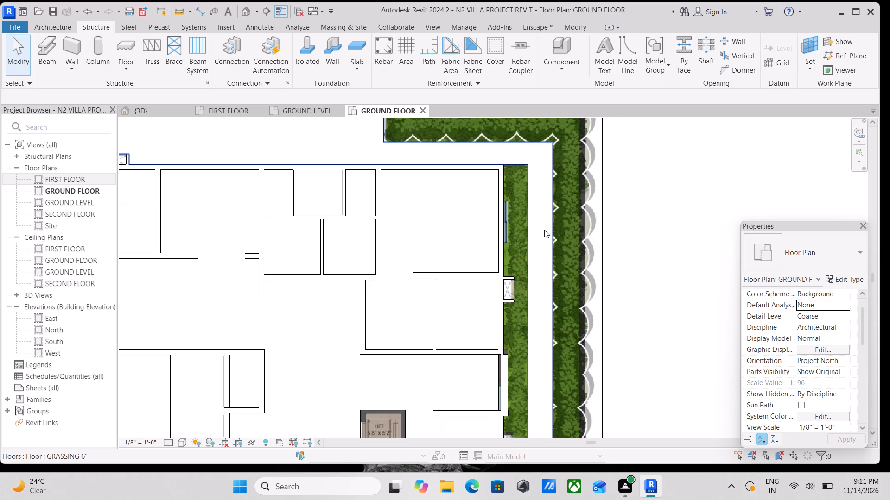
{"action": "scroll", "coordinate": [451, 195], "scroll_direction": "down", "scroll_amount": 3}
{"action": "scroll", "coordinate": [423, 248], "scroll_direction": "down", "scroll_amount": 3}
{"action": "scroll", "coordinate": [398, 333], "scroll_direction": "up", "scroll_amount": 6}
Review the plan around the lift, the large room below it and the southern planted strip.
{"action": "middle_click_drag", "start_coordinate": [404, 354], "coordinate": [432, 224]}
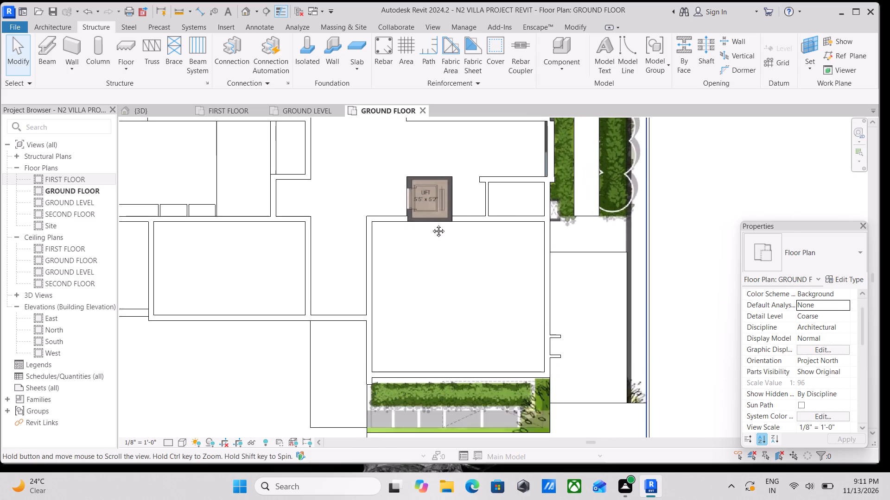
{"action": "middle_click_drag", "start_coordinate": [432, 224], "coordinate": [433, 219]}
{"action": "scroll", "coordinate": [446, 290], "scroll_direction": "down", "scroll_amount": 2}
{"action": "middle_click_drag", "start_coordinate": [436, 323], "coordinate": [523, 294]}
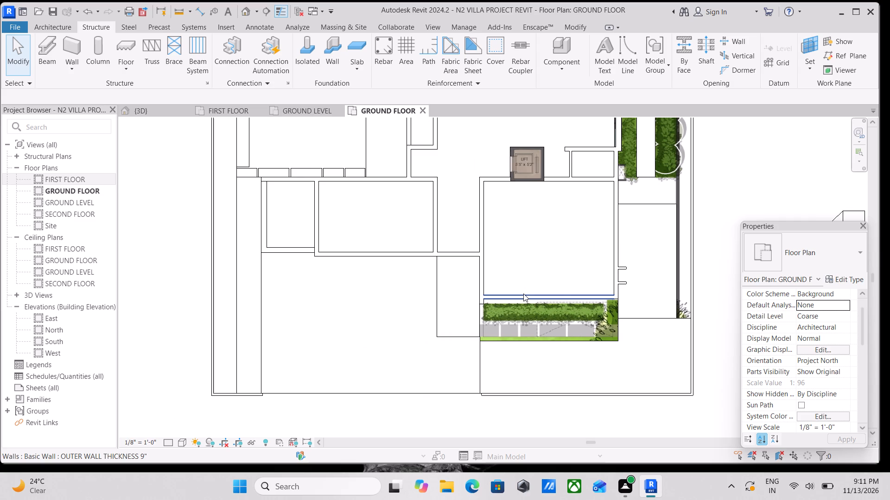
{"action": "scroll", "coordinate": [616, 289], "scroll_direction": "up", "scroll_amount": 3}
{"action": "scroll", "coordinate": [540, 205], "scroll_direction": "up", "scroll_amount": 2}
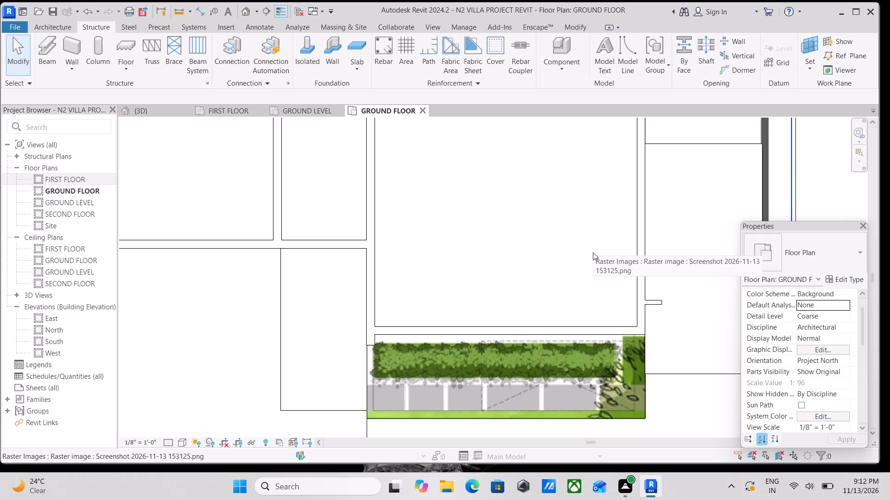
{"action": "scroll", "coordinate": [592, 251], "scroll_direction": "down", "scroll_amount": 4}
{"action": "scroll", "coordinate": [547, 233], "scroll_direction": "down", "scroll_amount": 3}
{"action": "middle_click_drag", "start_coordinate": [547, 233], "coordinate": [547, 241]}
{"action": "scroll", "coordinate": [547, 241], "scroll_direction": "up", "scroll_amount": 1}
{"action": "scroll", "coordinate": [543, 215], "scroll_direction": "down", "scroll_amount": 2}
{"action": "middle_click_drag", "start_coordinate": [543, 215], "coordinate": [559, 338]}
{"action": "scroll", "coordinate": [559, 338], "scroll_direction": "up", "scroll_amount": 1}
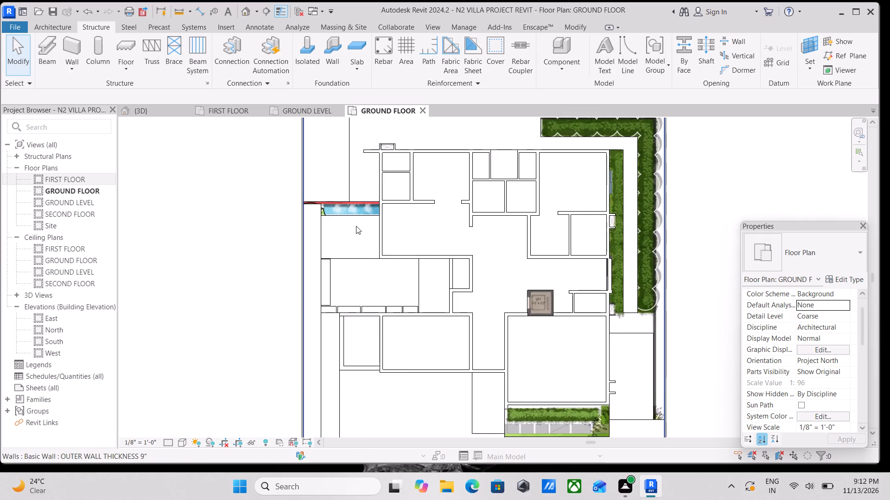
Inspect the uncovered water strip on the west side and its edges against the fine aggregate flooring and adjoining floors.
{"action": "scroll", "coordinate": [354, 226], "scroll_direction": "up", "scroll_amount": 4}
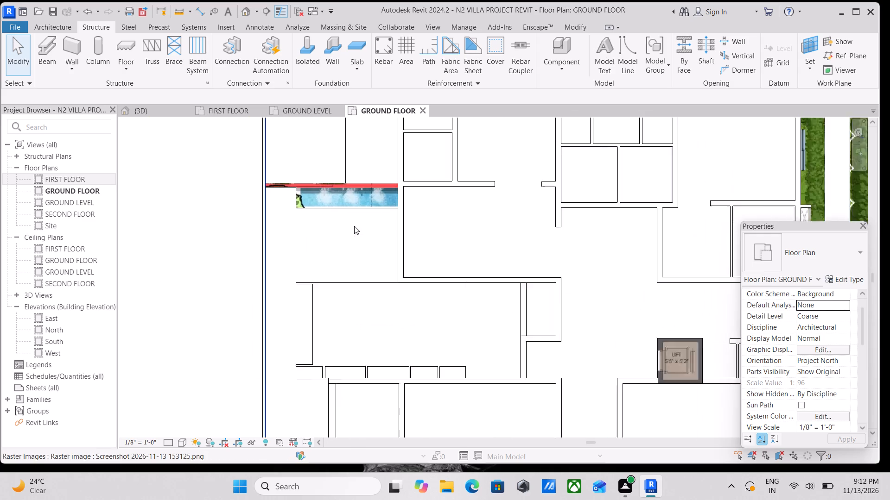
{"action": "scroll", "coordinate": [354, 226], "scroll_direction": "up", "scroll_amount": 2}
{"action": "scroll", "coordinate": [322, 186], "scroll_direction": "up", "scroll_amount": 3}
{"action": "middle_click_drag", "start_coordinate": [251, 187], "coordinate": [351, 293]}
{"action": "scroll", "coordinate": [261, 195], "scroll_direction": "up", "scroll_amount": 1}
{"action": "scroll", "coordinate": [351, 293], "scroll_direction": "up", "scroll_amount": 1}
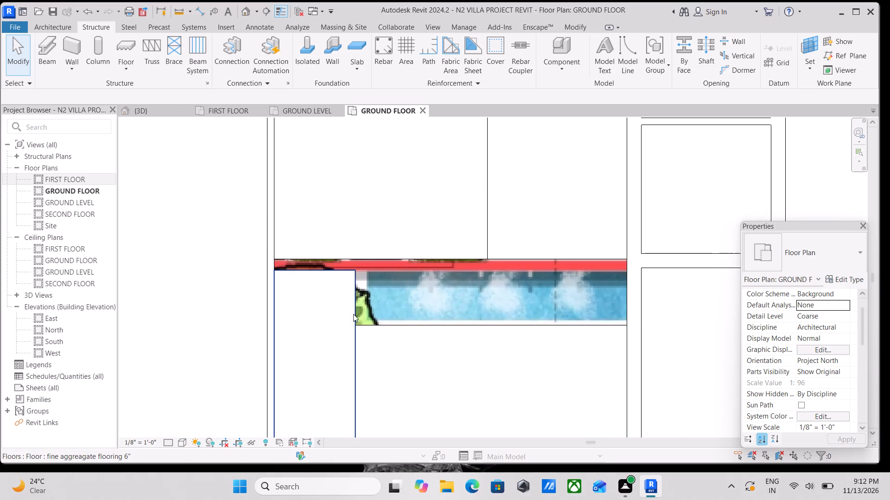
{"action": "scroll", "coordinate": [353, 314], "scroll_direction": "up", "scroll_amount": 2}
{"action": "scroll", "coordinate": [339, 252], "scroll_direction": "up", "scroll_amount": 7}
{"action": "scroll", "coordinate": [395, 271], "scroll_direction": "up", "scroll_amount": 3}
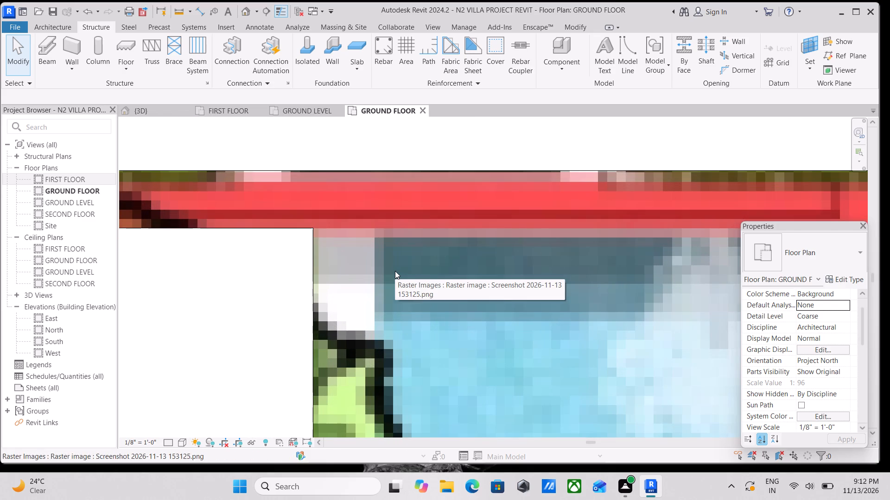
{"action": "scroll", "coordinate": [361, 254], "scroll_direction": "down", "scroll_amount": 4}
{"action": "scroll", "coordinate": [415, 259], "scroll_direction": "down", "scroll_amount": 10}
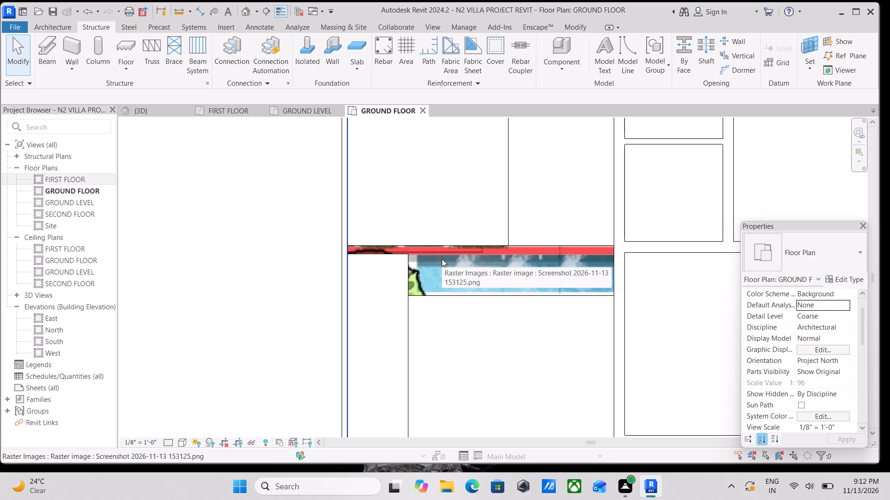
{"action": "scroll", "coordinate": [498, 258], "scroll_direction": "up", "scroll_amount": 7}
{"action": "scroll", "coordinate": [298, 269], "scroll_direction": "up", "scroll_amount": 3}
{"action": "scroll", "coordinate": [417, 249], "scroll_direction": "down", "scroll_amount": 4}
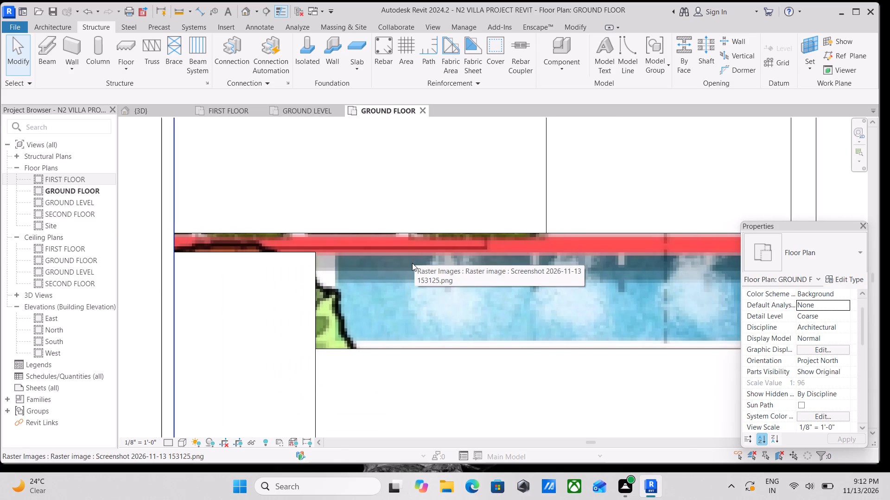
{"action": "scroll", "coordinate": [460, 269], "scroll_direction": "down", "scroll_amount": 2}
{"action": "middle_click_drag", "start_coordinate": [507, 277], "coordinate": [409, 261]}
{"action": "scroll", "coordinate": [566, 274], "scroll_direction": "down", "scroll_amount": 3}
{"action": "middle_click_drag", "start_coordinate": [565, 274], "coordinate": [556, 275]}
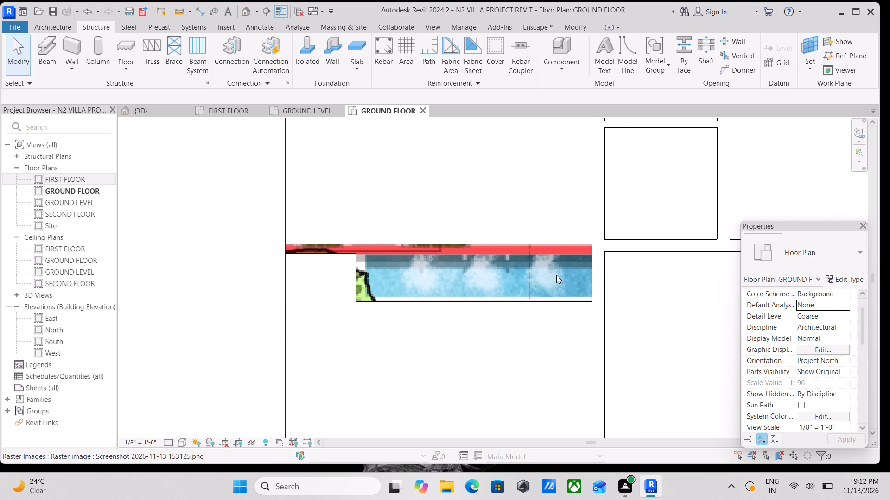
{"action": "scroll", "coordinate": [493, 273], "scroll_direction": "up", "scroll_amount": 3}
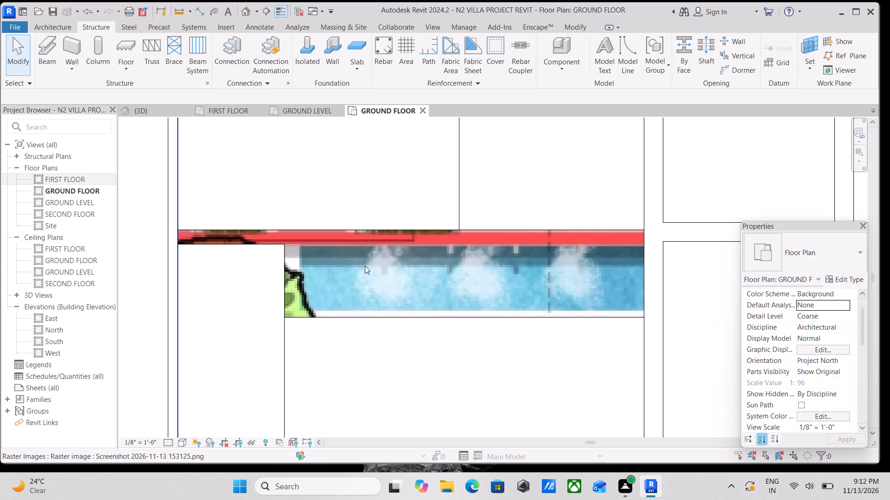
{"action": "scroll", "coordinate": [357, 265], "scroll_direction": "up", "scroll_amount": 4}
{"action": "scroll", "coordinate": [256, 260], "scroll_direction": "up", "scroll_amount": 5}
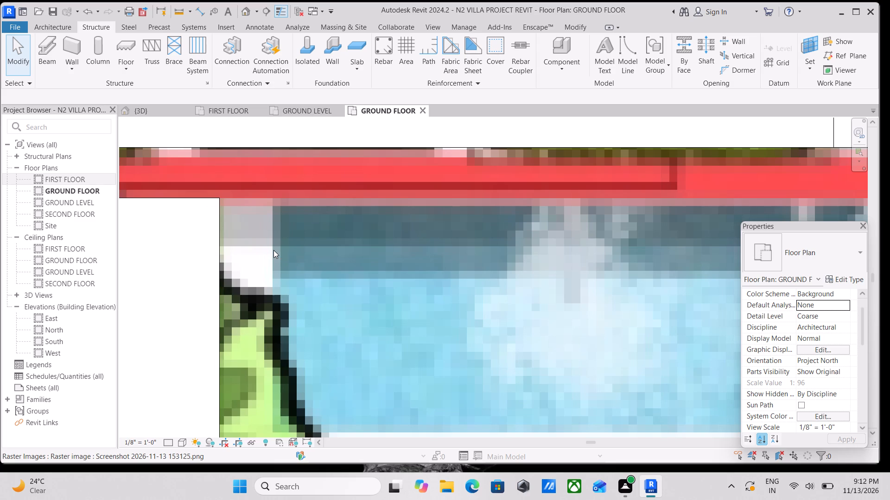
Open the FIRST FLOOR floor plan view.
{"action": "scroll", "coordinate": [293, 238], "scroll_direction": "down", "scroll_amount": 7}
{"action": "scroll", "coordinate": [471, 273], "scroll_direction": "down", "scroll_amount": 14}
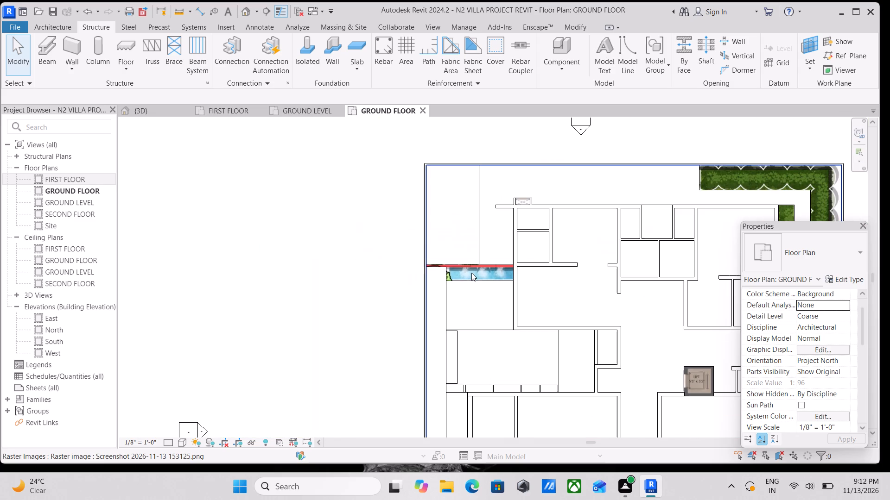
{"action": "double_click", "coordinate": [218, 112]}
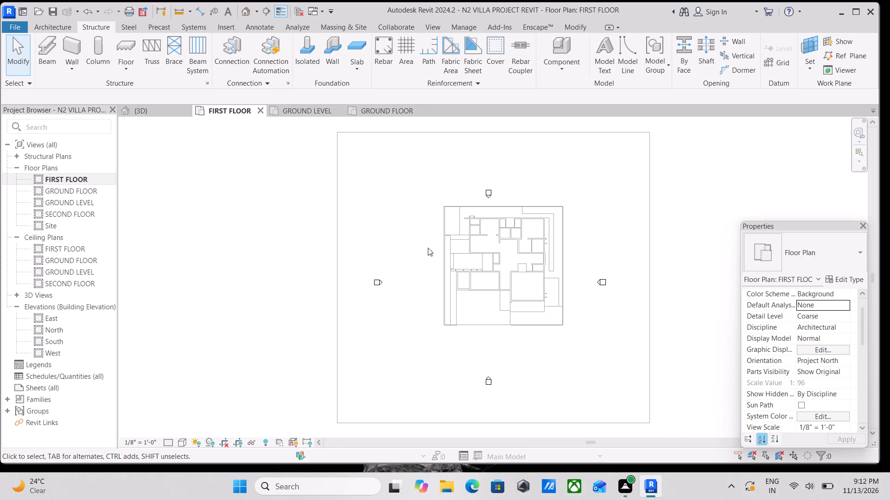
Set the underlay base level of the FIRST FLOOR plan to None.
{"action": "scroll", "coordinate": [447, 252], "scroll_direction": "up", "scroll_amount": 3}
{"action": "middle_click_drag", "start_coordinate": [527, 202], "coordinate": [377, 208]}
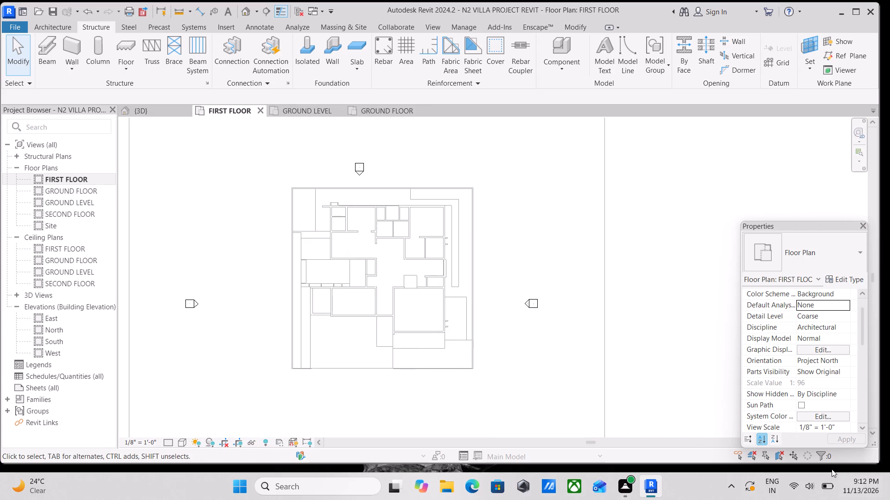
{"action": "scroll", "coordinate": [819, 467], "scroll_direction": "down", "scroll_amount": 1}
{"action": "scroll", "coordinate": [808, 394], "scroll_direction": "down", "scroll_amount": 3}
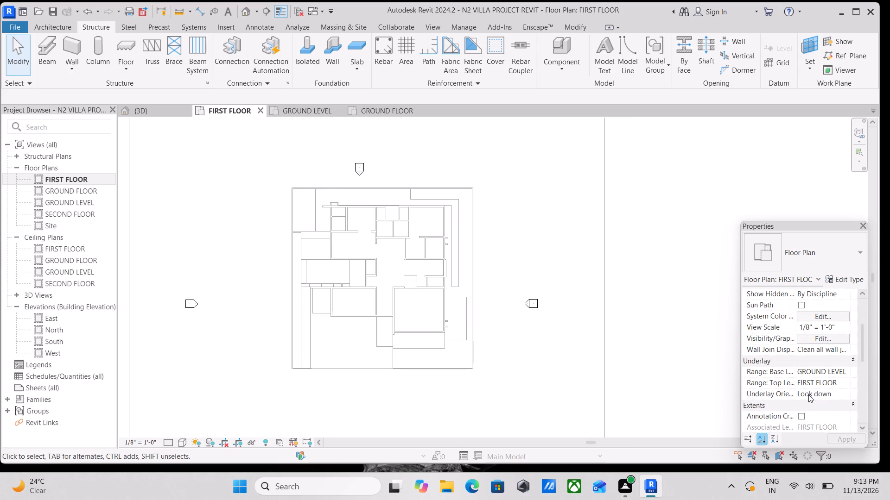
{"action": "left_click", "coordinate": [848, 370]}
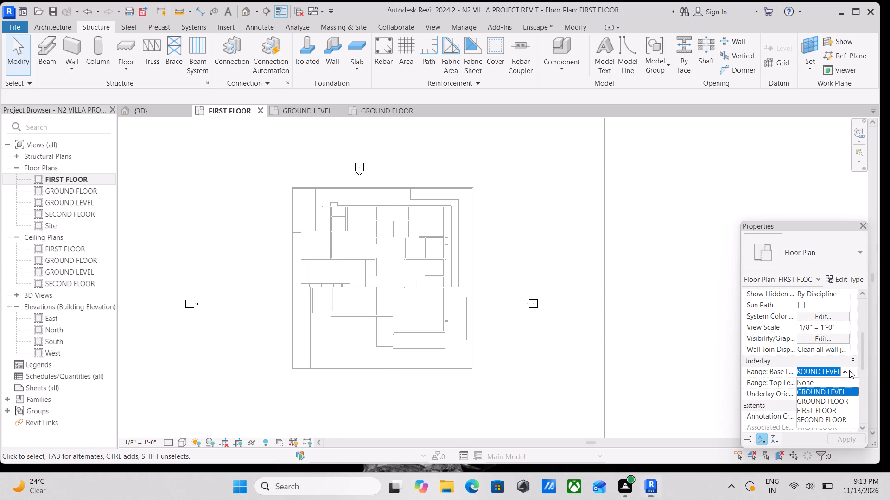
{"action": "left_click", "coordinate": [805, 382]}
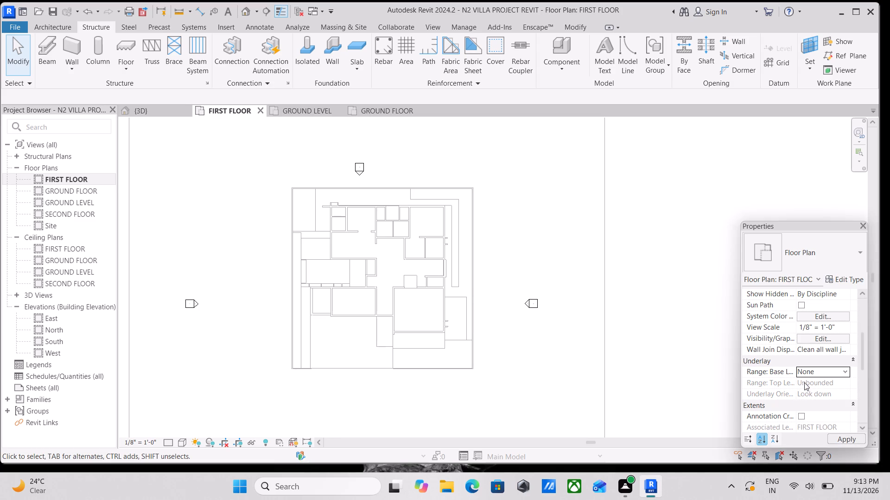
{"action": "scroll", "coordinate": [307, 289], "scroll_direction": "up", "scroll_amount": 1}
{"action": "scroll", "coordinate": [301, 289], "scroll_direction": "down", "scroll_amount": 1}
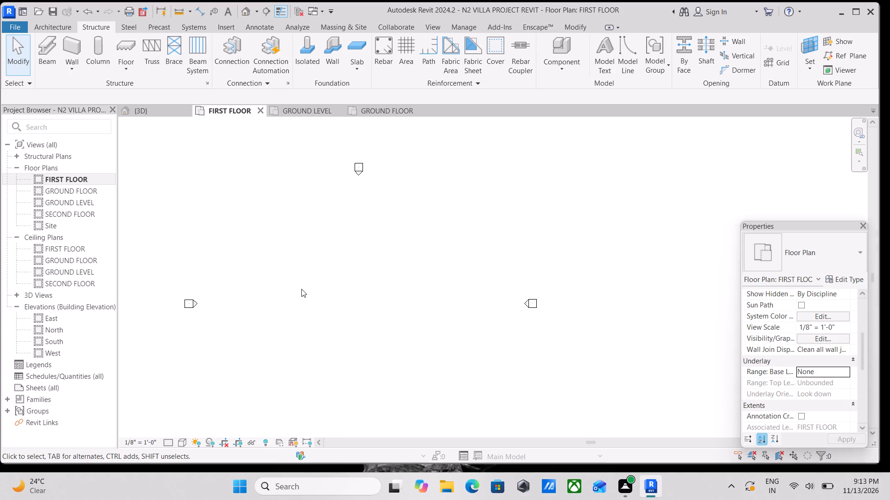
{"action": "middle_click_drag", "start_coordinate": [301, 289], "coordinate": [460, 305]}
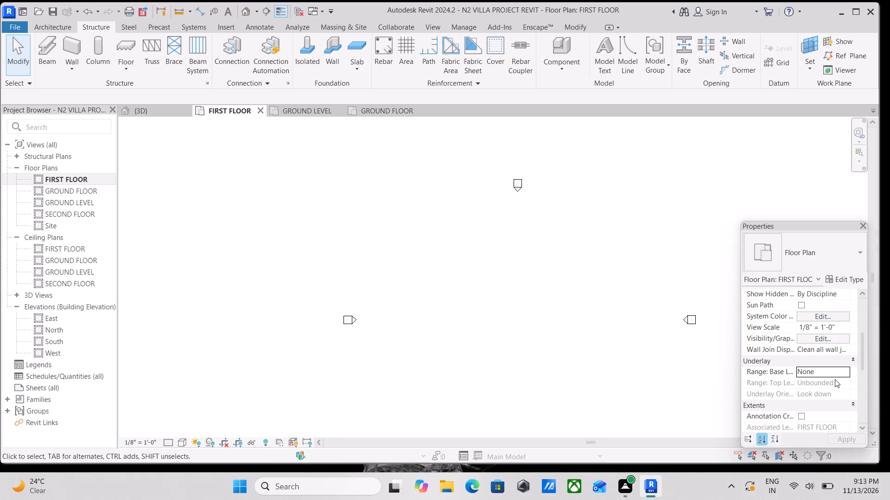
Set the underlay base level of the FIRST FLOOR plan to GROUND LEVEL, with GROUND FLOOR as the top level.
{"action": "left_click", "coordinate": [836, 379]}
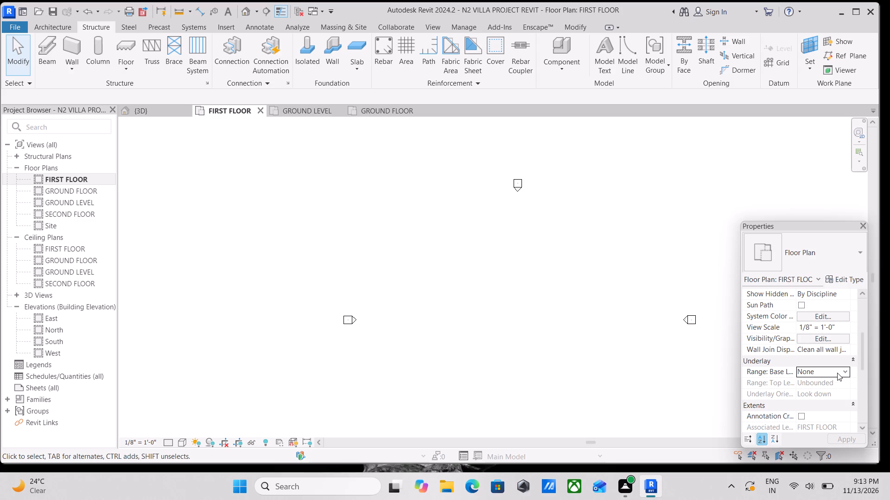
{"action": "left_click", "coordinate": [840, 373]}
{"action": "left_click", "coordinate": [843, 373]}
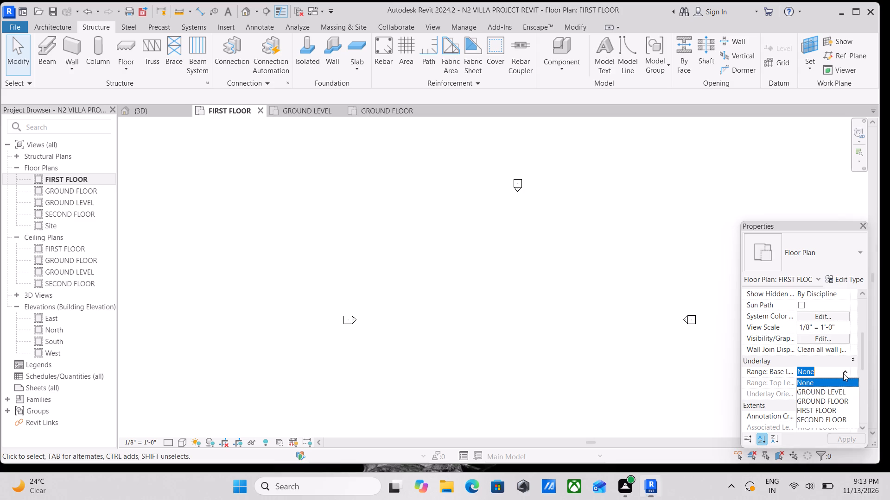
{"action": "left_click", "coordinate": [836, 394]}
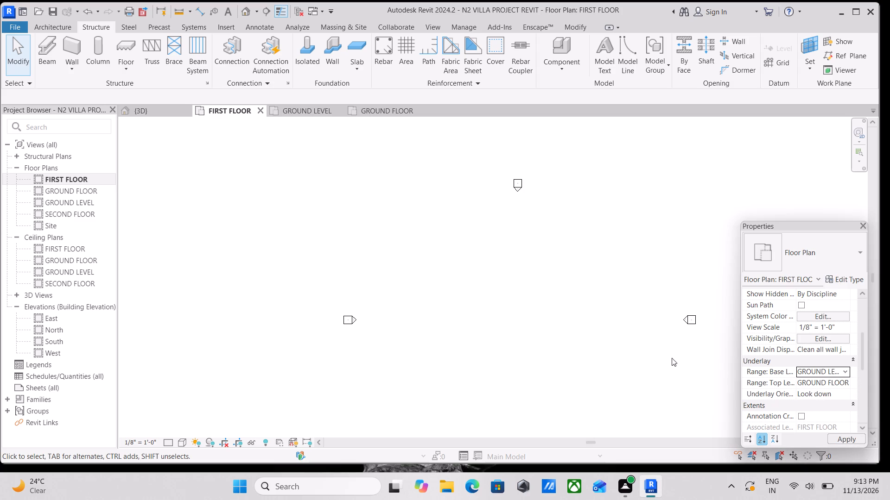
{"action": "scroll", "coordinate": [591, 328], "scroll_direction": "down", "scroll_amount": 1}
{"action": "scroll", "coordinate": [590, 333], "scroll_direction": "up", "scroll_amount": 2}
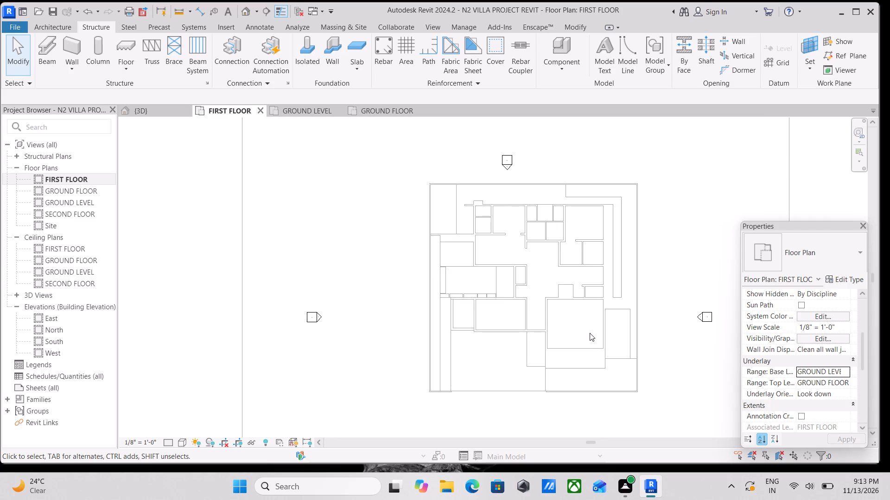
Examine the ground-floor walls and site outline shown as the underlay in the FIRST FLOOR plan.
{"action": "scroll", "coordinate": [570, 319], "scroll_direction": "up", "scroll_amount": 3}
{"action": "scroll", "coordinate": [569, 319], "scroll_direction": "down", "scroll_amount": 1}
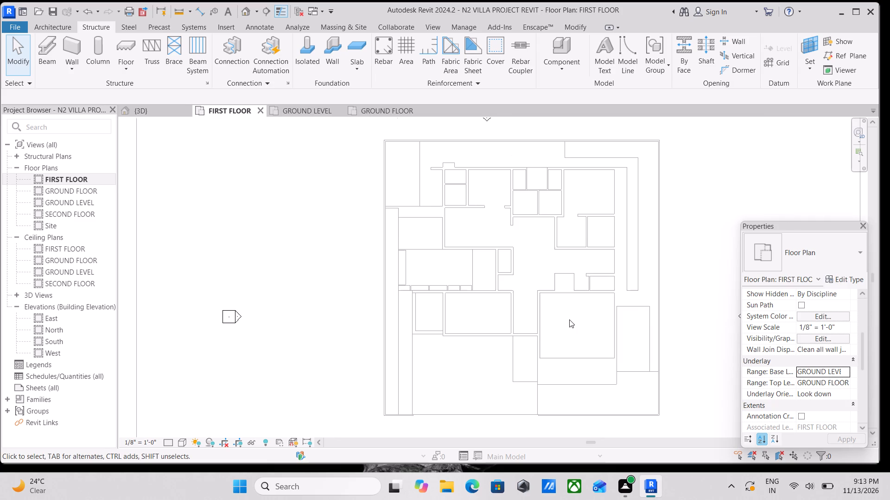
{"action": "middle_click_drag", "start_coordinate": [569, 319], "coordinate": [567, 329]}
{"action": "scroll", "coordinate": [522, 299], "scroll_direction": "down", "scroll_amount": 2}
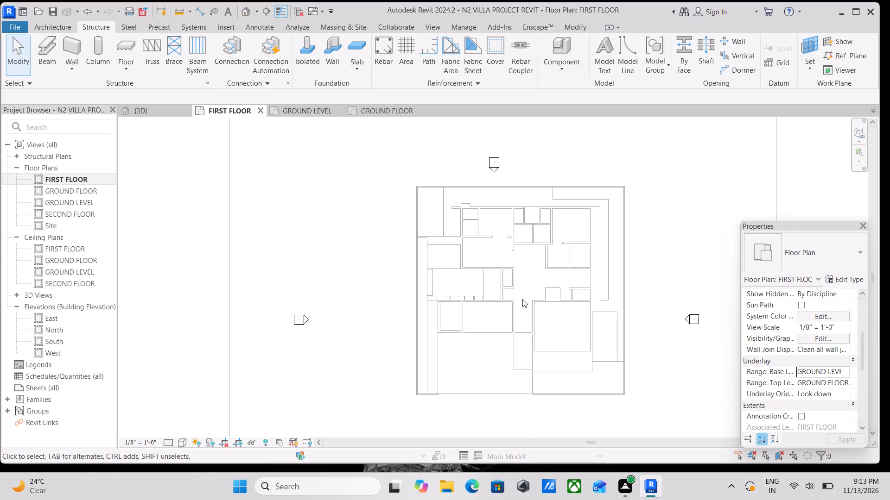
{"action": "scroll", "coordinate": [560, 319], "scroll_direction": "up", "scroll_amount": 1}
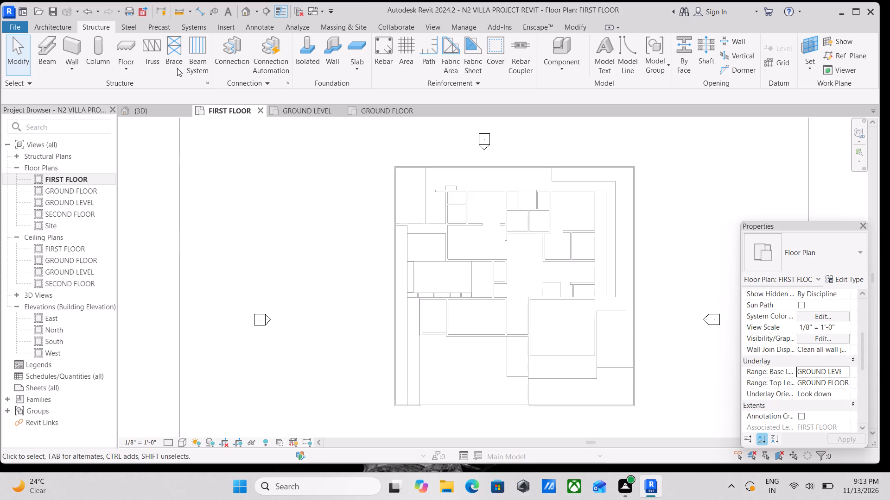
{"action": "left_click", "coordinate": [226, 26]}
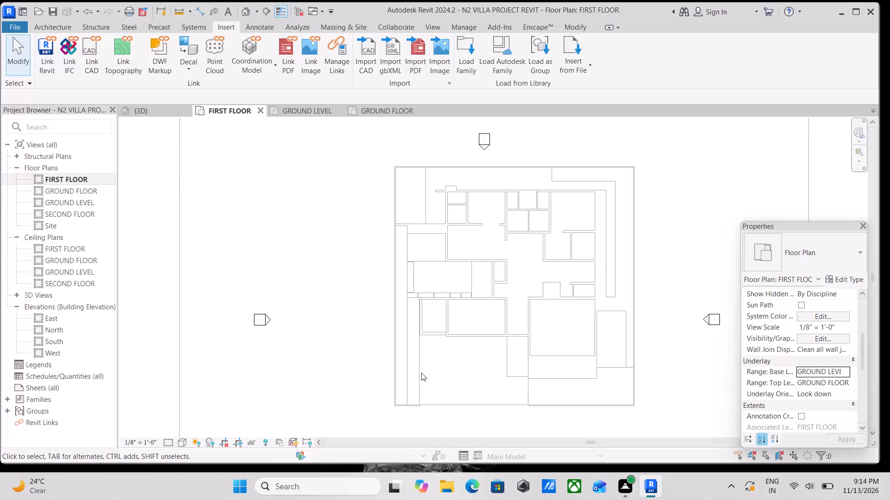
{"action": "scroll", "coordinate": [357, 373], "scroll_direction": "up", "scroll_amount": 1}
{"action": "scroll", "coordinate": [517, 246], "scroll_direction": "up", "scroll_amount": 3}
{"action": "scroll", "coordinate": [487, 287], "scroll_direction": "down", "scroll_amount": 2}
{"action": "scroll", "coordinate": [485, 291], "scroll_direction": "up", "scroll_amount": 4}
{"action": "middle_click_drag", "start_coordinate": [500, 282], "coordinate": [395, 319]}
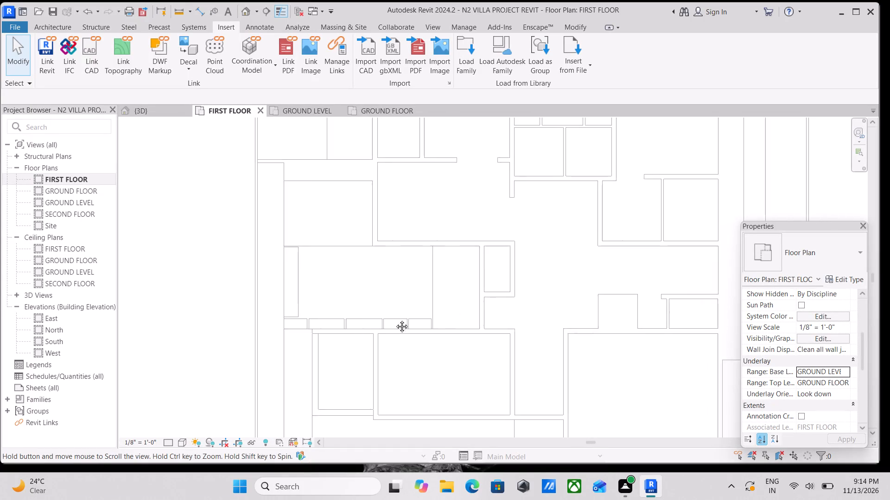
{"action": "middle_click_drag", "start_coordinate": [395, 319], "coordinate": [322, 345]}
{"action": "scroll", "coordinate": [325, 345], "scroll_direction": "down", "scroll_amount": 3}
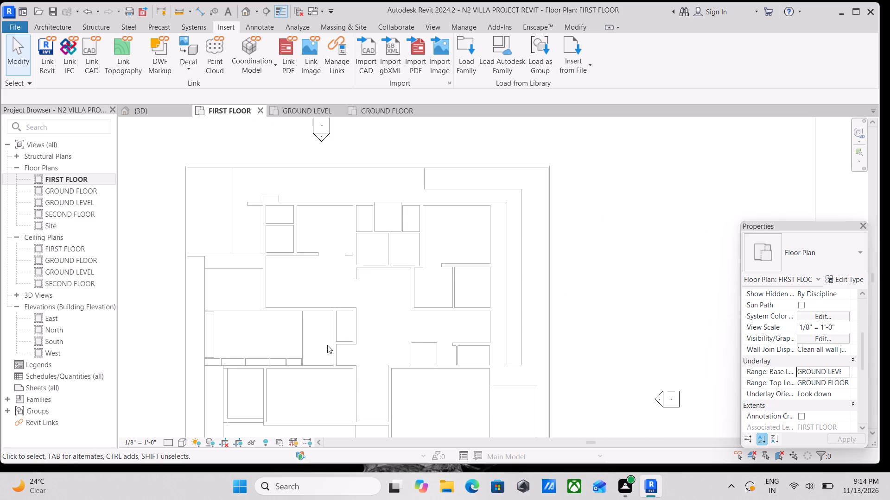
{"action": "scroll", "coordinate": [348, 314], "scroll_direction": "up", "scroll_amount": 2}
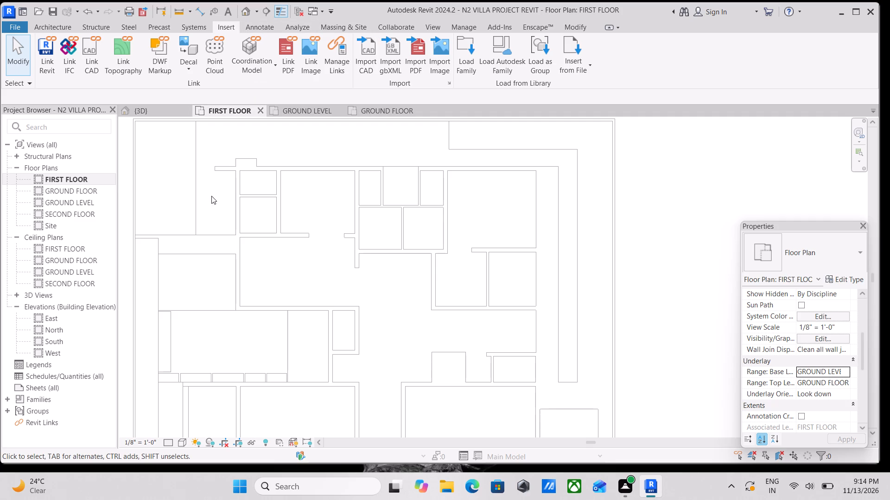
{"action": "scroll", "coordinate": [281, 231], "scroll_direction": "up", "scroll_amount": 2}
{"action": "scroll", "coordinate": [323, 246], "scroll_direction": "down", "scroll_amount": 5}
{"action": "scroll", "coordinate": [403, 296], "scroll_direction": "down", "scroll_amount": 3}
{"action": "middle_click_drag", "start_coordinate": [403, 296], "coordinate": [416, 324]}
{"action": "scroll", "coordinate": [416, 324], "scroll_direction": "up", "scroll_amount": 3}
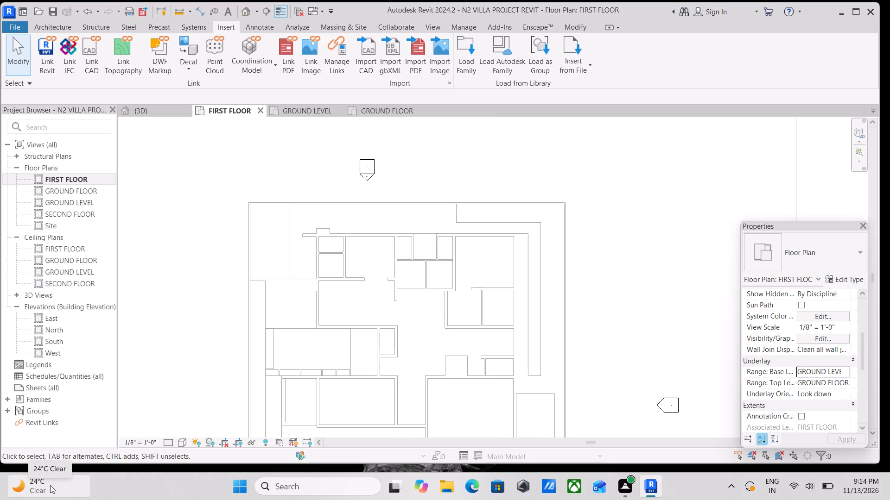
{"action": "scroll", "coordinate": [57, 493], "scroll_direction": "up", "scroll_amount": 2}
{"action": "scroll", "coordinate": [371, 325], "scroll_direction": "up", "scroll_amount": 3}
{"action": "scroll", "coordinate": [445, 290], "scroll_direction": "down", "scroll_amount": 2}
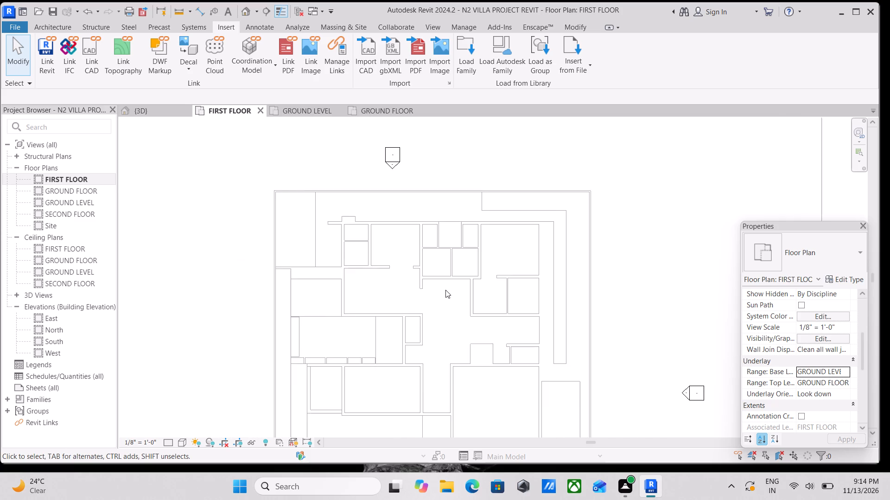
{"action": "scroll", "coordinate": [445, 290], "scroll_direction": "down", "scroll_amount": 2}
{"action": "middle_click_drag", "start_coordinate": [445, 290], "coordinate": [451, 309]}
{"action": "scroll", "coordinate": [451, 309], "scroll_direction": "up", "scroll_amount": 1}
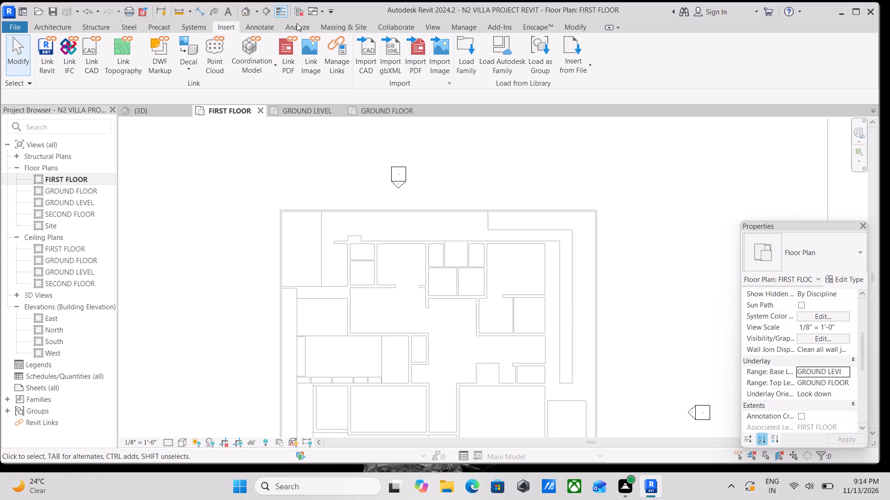
Import the image Screenshot 2026-11-13 153154.png from the Desktop and place it over the ground-floor underlay in the FIRST FLOOR plan.
{"action": "left_click", "coordinate": [442, 58]}
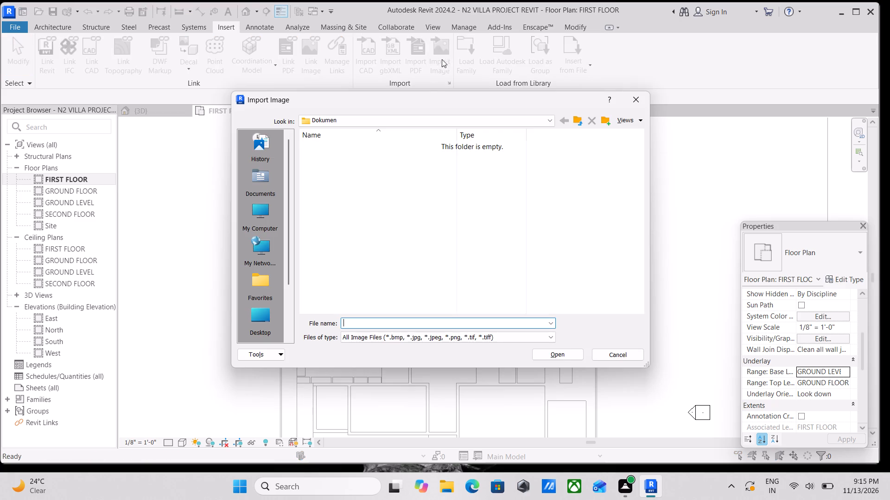
{"action": "scroll", "coordinate": [262, 221], "scroll_direction": "up", "scroll_amount": 1}
{"action": "scroll", "coordinate": [268, 270], "scroll_direction": "down", "scroll_amount": 2}
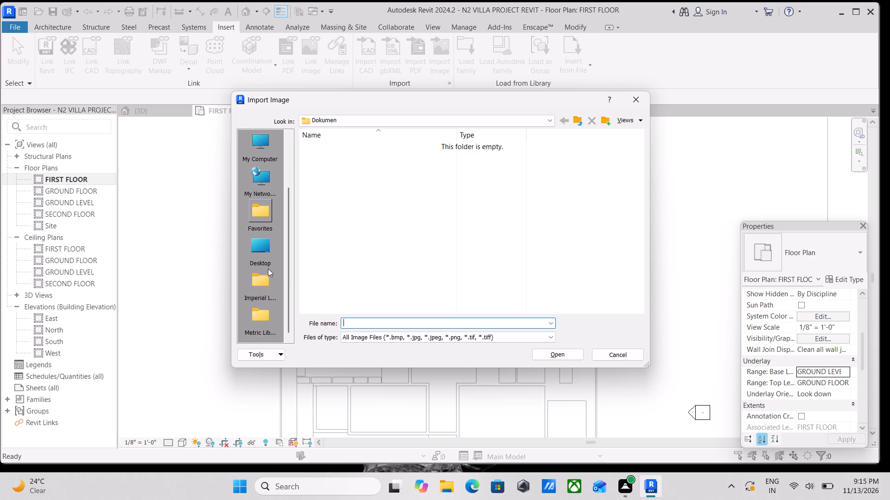
{"action": "double_click", "coordinate": [261, 250]}
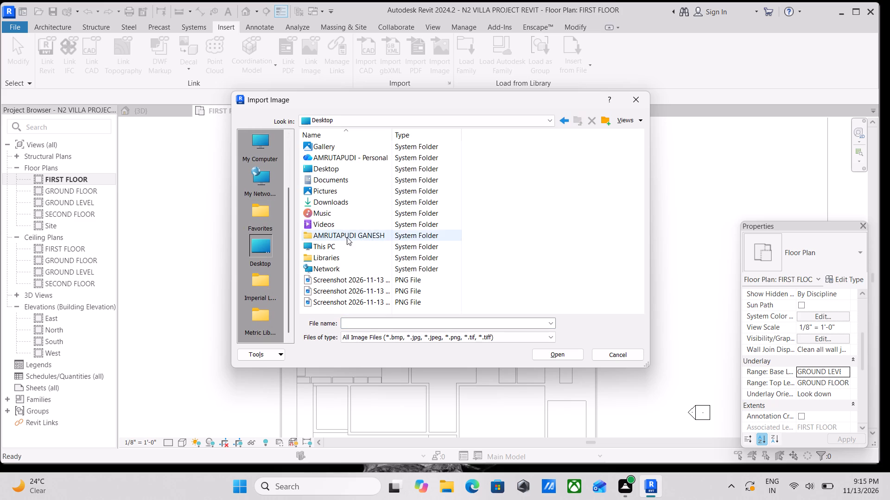
{"action": "left_click", "coordinate": [407, 290]}
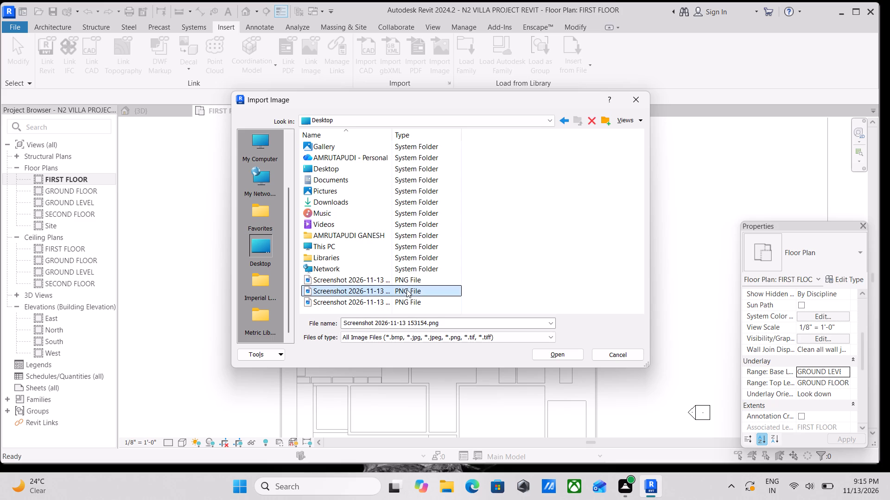
{"action": "left_click", "coordinate": [560, 351]}
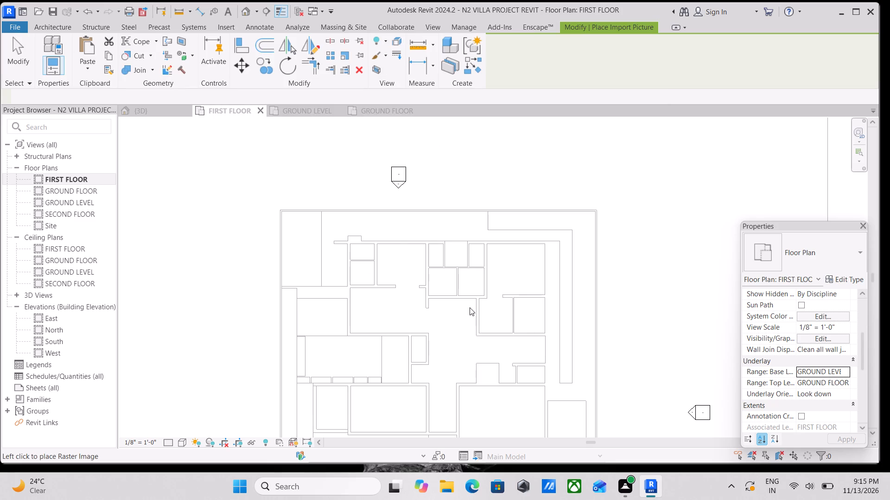
{"action": "scroll", "coordinate": [447, 320], "scroll_direction": "down", "scroll_amount": 4}
{"action": "middle_click_drag", "start_coordinate": [446, 320], "coordinate": [466, 252]}
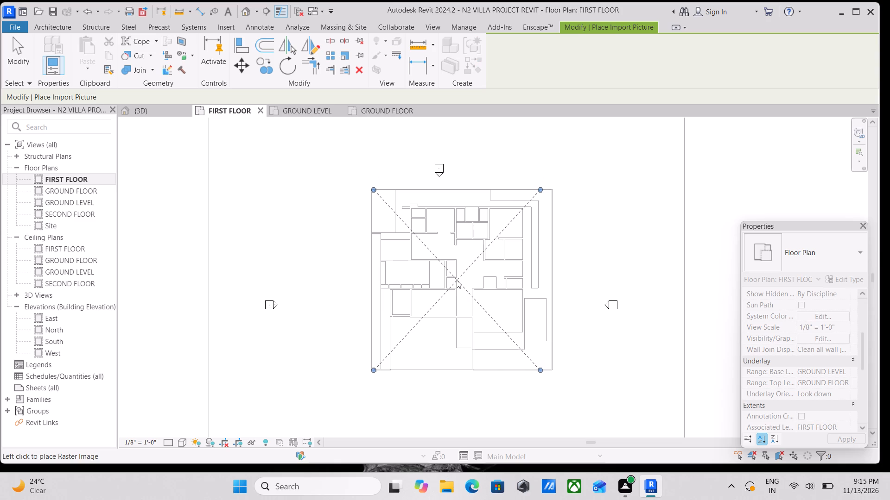
{"action": "left_click", "coordinate": [457, 280]}
{"action": "scroll", "coordinate": [457, 280], "scroll_direction": "up", "scroll_amount": 4}
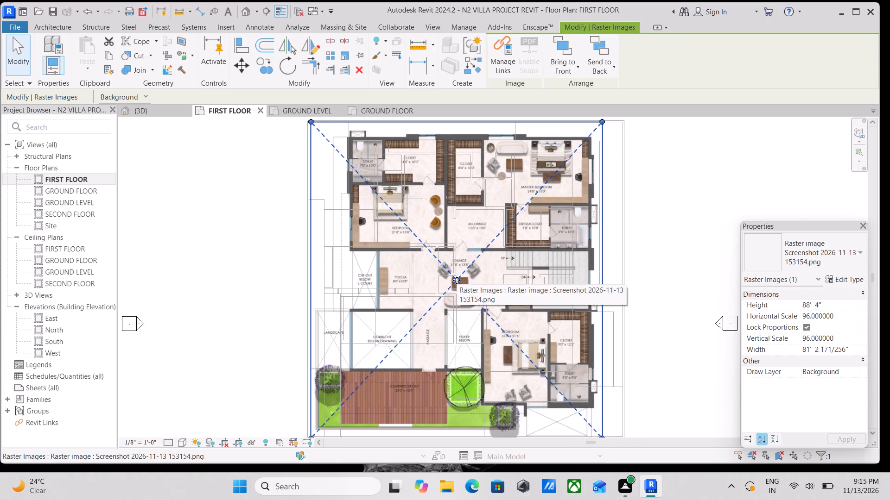
{"action": "scroll", "coordinate": [457, 280], "scroll_direction": "down", "scroll_amount": 2}
{"action": "scroll", "coordinate": [457, 280], "scroll_direction": "up", "scroll_amount": 2}
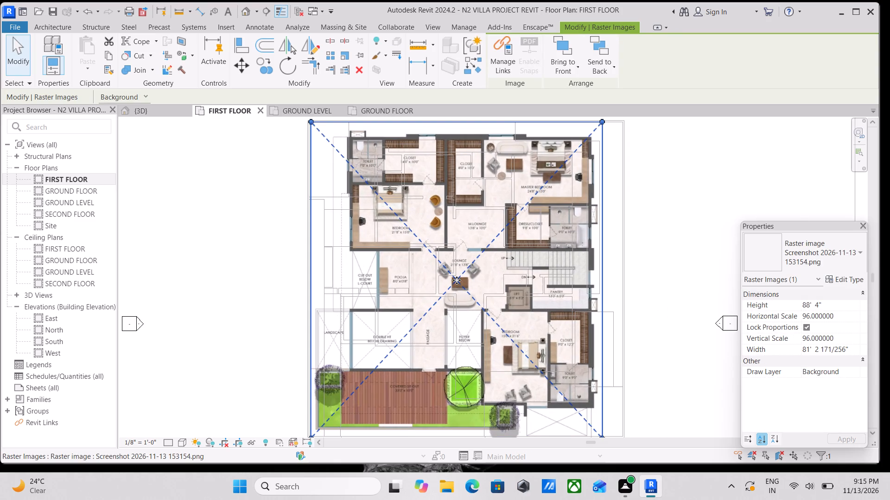
{"action": "scroll", "coordinate": [457, 280], "scroll_direction": "up", "scroll_amount": 2}
{"action": "scroll", "coordinate": [457, 280], "scroll_direction": "down", "scroll_amount": 3}
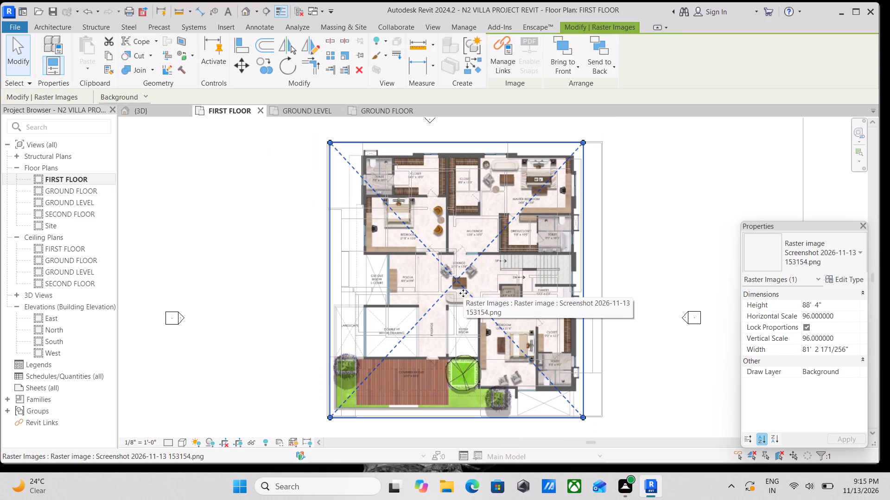
Examine how the imported first-floor plan image lines up with the ground-floor underlay across its rooms, stairs and outer walls.
{"action": "scroll", "coordinate": [463, 293], "scroll_direction": "up", "scroll_amount": 2}
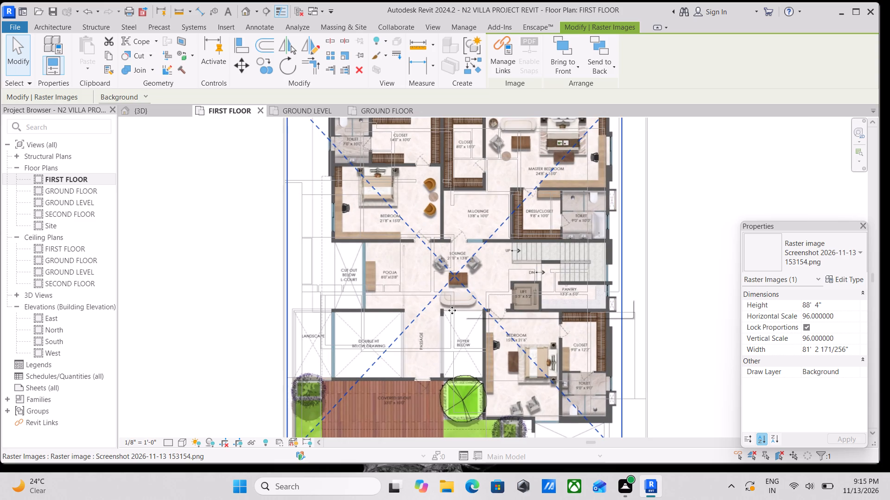
{"action": "scroll", "coordinate": [460, 294], "scroll_direction": "down", "scroll_amount": 2}
{"action": "middle_click_drag", "start_coordinate": [460, 294], "coordinate": [468, 329]}
{"action": "scroll", "coordinate": [468, 329], "scroll_direction": "up", "scroll_amount": 3}
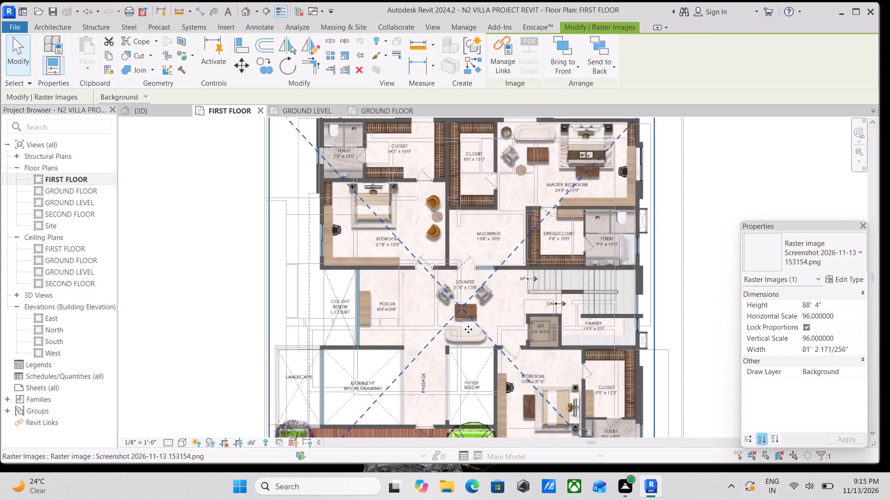
{"action": "scroll", "coordinate": [468, 329], "scroll_direction": "down", "scroll_amount": 2}
{"action": "middle_click_drag", "start_coordinate": [468, 329], "coordinate": [446, 307]}
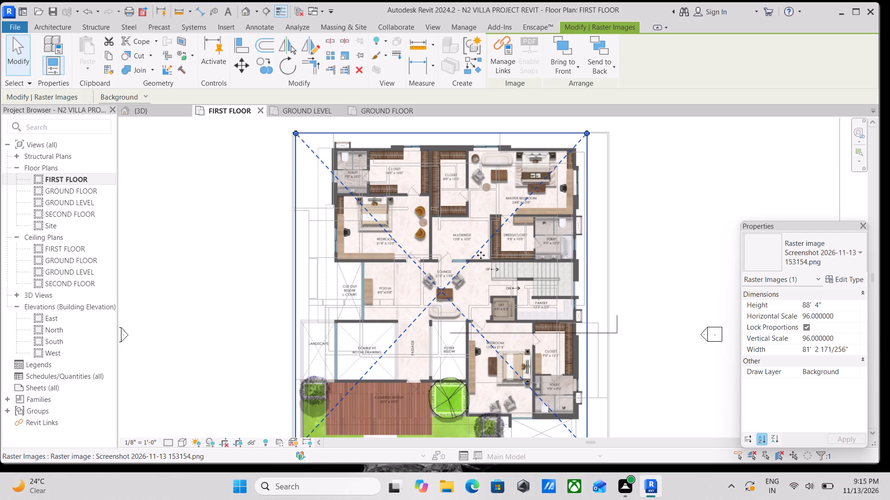
{"action": "scroll", "coordinate": [481, 255], "scroll_direction": "down", "scroll_amount": 2}
{"action": "middle_click_drag", "start_coordinate": [481, 255], "coordinate": [465, 290]}
{"action": "scroll", "coordinate": [505, 246], "scroll_direction": "up", "scroll_amount": 4}
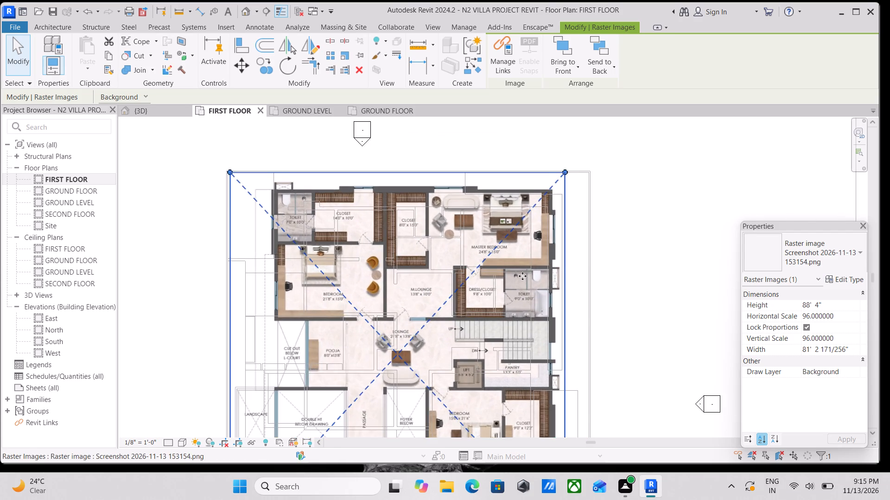
{"action": "scroll", "coordinate": [522, 276], "scroll_direction": "up", "scroll_amount": 2}
{"action": "middle_click_drag", "start_coordinate": [505, 254], "coordinate": [520, 315]}
{"action": "scroll", "coordinate": [512, 266], "scroll_direction": "up", "scroll_amount": 1}
{"action": "middle_click_drag", "start_coordinate": [373, 225], "coordinate": [381, 245]}
{"action": "scroll", "coordinate": [634, 266], "scroll_direction": "down", "scroll_amount": 1}
{"action": "middle_click_drag", "start_coordinate": [630, 266], "coordinate": [591, 237]}
{"action": "scroll", "coordinate": [567, 237], "scroll_direction": "up", "scroll_amount": 1}
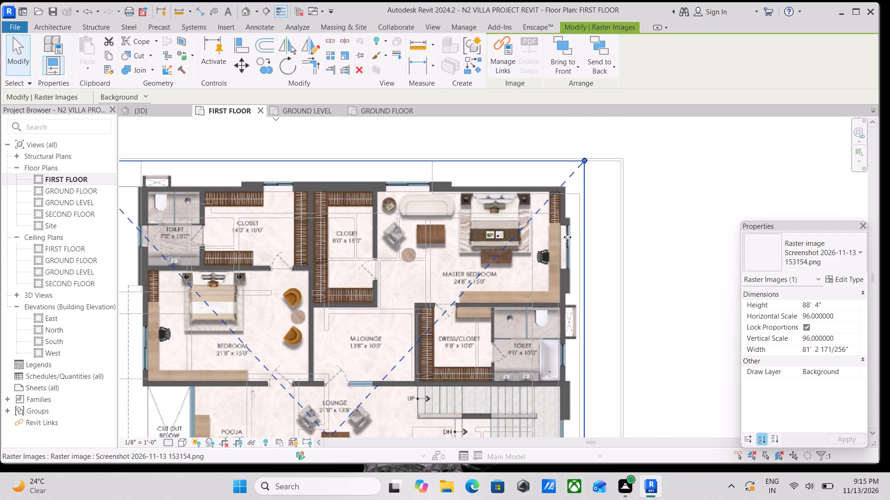
{"action": "scroll", "coordinate": [567, 237], "scroll_direction": "up", "scroll_amount": 2}
{"action": "scroll", "coordinate": [477, 251], "scroll_direction": "down", "scroll_amount": 2}
{"action": "middle_click_drag", "start_coordinate": [466, 250], "coordinate": [561, 229]}
{"action": "middle_click_drag", "start_coordinate": [433, 253], "coordinate": [520, 244]}
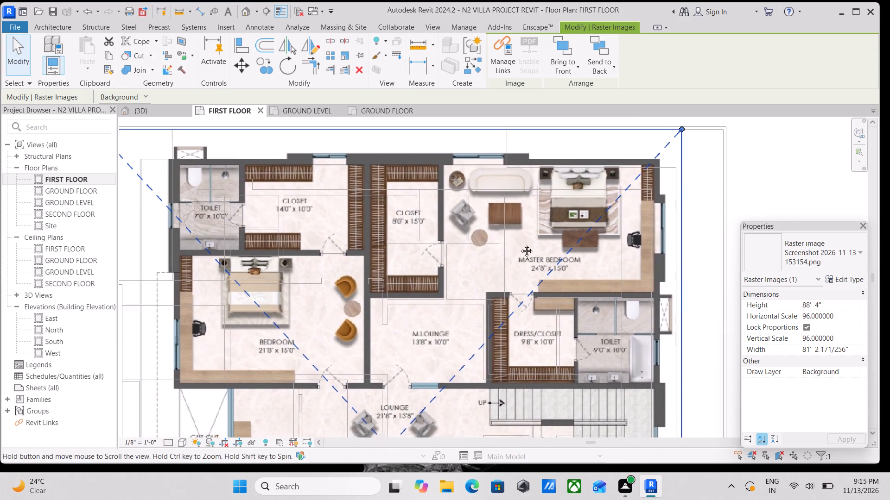
{"action": "middle_click_drag", "start_coordinate": [520, 244], "coordinate": [525, 244]}
{"action": "scroll", "coordinate": [308, 206], "scroll_direction": "up", "scroll_amount": 3}
{"action": "scroll", "coordinate": [267, 225], "scroll_direction": "down", "scroll_amount": 3}
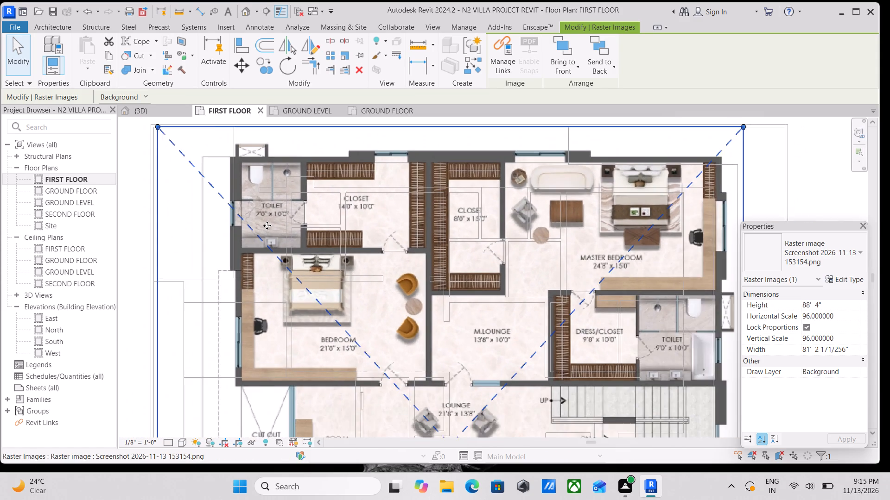
{"action": "scroll", "coordinate": [416, 253], "scroll_direction": "down", "scroll_amount": 1}
{"action": "middle_click_drag", "start_coordinate": [415, 253], "coordinate": [394, 203]}
{"action": "scroll", "coordinate": [394, 203], "scroll_direction": "down", "scroll_amount": 1}
{"action": "scroll", "coordinate": [464, 292], "scroll_direction": "down", "scroll_amount": 2}
{"action": "middle_click_drag", "start_coordinate": [464, 290], "coordinate": [443, 214]}
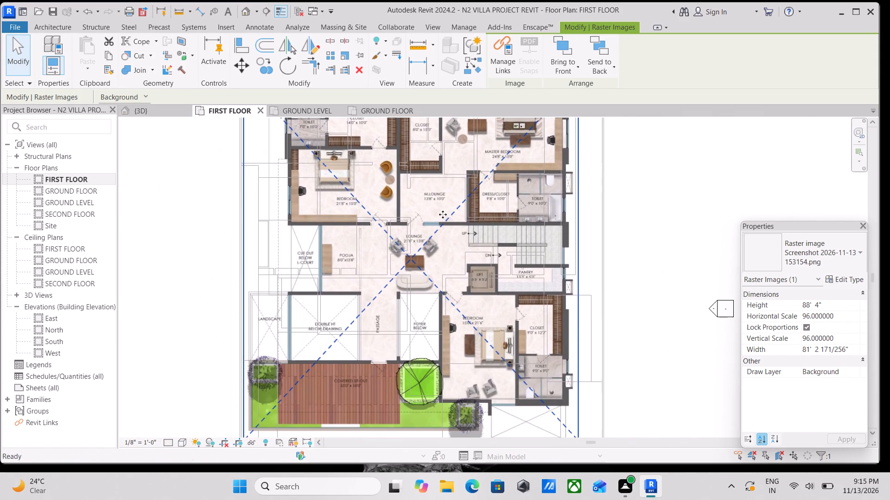
{"action": "scroll", "coordinate": [443, 214], "scroll_direction": "down", "scroll_amount": 3}
{"action": "scroll", "coordinate": [496, 265], "scroll_direction": "down", "scroll_amount": 2}
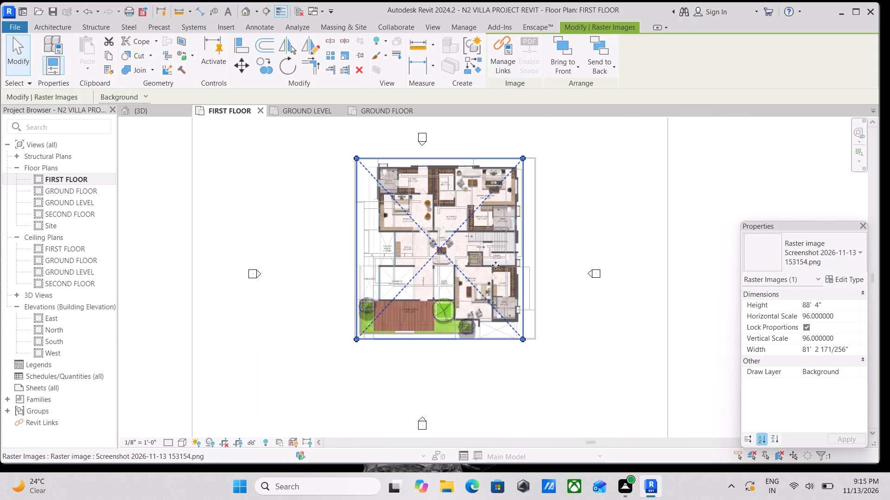
{"action": "middle_click", "coordinate": [496, 265]}
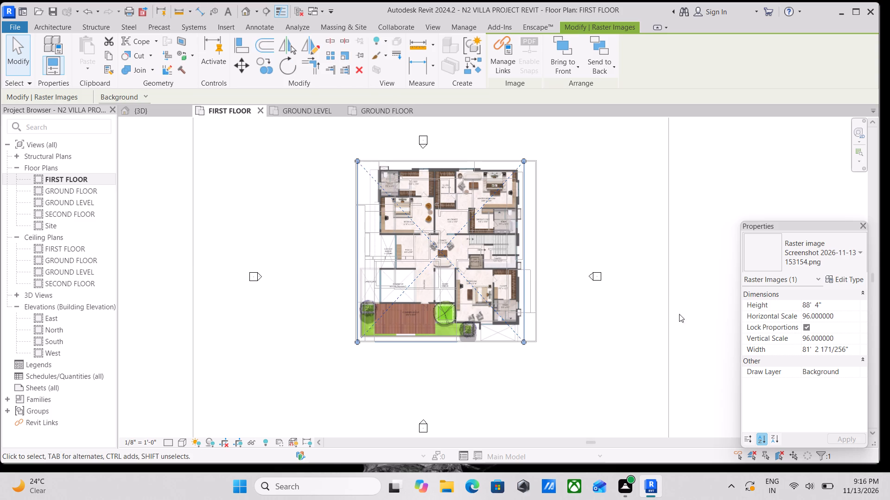
Open the SECOND FLOOR plan and import the image Screenshot 2026-11-13 153526.png from the Desktop into it.
{"action": "left_click", "coordinate": [226, 25]}
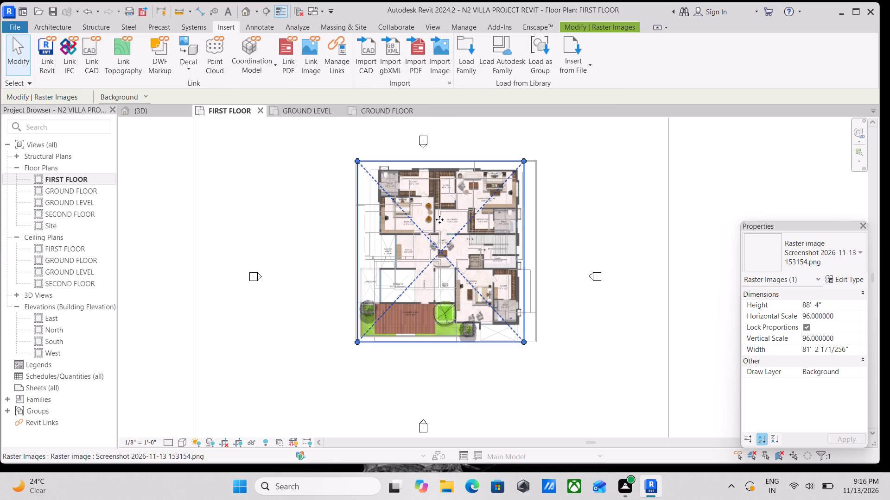
{"action": "double_click", "coordinate": [84, 212]}
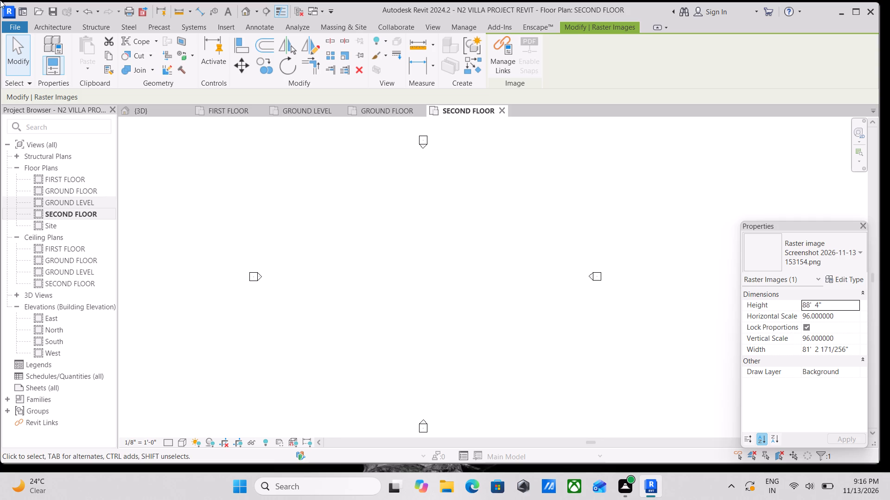
{"action": "scroll", "coordinate": [393, 282], "scroll_direction": "down", "scroll_amount": 2}
{"action": "left_click", "coordinate": [224, 26]}
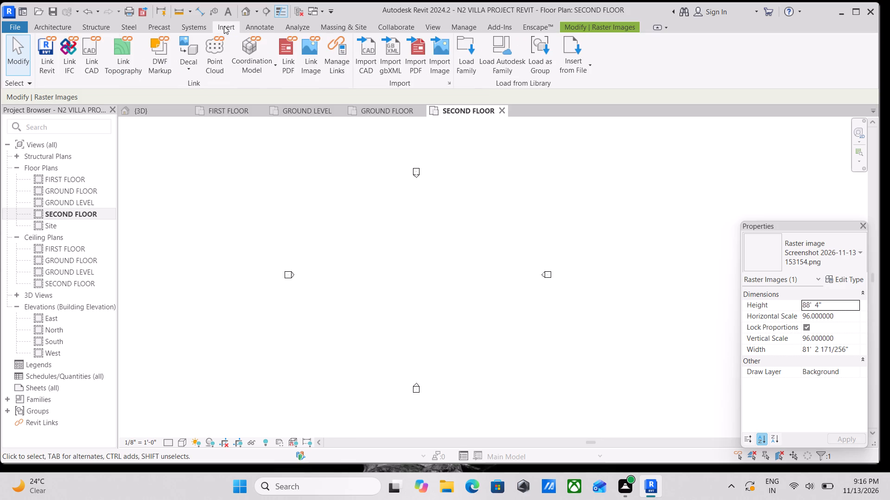
{"action": "left_click", "coordinate": [435, 59]}
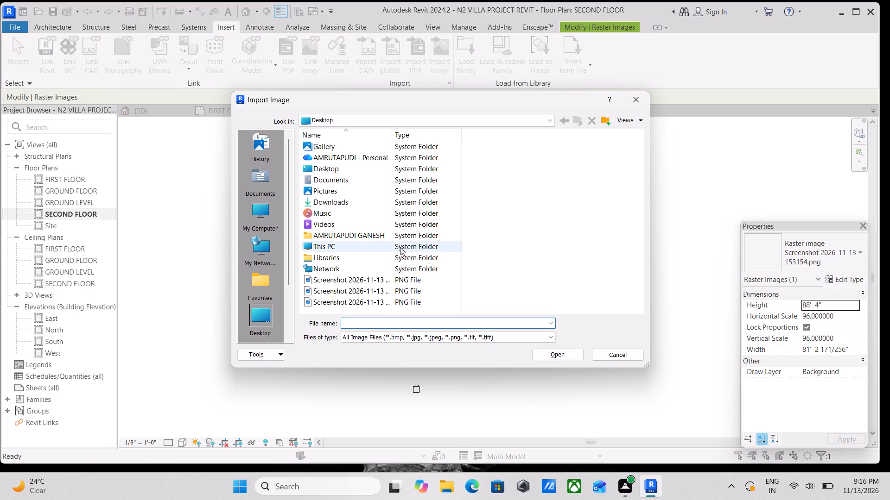
{"action": "scroll", "coordinate": [372, 259], "scroll_direction": "down", "scroll_amount": 1}
{"action": "left_click", "coordinate": [372, 303]}
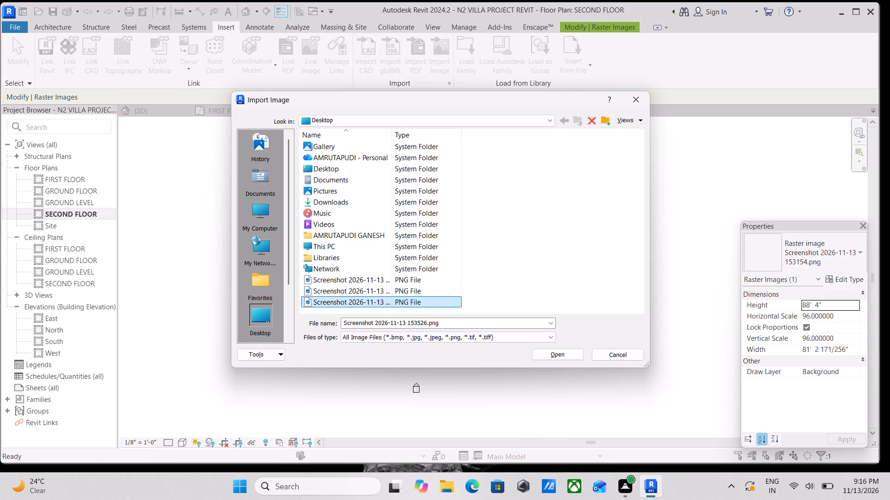
{"action": "left_click", "coordinate": [565, 348]}
{"action": "left_click", "coordinate": [566, 352]}
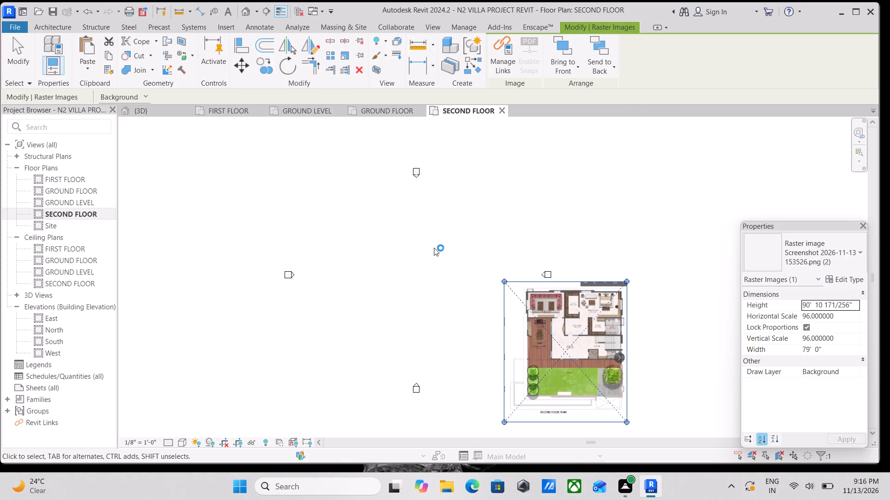
Enlarge the second-floor plan image to about 97' 9" high and 84' 11" wide with its proportions locked.
{"action": "scroll", "coordinate": [503, 278], "scroll_direction": "up", "scroll_amount": 2}
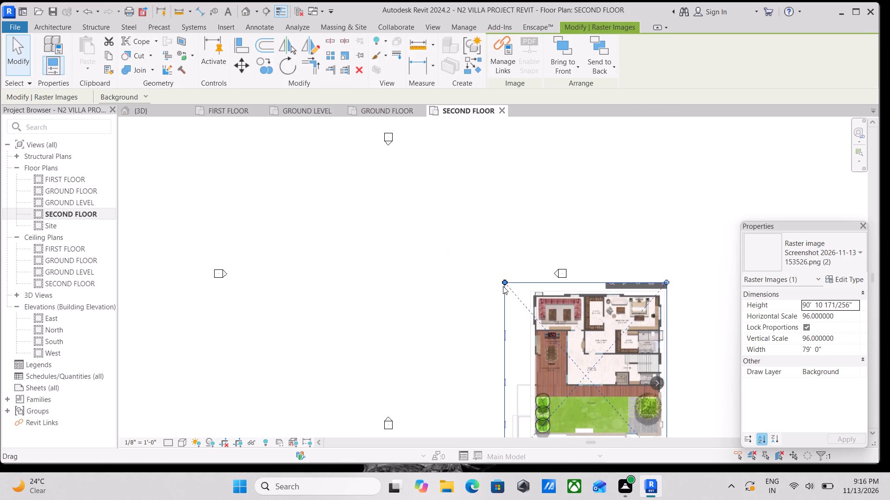
{"action": "left_click_drag", "start_coordinate": [503, 286], "coordinate": [483, 279]}
Move the second-floor plan image into the area between the four elevation markers of the SECOND FLOOR plan.
{"action": "middle_click_drag", "start_coordinate": [499, 274], "coordinate": [437, 212]}
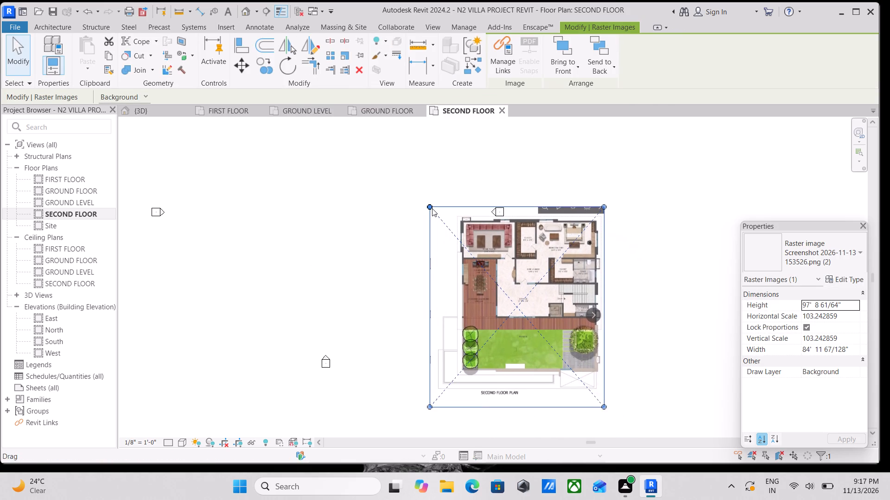
{"action": "key", "text": "m"}
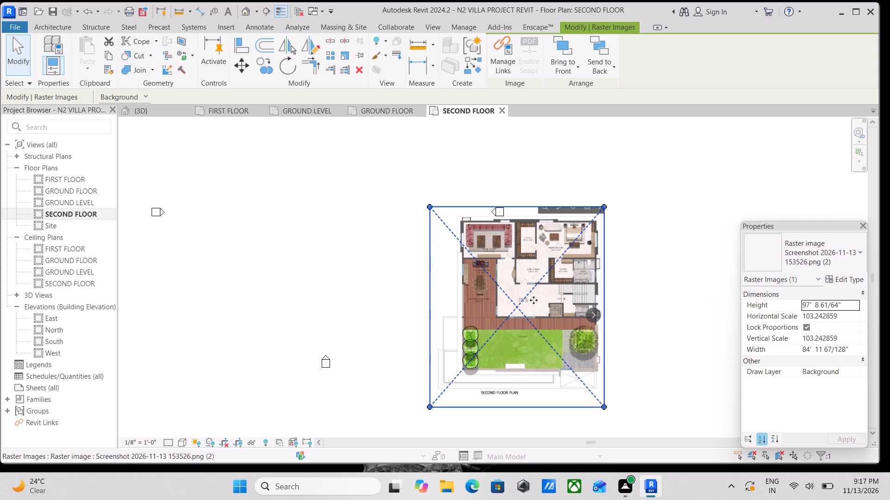
{"action": "left_click_drag", "start_coordinate": [518, 306], "coordinate": [355, 244]}
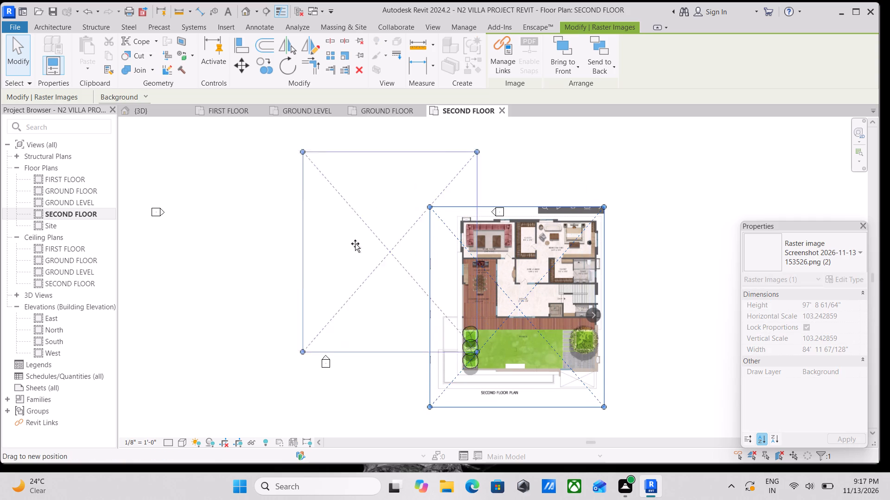
{"action": "left_click_drag", "start_coordinate": [355, 244], "coordinate": [307, 227]}
{"action": "scroll", "coordinate": [307, 227], "scroll_direction": "down", "scroll_amount": 3}
{"action": "middle_click_drag", "start_coordinate": [325, 236], "coordinate": [476, 305]}
{"action": "scroll", "coordinate": [476, 305], "scroll_direction": "up", "scroll_amount": 3}
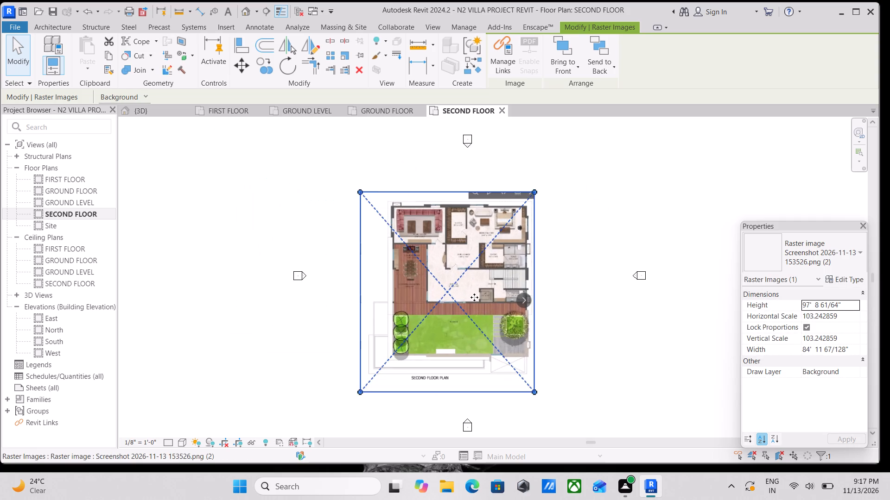
{"action": "scroll", "coordinate": [474, 297], "scroll_direction": "up", "scroll_amount": 3}
Check the GROUND FLOOR plan, then examine the FIRST FLOOR plan image's alignment with the ground-floor walls in the underlay.
{"action": "left_click", "coordinate": [383, 108]}
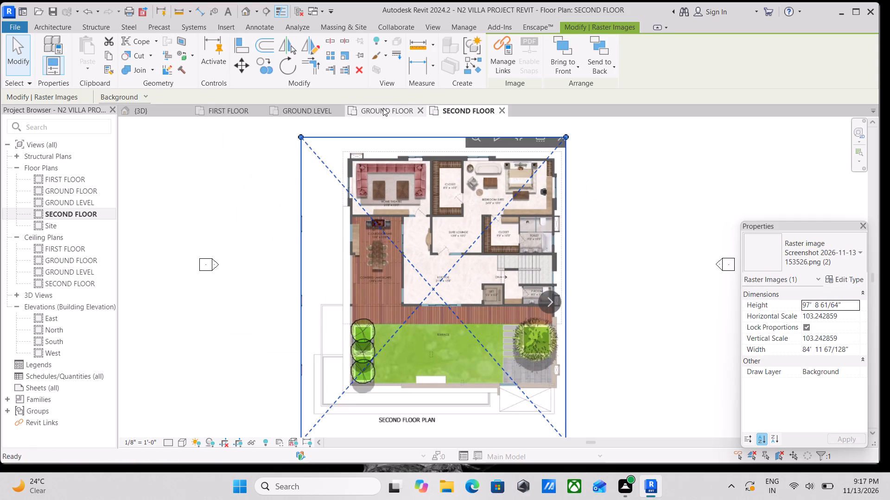
{"action": "scroll", "coordinate": [469, 210], "scroll_direction": "down", "scroll_amount": 3}
{"action": "middle_click_drag", "start_coordinate": [469, 210], "coordinate": [405, 203]}
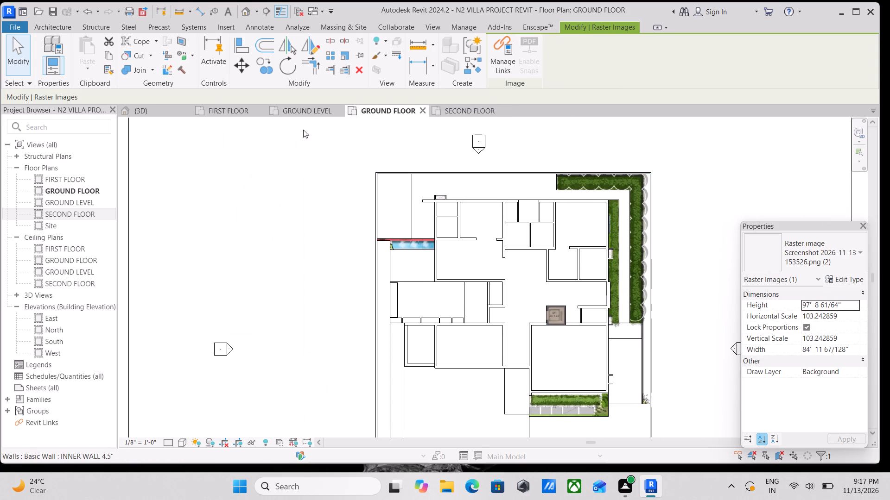
{"action": "left_click", "coordinate": [218, 111]}
{"action": "scroll", "coordinate": [492, 271], "scroll_direction": "up", "scroll_amount": 1}
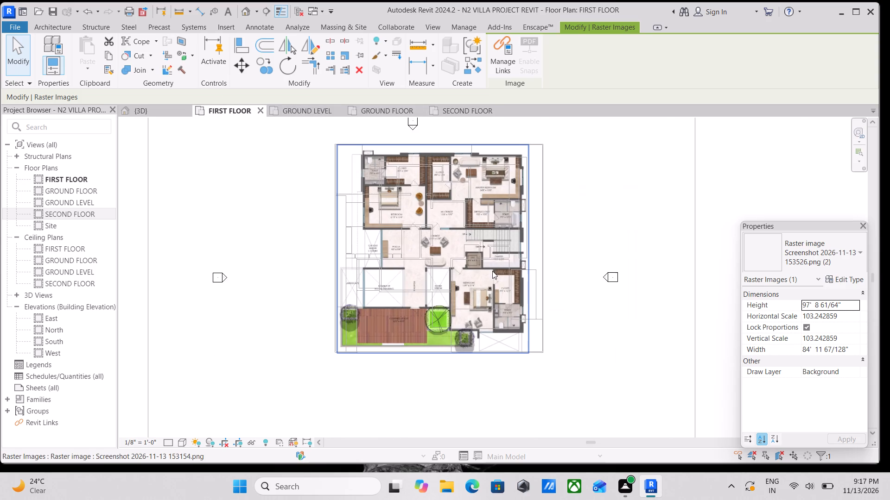
{"action": "scroll", "coordinate": [492, 271], "scroll_direction": "up", "scroll_amount": 3}
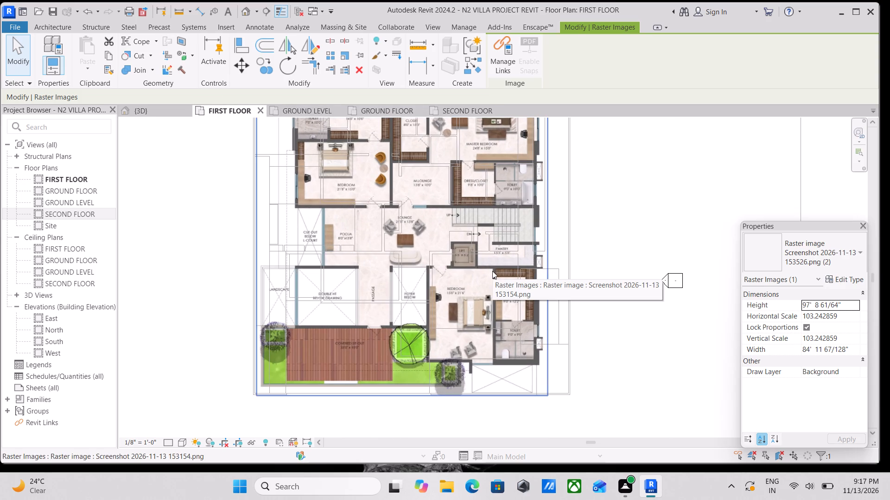
{"action": "scroll", "coordinate": [442, 253], "scroll_direction": "up", "scroll_amount": 3}
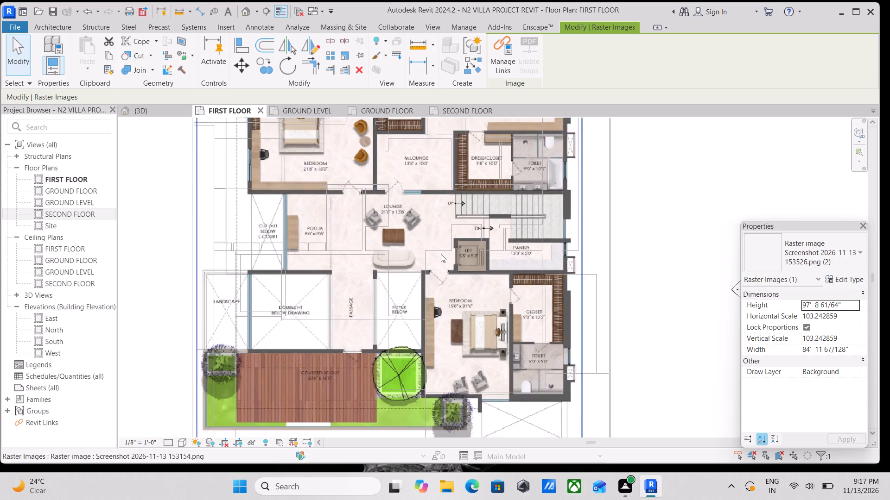
{"action": "scroll", "coordinate": [463, 250], "scroll_direction": "down", "scroll_amount": 3}
{"action": "middle_click_drag", "start_coordinate": [464, 250], "coordinate": [467, 337]}
{"action": "scroll", "coordinate": [467, 337], "scroll_direction": "up", "scroll_amount": 1}
{"action": "scroll", "coordinate": [452, 239], "scroll_direction": "down", "scroll_amount": 1}
{"action": "middle_click_drag", "start_coordinate": [452, 239], "coordinate": [462, 275]}
{"action": "scroll", "coordinate": [462, 275], "scroll_direction": "up", "scroll_amount": 2}
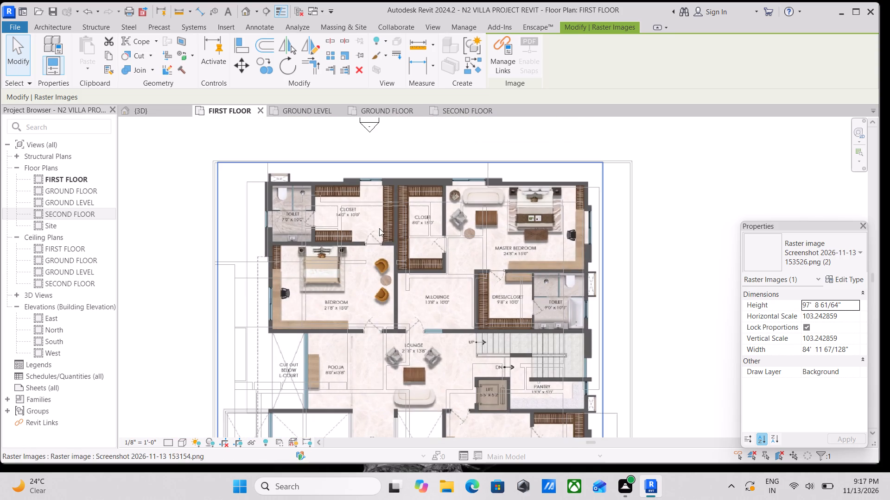
{"action": "scroll", "coordinate": [318, 169], "scroll_direction": "up", "scroll_amount": 2}
{"action": "scroll", "coordinate": [371, 187], "scroll_direction": "down", "scroll_amount": 2}
{"action": "middle_click_drag", "start_coordinate": [377, 189], "coordinate": [371, 141]}
{"action": "scroll", "coordinate": [414, 331], "scroll_direction": "up", "scroll_amount": 1}
{"action": "middle_click_drag", "start_coordinate": [412, 327], "coordinate": [402, 217]}
{"action": "scroll", "coordinate": [444, 279], "scroll_direction": "down", "scroll_amount": 2}
{"action": "middle_click_drag", "start_coordinate": [442, 279], "coordinate": [393, 258]}
{"action": "scroll", "coordinate": [493, 355], "scroll_direction": "up", "scroll_amount": 2}
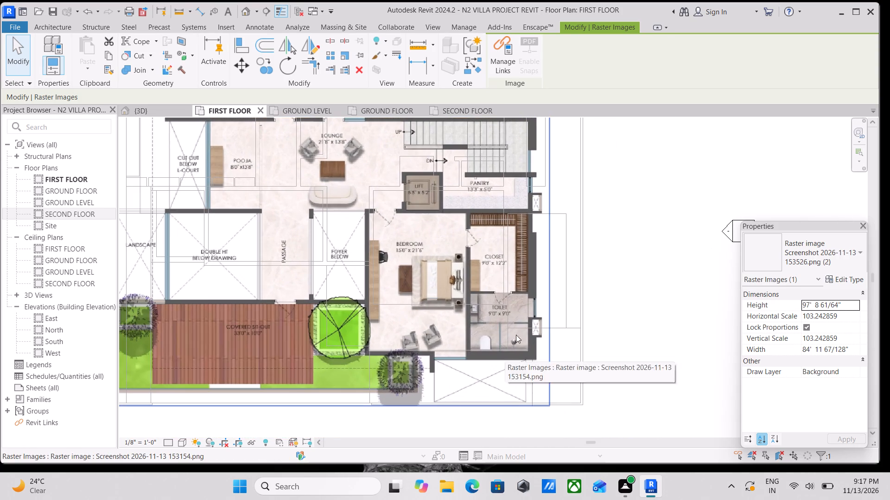
{"action": "scroll", "coordinate": [525, 311], "scroll_direction": "down", "scroll_amount": 3}
{"action": "middle_click_drag", "start_coordinate": [520, 284], "coordinate": [559, 369]}
{"action": "scroll", "coordinate": [481, 302], "scroll_direction": "down", "scroll_amount": 2}
{"action": "middle_click_drag", "start_coordinate": [482, 303], "coordinate": [495, 319]}
{"action": "scroll", "coordinate": [495, 319], "scroll_direction": "up", "scroll_amount": 1}
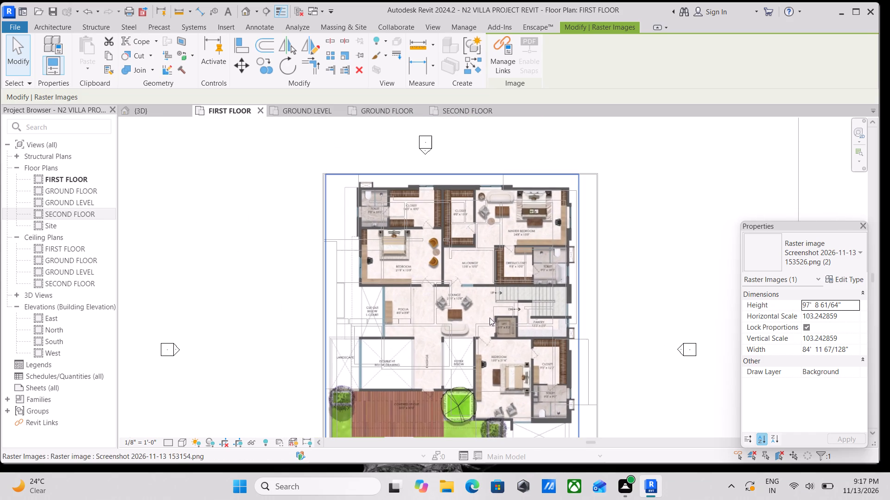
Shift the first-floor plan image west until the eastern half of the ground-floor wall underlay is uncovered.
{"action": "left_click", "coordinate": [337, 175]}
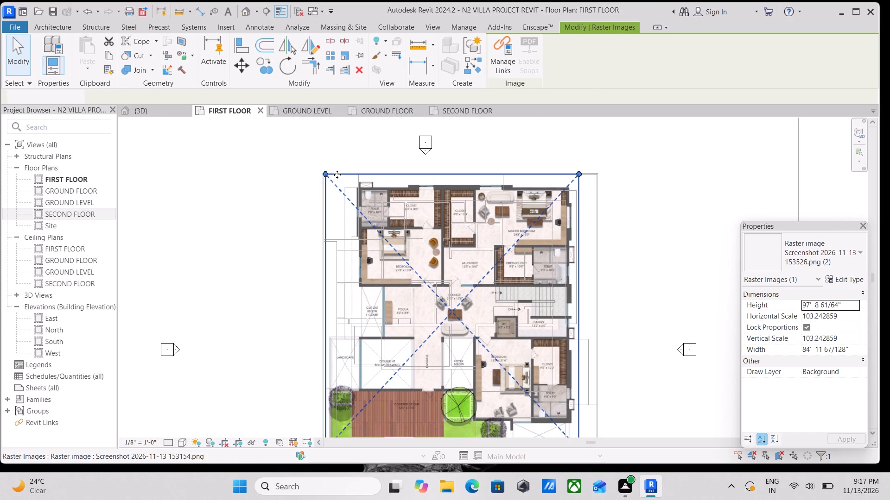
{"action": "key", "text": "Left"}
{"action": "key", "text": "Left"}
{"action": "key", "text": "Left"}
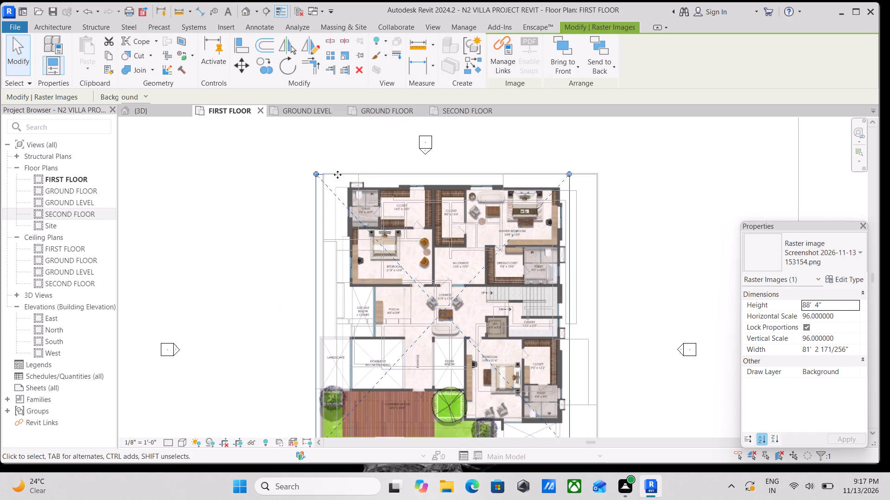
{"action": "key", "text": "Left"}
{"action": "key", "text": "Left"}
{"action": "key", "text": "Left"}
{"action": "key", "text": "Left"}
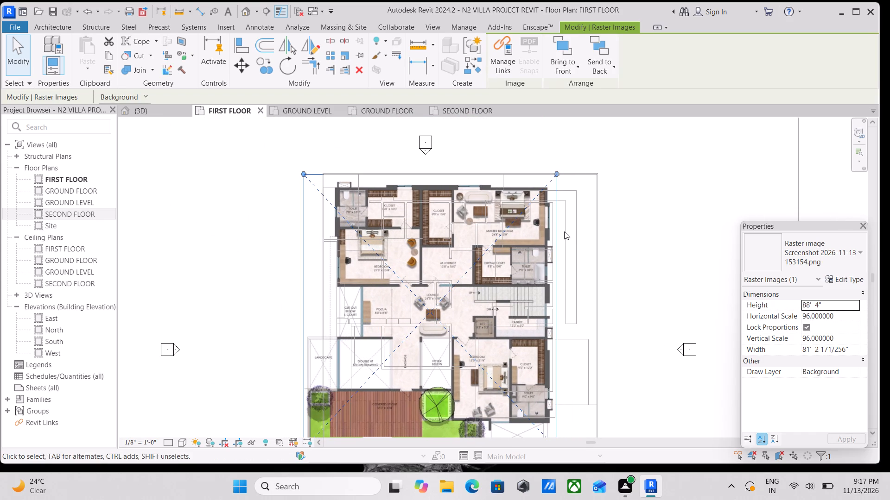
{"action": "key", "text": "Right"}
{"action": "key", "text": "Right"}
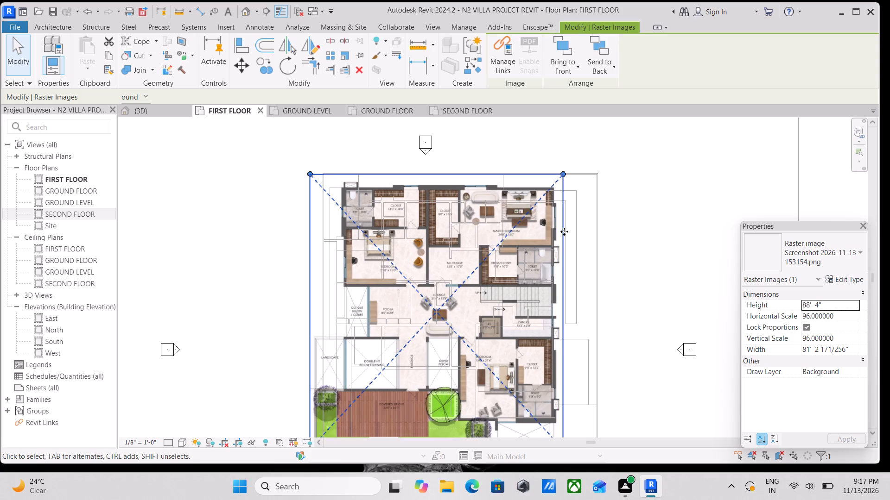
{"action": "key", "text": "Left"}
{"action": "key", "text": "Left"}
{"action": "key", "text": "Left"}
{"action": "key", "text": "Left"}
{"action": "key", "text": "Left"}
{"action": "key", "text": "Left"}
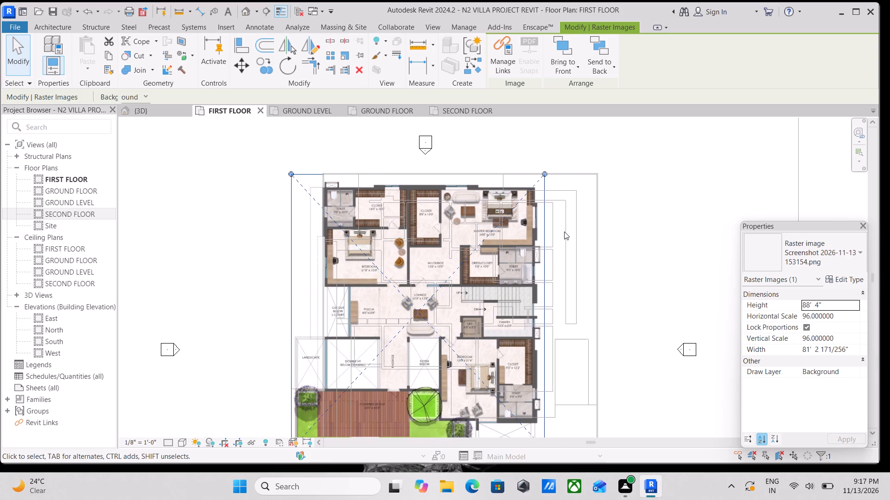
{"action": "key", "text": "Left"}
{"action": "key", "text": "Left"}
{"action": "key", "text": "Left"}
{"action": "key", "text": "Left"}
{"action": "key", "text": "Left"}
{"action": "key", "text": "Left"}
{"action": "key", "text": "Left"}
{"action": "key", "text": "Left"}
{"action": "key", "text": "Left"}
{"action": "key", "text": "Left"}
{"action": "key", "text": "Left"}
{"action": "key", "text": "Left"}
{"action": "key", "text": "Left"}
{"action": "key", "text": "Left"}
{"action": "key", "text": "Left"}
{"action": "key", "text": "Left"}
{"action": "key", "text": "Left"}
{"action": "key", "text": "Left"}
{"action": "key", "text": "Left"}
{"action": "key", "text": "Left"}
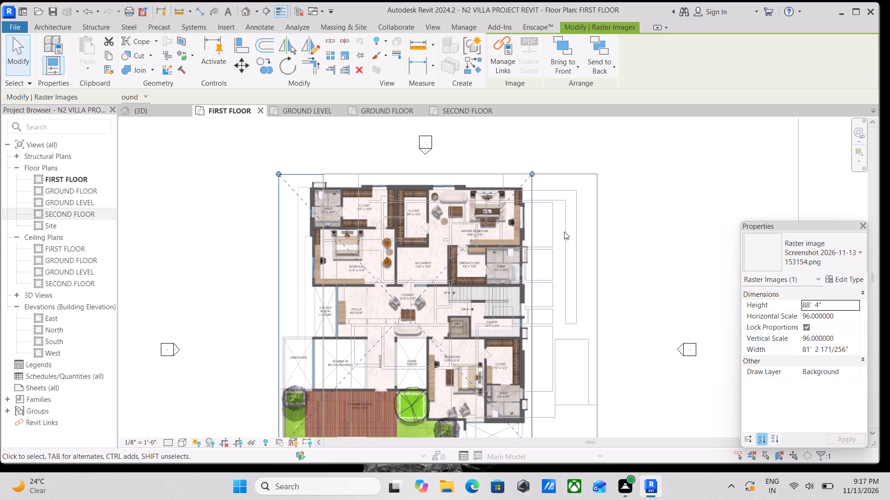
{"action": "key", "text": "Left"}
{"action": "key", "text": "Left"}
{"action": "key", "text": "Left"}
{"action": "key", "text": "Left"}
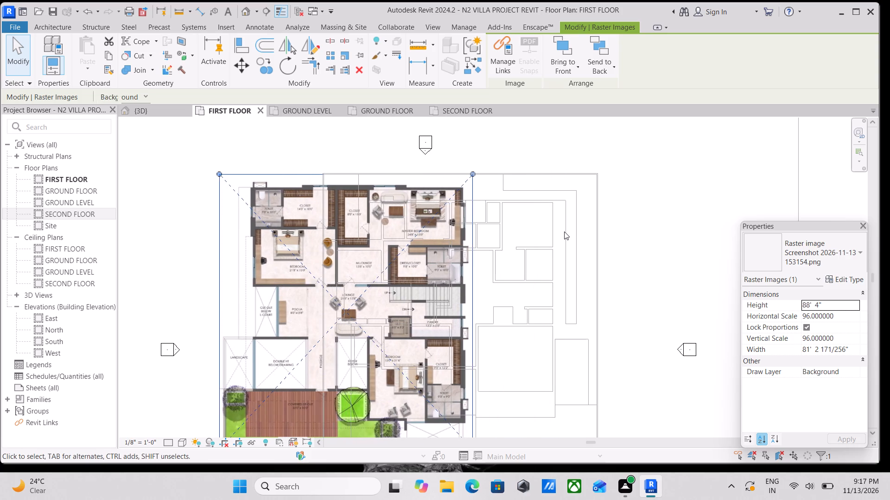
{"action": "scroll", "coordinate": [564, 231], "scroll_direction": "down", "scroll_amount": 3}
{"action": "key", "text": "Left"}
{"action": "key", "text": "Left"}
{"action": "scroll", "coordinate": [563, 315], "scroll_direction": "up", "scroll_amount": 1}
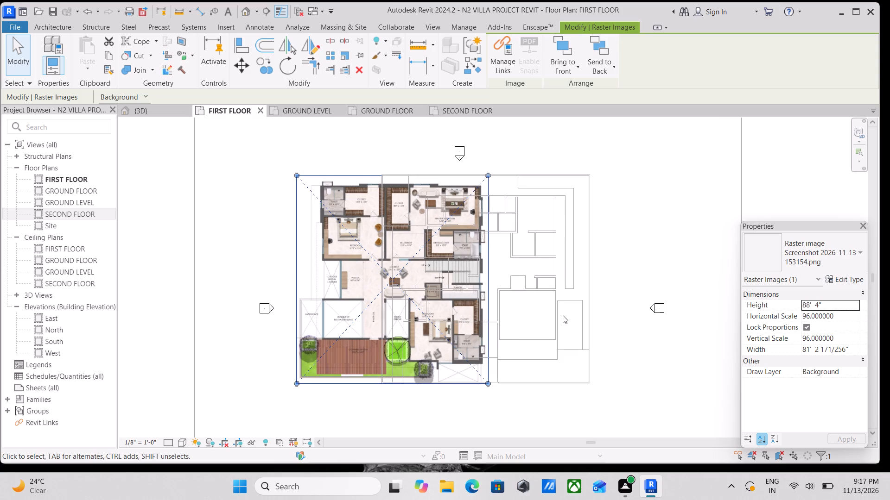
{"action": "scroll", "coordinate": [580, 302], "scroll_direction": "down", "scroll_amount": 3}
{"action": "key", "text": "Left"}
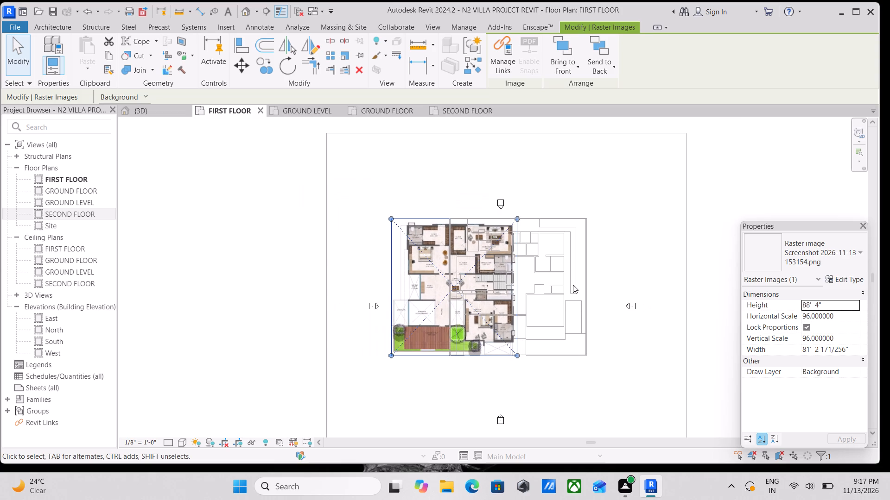
Examine the uncovered ground-floor walls in the underlay against the first-floor plan image.
{"action": "scroll", "coordinate": [573, 285], "scroll_direction": "up", "scroll_amount": 3}
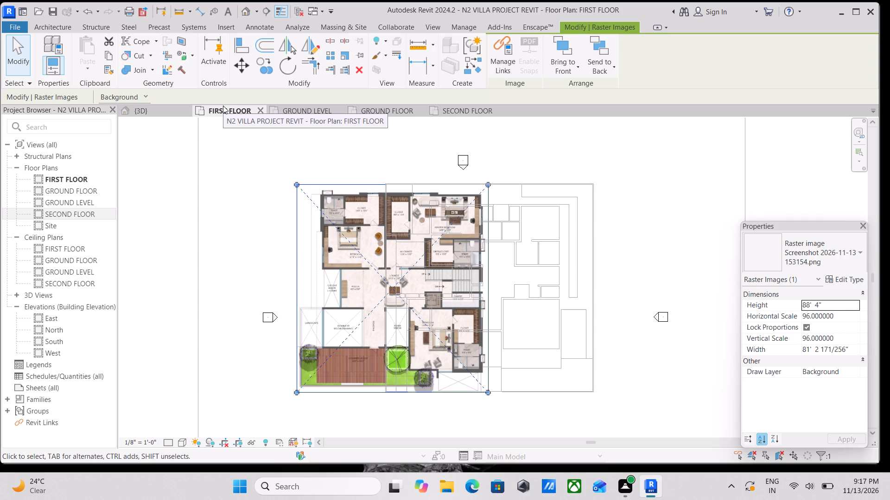
{"action": "scroll", "coordinate": [283, 139], "scroll_direction": "up", "scroll_amount": 3}
{"action": "scroll", "coordinate": [286, 145], "scroll_direction": "down", "scroll_amount": 3}
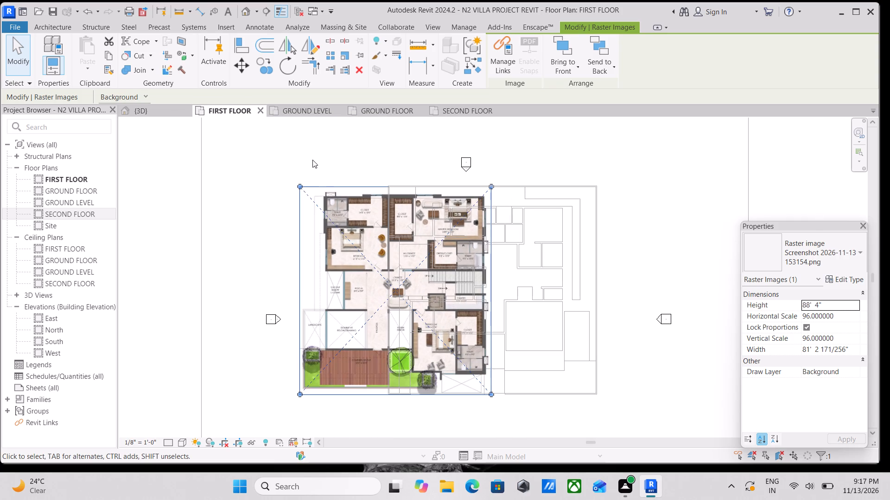
{"action": "scroll", "coordinate": [394, 280], "scroll_direction": "up", "scroll_amount": 2}
{"action": "middle_click_drag", "start_coordinate": [552, 213], "coordinate": [537, 236]}
{"action": "scroll", "coordinate": [521, 214], "scroll_direction": "down", "scroll_amount": 5}
{"action": "middle_click_drag", "start_coordinate": [531, 238], "coordinate": [488, 216]}
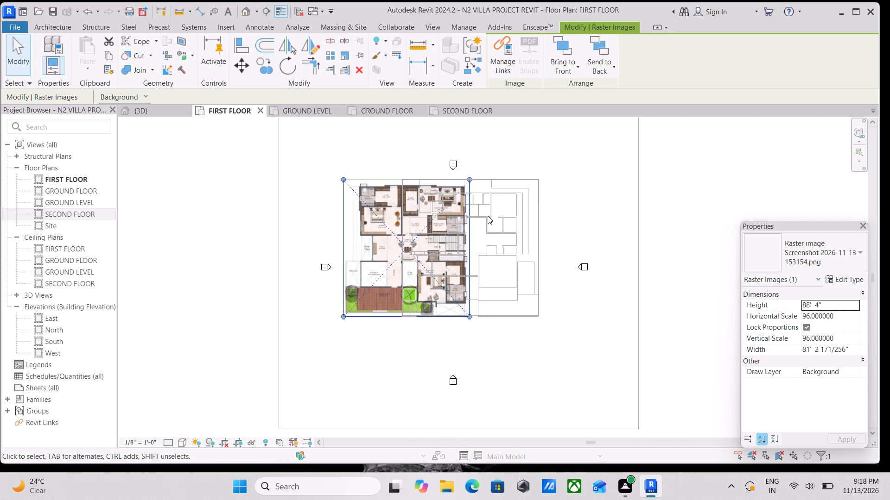
{"action": "scroll", "coordinate": [486, 186], "scroll_direction": "up", "scroll_amount": 3}
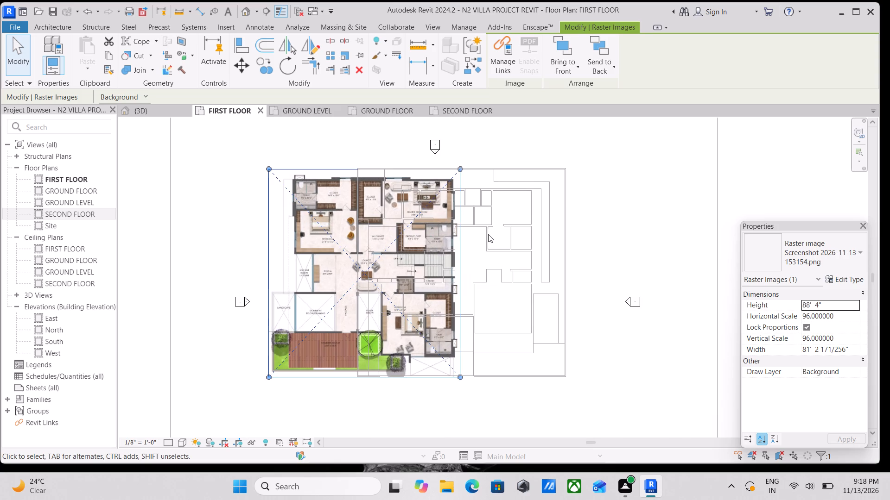
{"action": "scroll", "coordinate": [472, 244], "scroll_direction": "up", "scroll_amount": 2}
{"action": "middle_click_drag", "start_coordinate": [475, 239], "coordinate": [506, 266]}
Shift the first-floor plan image east across the underlay until the western ground-floor walls are uncovered.
{"action": "key", "text": "Right"}
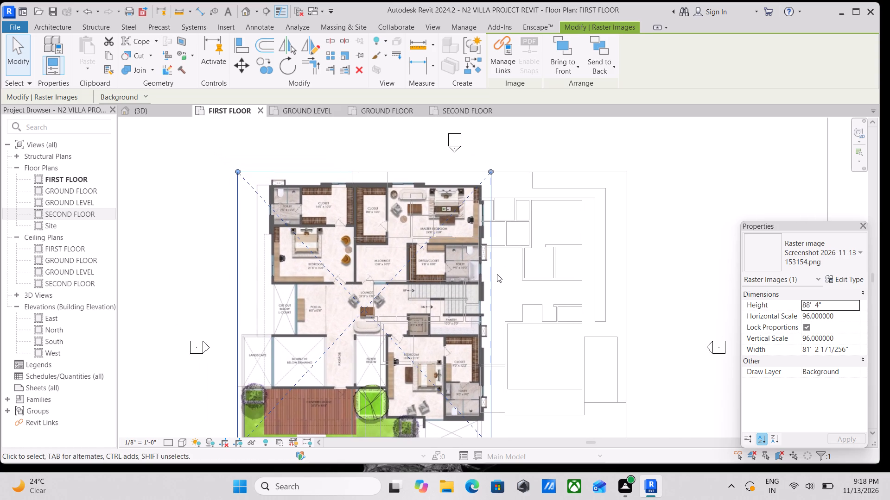
{"action": "key", "text": "Right"}
{"action": "key", "text": "Right"}
{"action": "key", "text": "Right"}
{"action": "key", "text": "Right"}
{"action": "key", "text": "Right"}
{"action": "key", "text": "Right"}
{"action": "key", "text": "Right"}
{"action": "key", "text": "Right"}
{"action": "key", "text": "Right"}
{"action": "key", "text": "Right"}
{"action": "key", "text": "Right"}
{"action": "key", "text": "Right"}
{"action": "key", "text": "Right"}
{"action": "key", "text": "Right"}
{"action": "key", "text": "Right"}
{"action": "key", "text": "Right"}
{"action": "key", "text": "Right"}
{"action": "key", "text": "Right"}
{"action": "key", "text": "Right"}
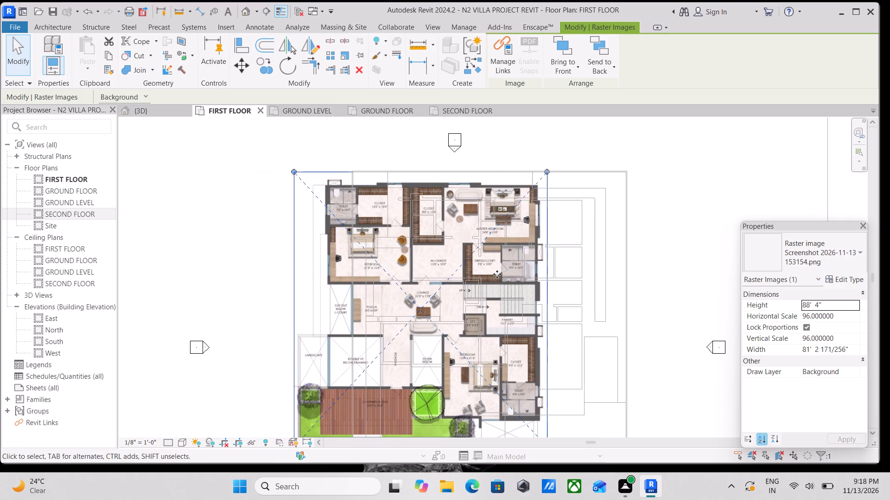
{"action": "key", "text": "Right"}
{"action": "key", "text": "Right"}
{"action": "key", "text": "Right"}
{"action": "key", "text": "Right"}
{"action": "key", "text": "Right"}
{"action": "key", "text": "Right"}
{"action": "key", "text": "Right"}
{"action": "key", "text": "Right"}
{"action": "key", "text": "Right"}
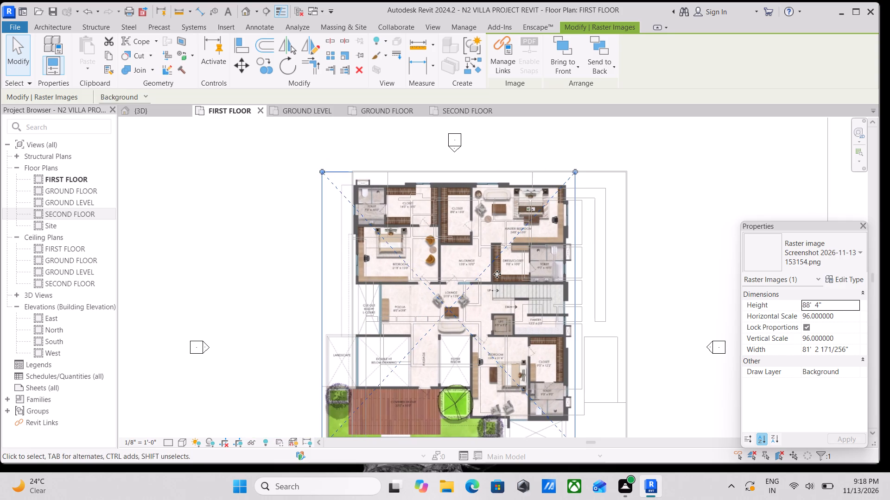
{"action": "key", "text": "Right"}
{"action": "key", "text": "Right"}
{"action": "key", "text": "Right"}
{"action": "key", "text": "Right"}
{"action": "key", "text": "Right"}
{"action": "key", "text": "Right"}
{"action": "key", "text": "Right"}
{"action": "key", "text": "Right"}
{"action": "key", "text": "Right"}
{"action": "key", "text": "Right"}
{"action": "key", "text": "Right"}
{"action": "key", "text": "Right"}
{"action": "key", "text": "Right"}
{"action": "key", "text": "Right"}
{"action": "key", "text": "Right"}
{"action": "key", "text": "Right"}
{"action": "key", "text": "Right"}
{"action": "key", "text": "Right"}
{"action": "key", "text": "Right"}
{"action": "key", "text": "Right"}
{"action": "key", "text": "Right"}
{"action": "key", "text": "Right"}
{"action": "key", "text": "Right"}
{"action": "key", "text": "Right"}
{"action": "key", "text": "Right"}
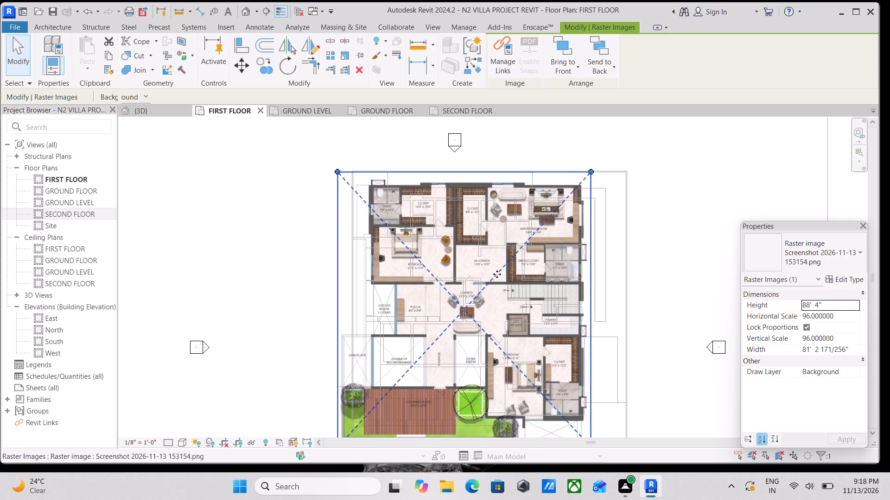
{"action": "key", "text": "Right"}
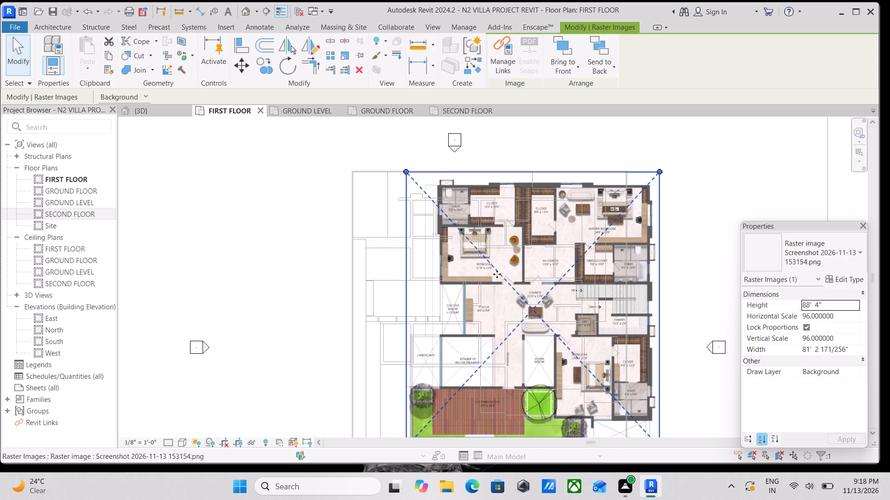
{"action": "key", "text": "Right"}
{"action": "key", "text": "Right"}
{"action": "key", "text": "Right"}
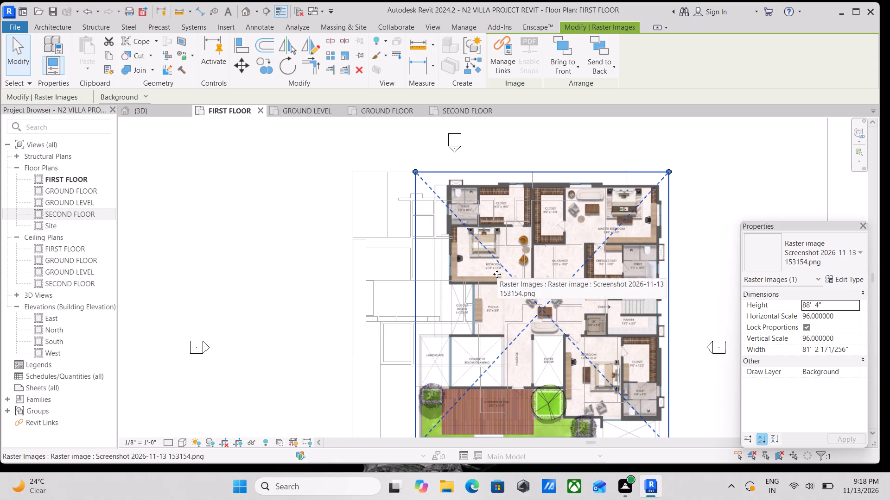
Nudge the first-floor plan image slightly south so its top edge sits below the underlay's northern boundary.
{"action": "scroll", "coordinate": [500, 263], "scroll_direction": "up", "scroll_amount": 2}
{"action": "scroll", "coordinate": [431, 211], "scroll_direction": "up", "scroll_amount": 3}
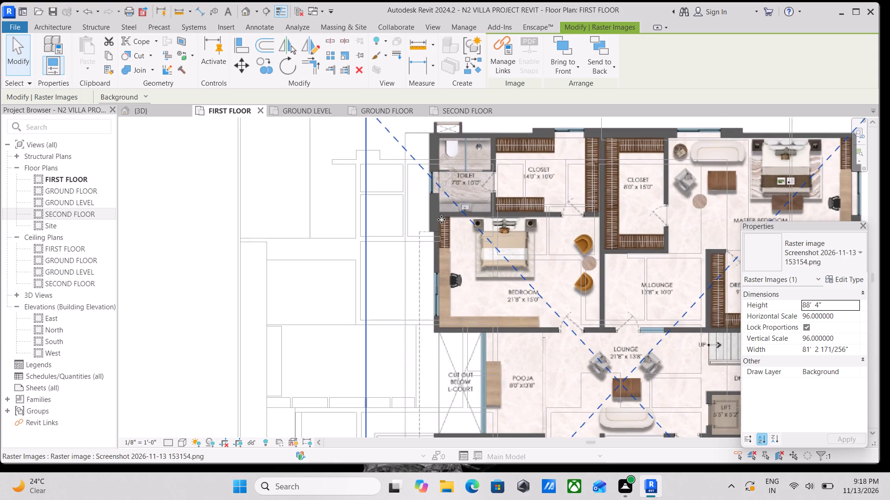
{"action": "key", "text": "Down"}
{"action": "key", "text": "Down"}
{"action": "key", "text": "Down"}
{"action": "key", "text": "Down"}
{"action": "key", "text": "Down"}
{"action": "key", "text": "Down"}
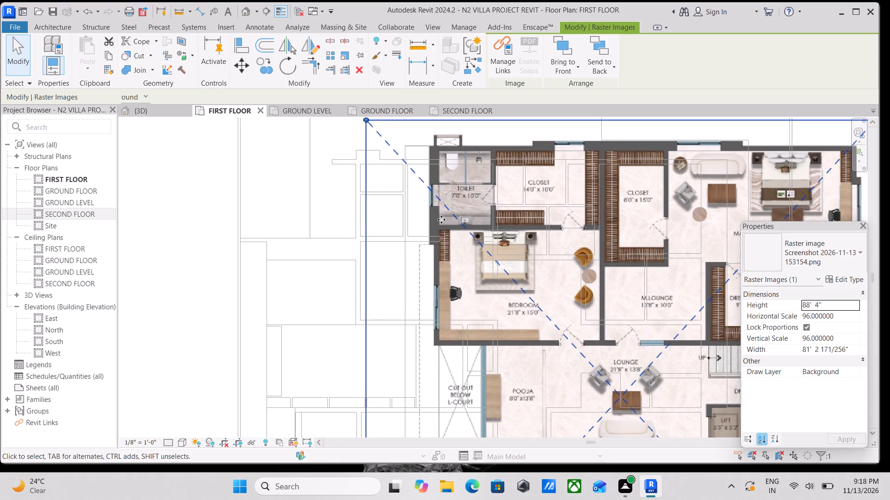
{"action": "key", "text": "Down"}
{"action": "key", "text": "Down"}
{"action": "key", "text": "Down"}
{"action": "key", "text": "Down"}
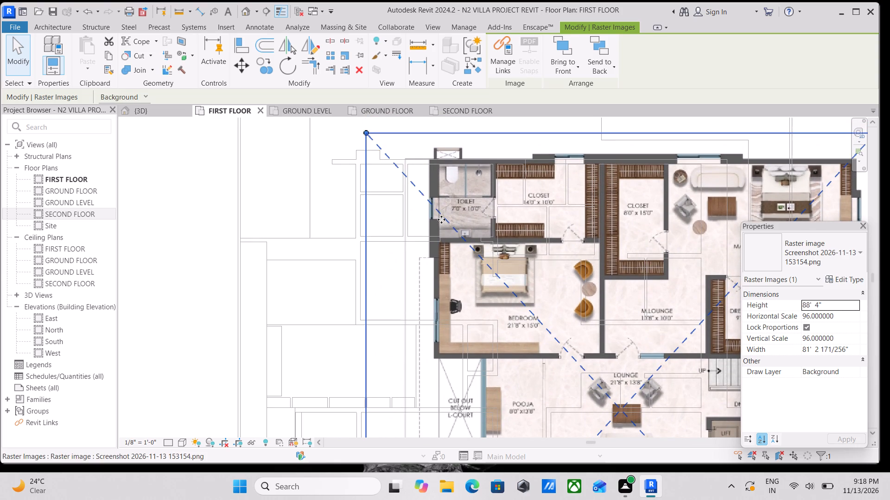
Shift the first-floor plan image west until its eastern exterior wall reaches the underlay's eastern boundary line.
{"action": "key", "text": "Left"}
{"action": "key", "text": "Left"}
{"action": "key", "text": "Left"}
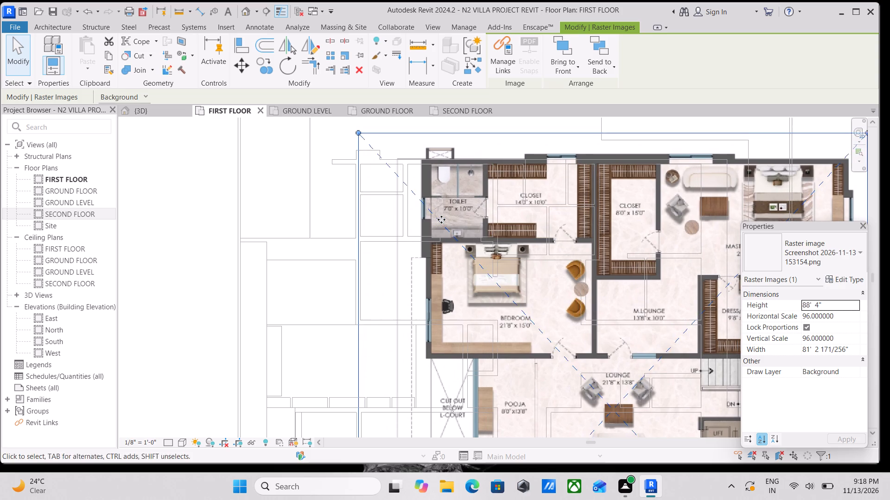
{"action": "key", "text": "Left"}
{"action": "key", "text": "Left"}
{"action": "key", "text": "Left"}
{"action": "key", "text": "Left"}
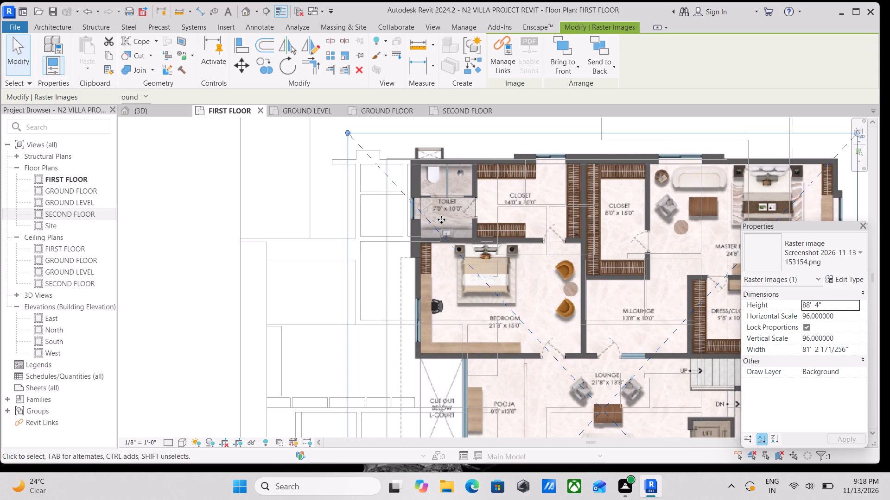
{"action": "key", "text": "Left"}
{"action": "key", "text": "Left"}
{"action": "key", "text": "Left"}
{"action": "key", "text": "Left"}
{"action": "key", "text": "Left"}
{"action": "key", "text": "Left"}
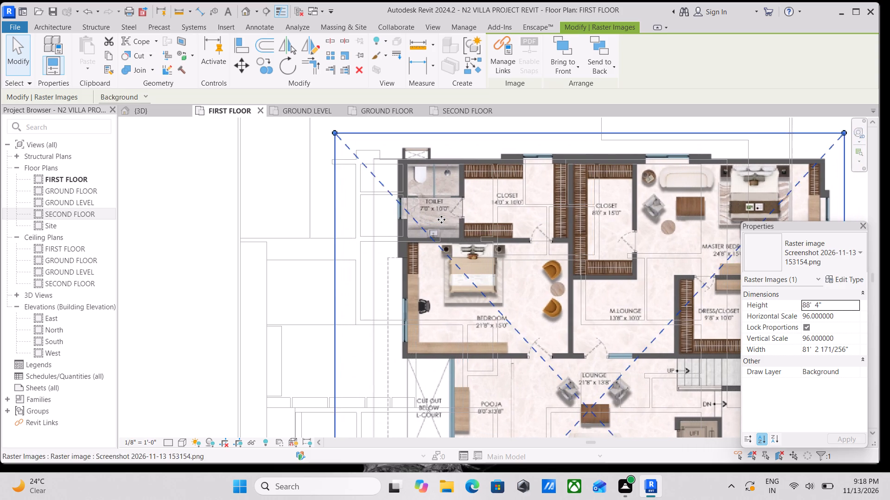
{"action": "key", "text": "Left"}
{"action": "key", "text": "Left"}
{"action": "key", "text": "Left"}
{"action": "key", "text": "Left"}
{"action": "key", "text": "Left"}
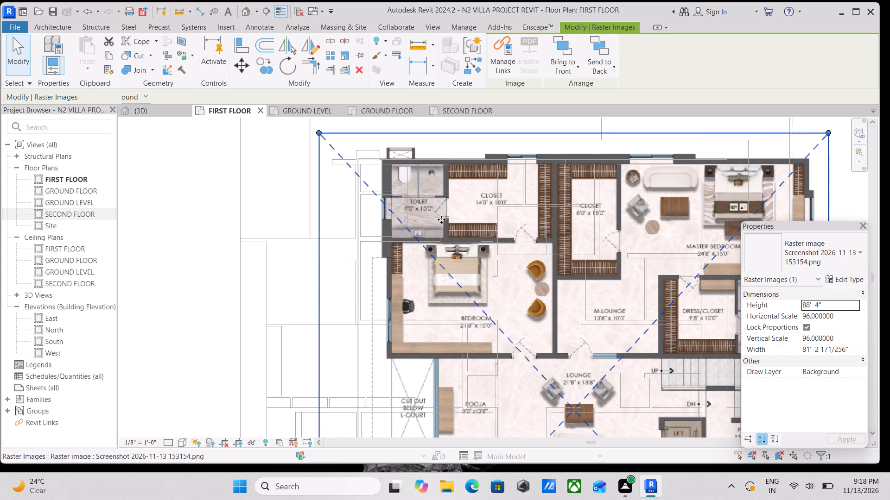
{"action": "key", "text": "Left"}
{"action": "key", "text": "Left"}
{"action": "key", "text": "Left"}
{"action": "key", "text": "Left"}
{"action": "key", "text": "Left"}
{"action": "key", "text": "Left"}
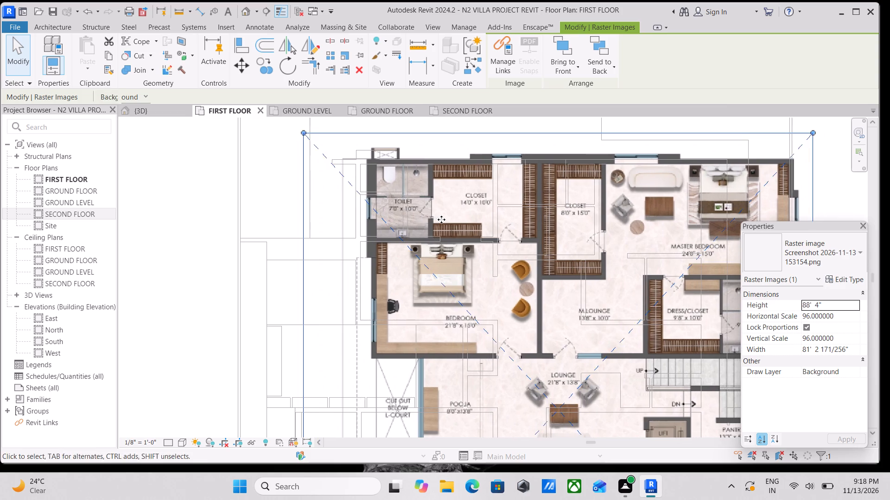
{"action": "key", "text": "Left"}
Fine-tune the first-floor plan image's east-west position so its eastern exterior walls sit just inside the underlay's eastern boundary.
{"action": "scroll", "coordinate": [441, 219], "scroll_direction": "down", "scroll_amount": 6}
{"action": "middle_click_drag", "start_coordinate": [464, 238], "coordinate": [456, 197]}
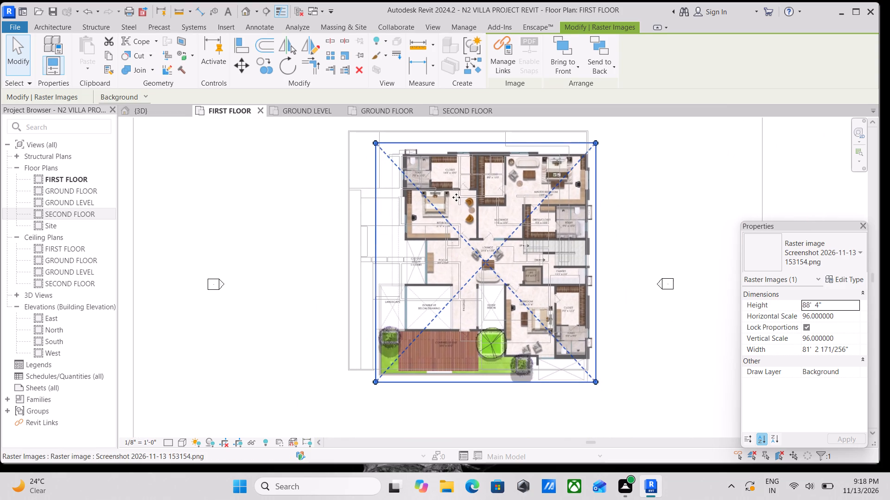
{"action": "key", "text": "Left"}
{"action": "key", "text": "Left"}
{"action": "key", "text": "Left"}
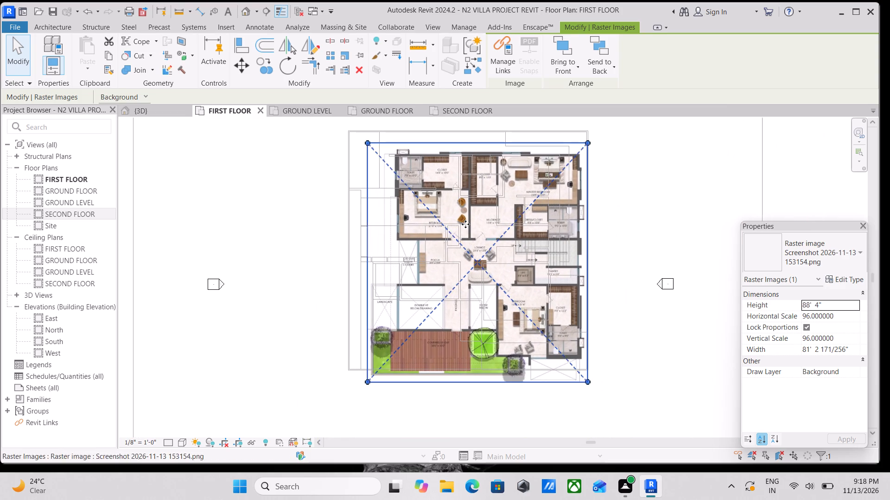
{"action": "key", "text": "Left"}
{"action": "key", "text": "Right"}
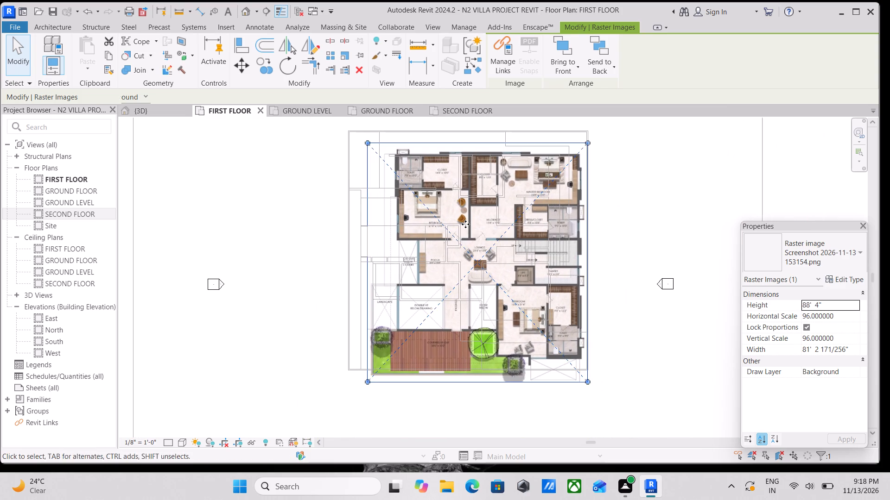
{"action": "key", "text": "Right"}
{"action": "scroll", "coordinate": [465, 224], "scroll_direction": "up", "scroll_amount": 2}
{"action": "middle_click_drag", "start_coordinate": [465, 224], "coordinate": [467, 226]}
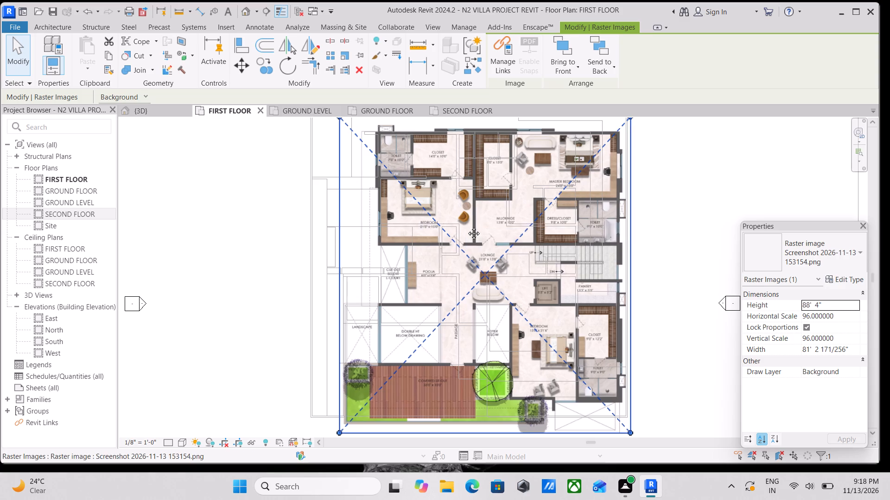
{"action": "middle_click_drag", "start_coordinate": [467, 226], "coordinate": [470, 268]}
{"action": "scroll", "coordinate": [470, 269], "scroll_direction": "up", "scroll_amount": 1}
{"action": "scroll", "coordinate": [420, 219], "scroll_direction": "up", "scroll_amount": 1}
{"action": "middle_click_drag", "start_coordinate": [421, 220], "coordinate": [455, 281]}
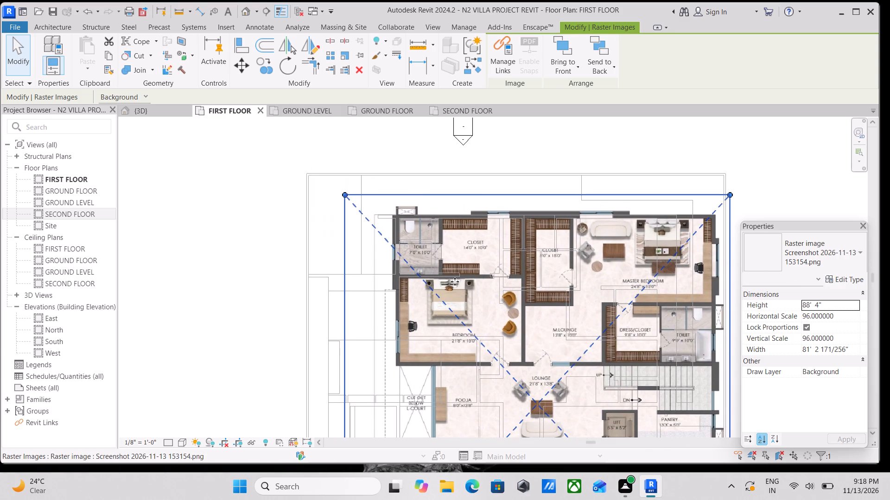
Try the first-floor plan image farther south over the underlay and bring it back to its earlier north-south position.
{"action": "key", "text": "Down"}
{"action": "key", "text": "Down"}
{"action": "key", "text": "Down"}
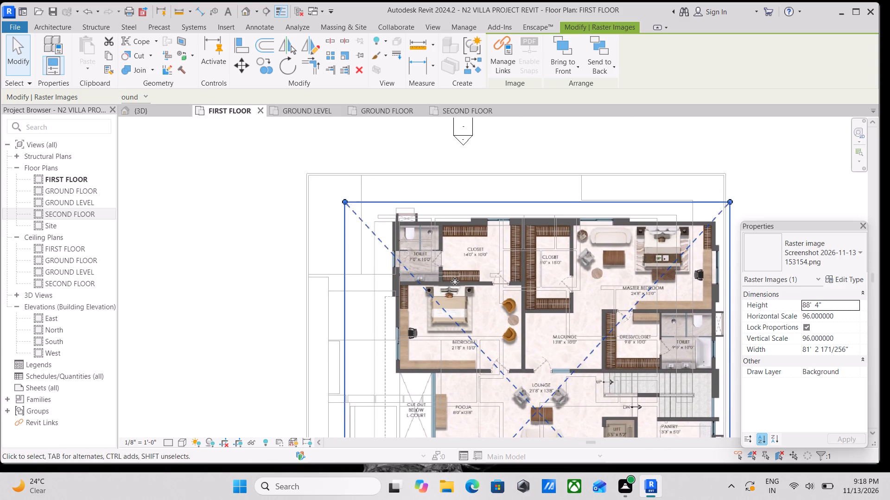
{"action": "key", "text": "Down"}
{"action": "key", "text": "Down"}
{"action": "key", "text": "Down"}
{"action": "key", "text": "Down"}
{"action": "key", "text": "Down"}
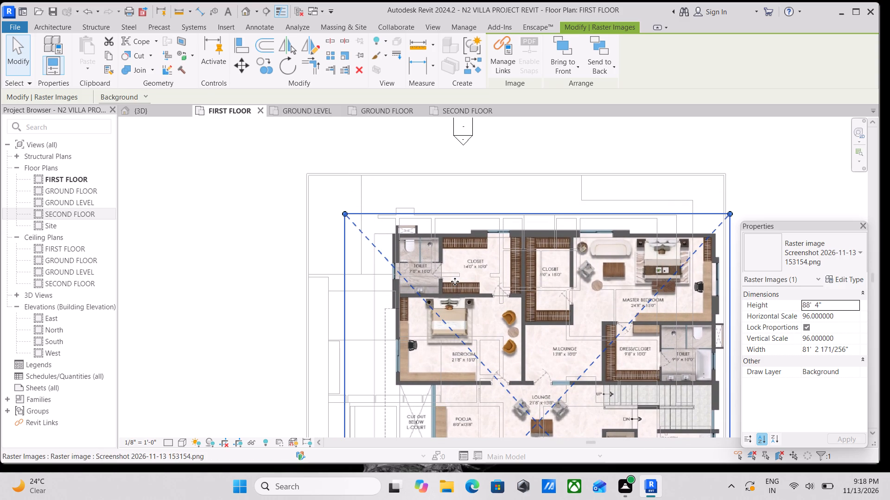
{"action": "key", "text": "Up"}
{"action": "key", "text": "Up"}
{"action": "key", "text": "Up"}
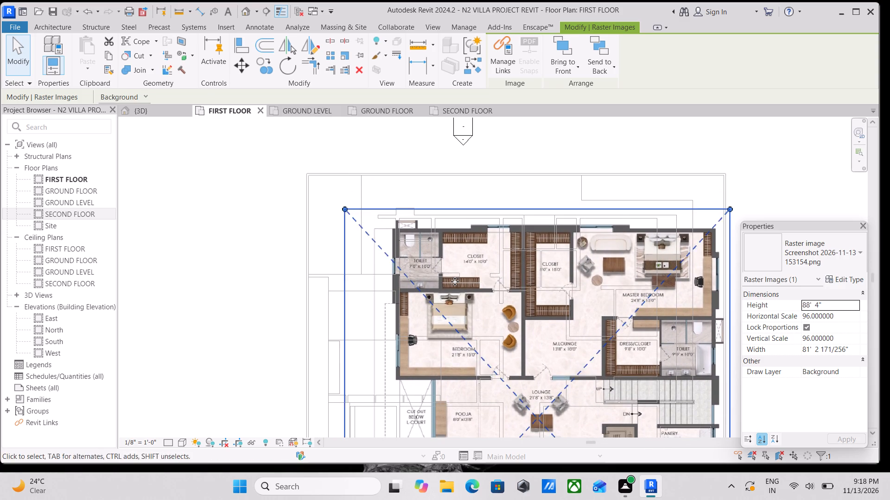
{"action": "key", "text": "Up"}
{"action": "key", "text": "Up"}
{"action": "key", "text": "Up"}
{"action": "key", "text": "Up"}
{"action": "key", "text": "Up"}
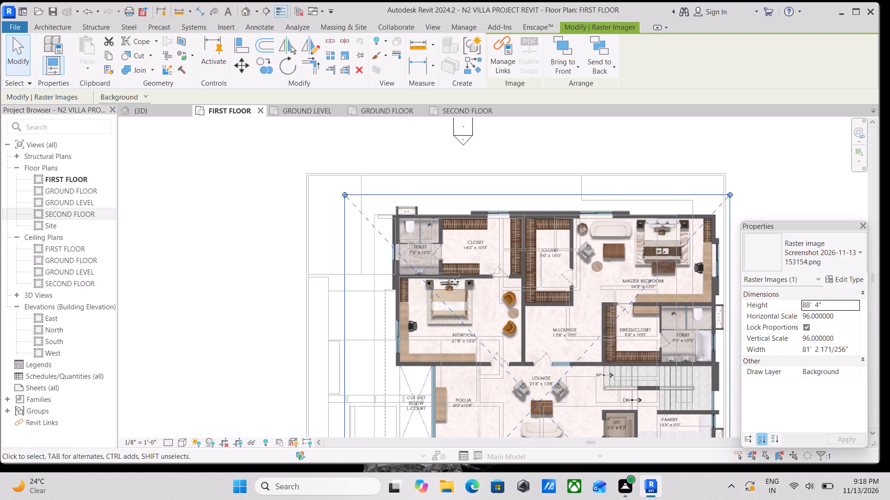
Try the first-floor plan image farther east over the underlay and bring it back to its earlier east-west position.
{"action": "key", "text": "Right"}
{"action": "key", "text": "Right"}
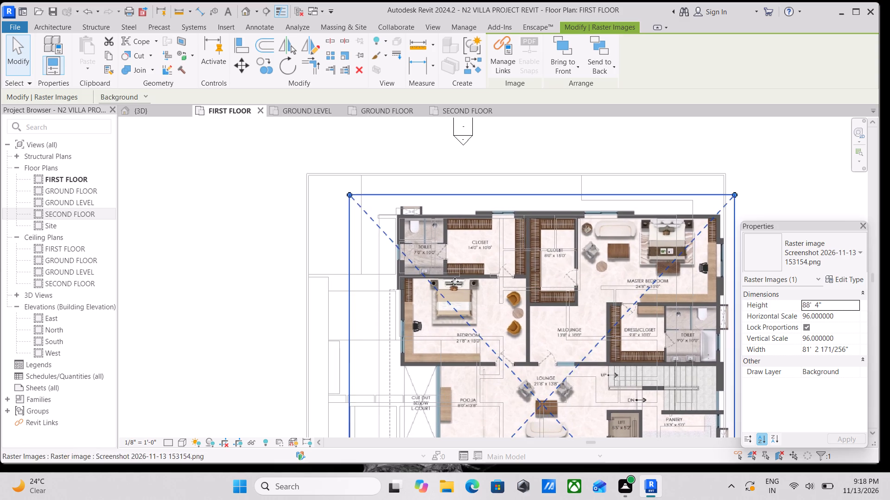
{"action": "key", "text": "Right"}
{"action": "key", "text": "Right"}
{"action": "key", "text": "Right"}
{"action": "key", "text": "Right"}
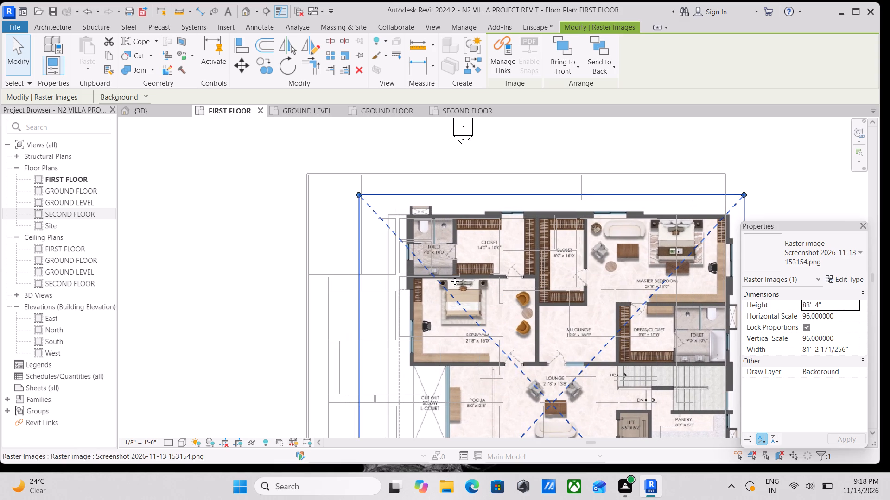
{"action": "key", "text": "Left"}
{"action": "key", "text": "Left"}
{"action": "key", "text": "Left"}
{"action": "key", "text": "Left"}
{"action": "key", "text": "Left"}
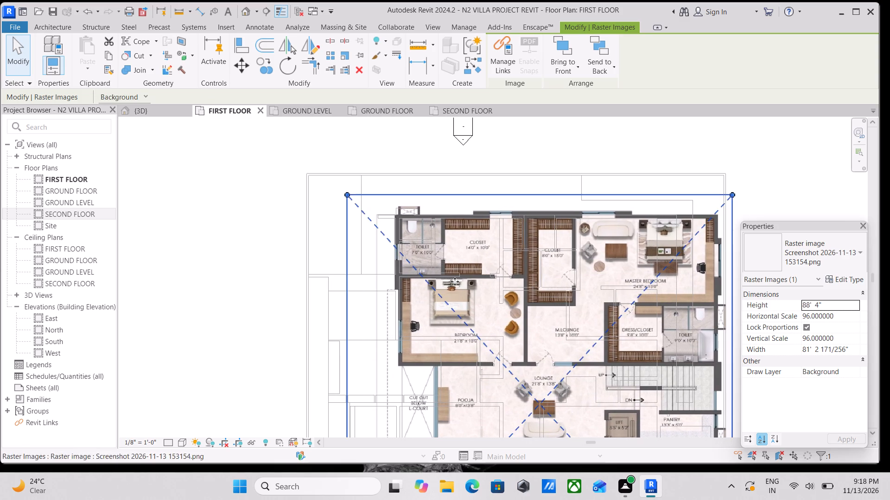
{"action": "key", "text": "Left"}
Shift the first-floor plan image west until its eastern and western edges both lie within the underlay's outer boundary.
{"action": "key", "text": "Left"}
{"action": "key", "text": "Left"}
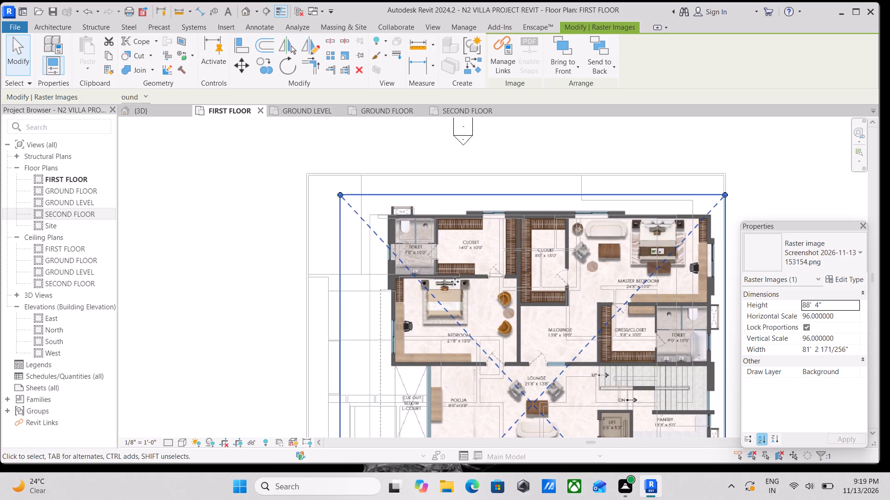
{"action": "key", "text": "Left"}
{"action": "key", "text": "Left"}
{"action": "key", "text": "Left"}
{"action": "key", "text": "Left"}
{"action": "key", "text": "Left"}
{"action": "key", "text": "Left"}
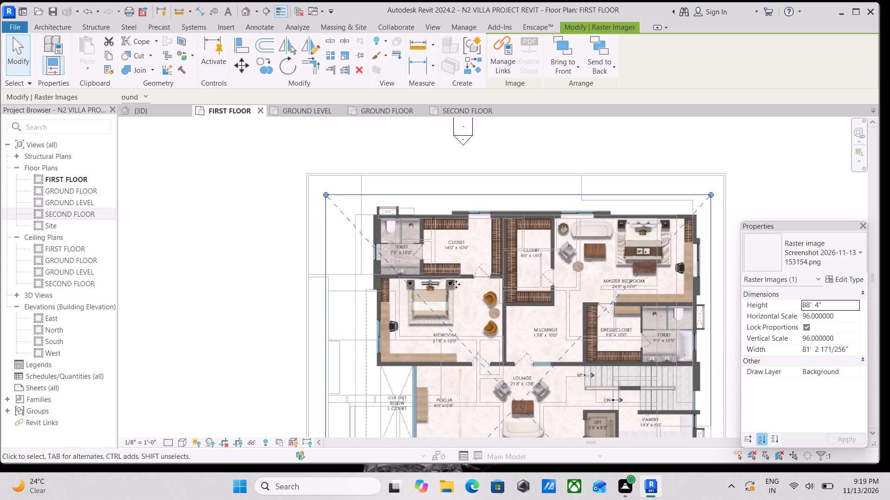
{"action": "scroll", "coordinate": [394, 212], "scroll_direction": "up", "scroll_amount": 1}
{"action": "middle_click_drag", "start_coordinate": [395, 212], "coordinate": [417, 253]}
{"action": "scroll", "coordinate": [417, 254], "scroll_direction": "up", "scroll_amount": 1}
{"action": "scroll", "coordinate": [426, 235], "scroll_direction": "down", "scroll_amount": 2}
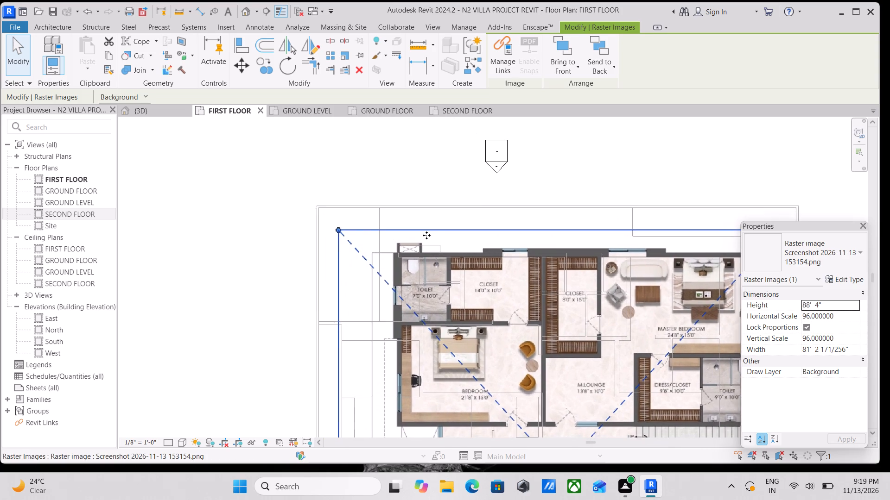
{"action": "scroll", "coordinate": [426, 235], "scroll_direction": "down", "scroll_amount": 5}
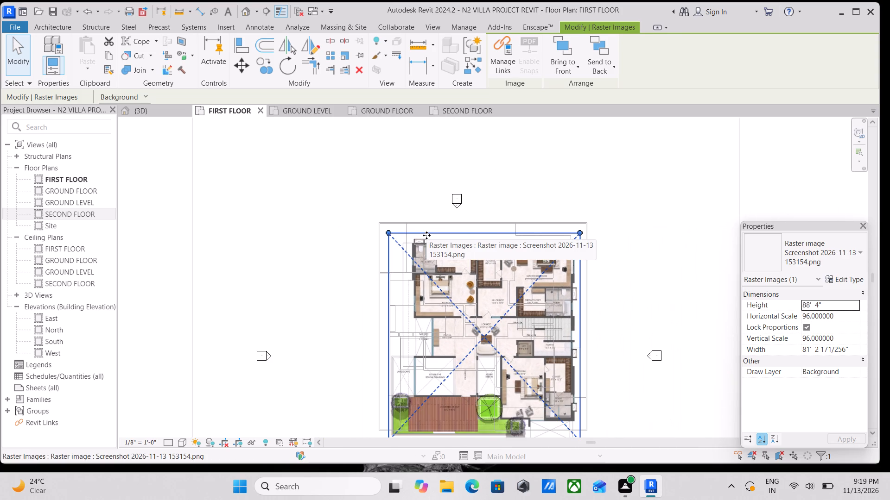
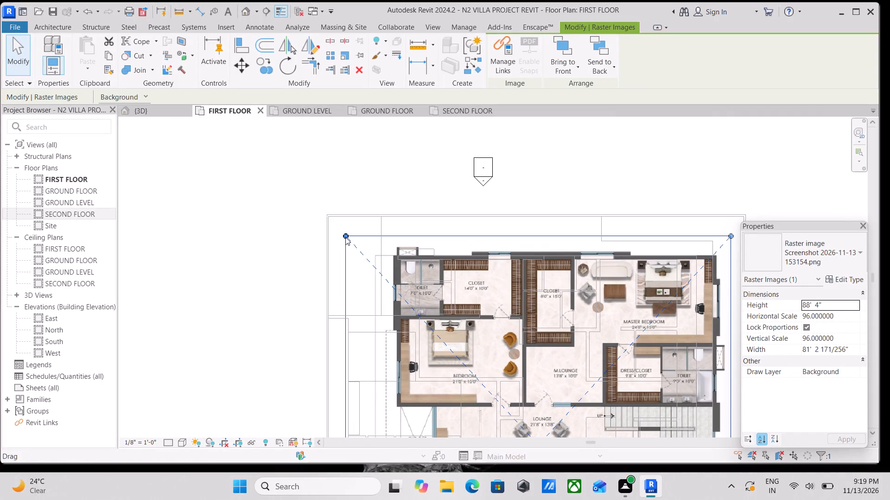
Shrink the first-floor plan image proportionally from its north-west corner to about 80' 3" wide and 87' 3" high.
{"action": "left_click_drag", "start_coordinate": [345, 237], "coordinate": [352, 240]}
{"action": "scroll", "coordinate": [422, 282], "scroll_direction": "down", "scroll_amount": 1}
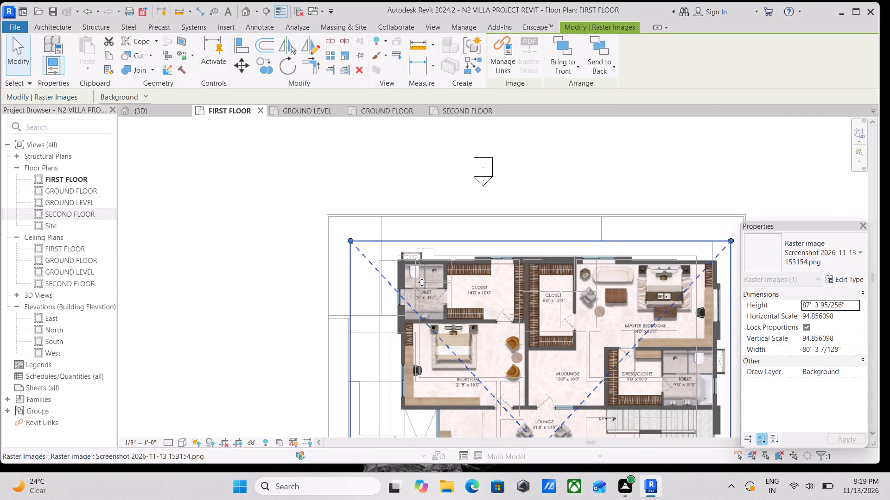
{"action": "scroll", "coordinate": [422, 282], "scroll_direction": "down", "scroll_amount": 1}
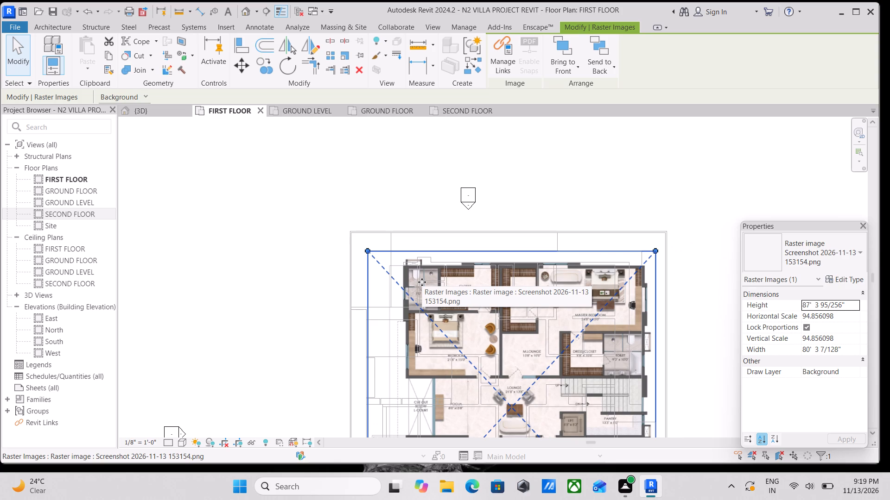
{"action": "scroll", "coordinate": [422, 282], "scroll_direction": "up", "scroll_amount": 3}
{"action": "scroll", "coordinate": [439, 231], "scroll_direction": "down", "scroll_amount": 2}
{"action": "middle_click_drag", "start_coordinate": [439, 231], "coordinate": [353, 190]}
{"action": "scroll", "coordinate": [354, 191], "scroll_direction": "up", "scroll_amount": 1}
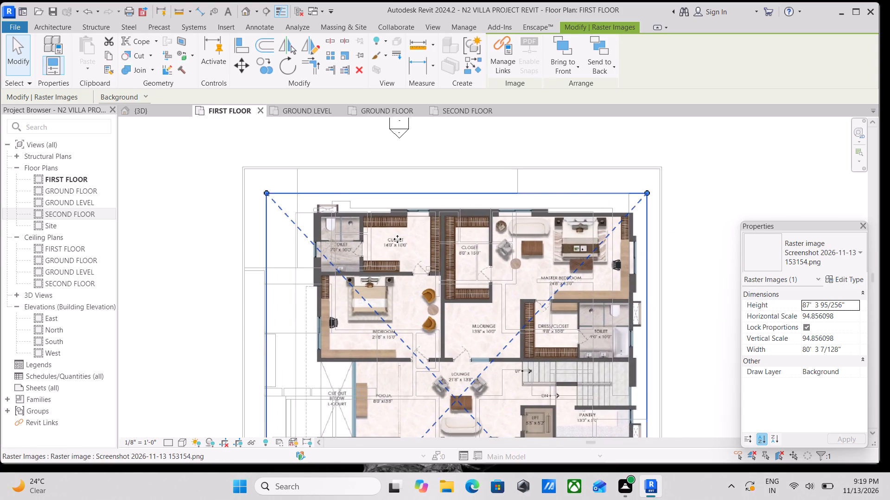
{"action": "scroll", "coordinate": [397, 239], "scroll_direction": "up", "scroll_amount": 1}
{"action": "scroll", "coordinate": [397, 239], "scroll_direction": "down", "scroll_amount": 2}
{"action": "middle_click_drag", "start_coordinate": [397, 239], "coordinate": [413, 247]}
{"action": "middle_click_drag", "start_coordinate": [482, 257], "coordinate": [455, 253]}
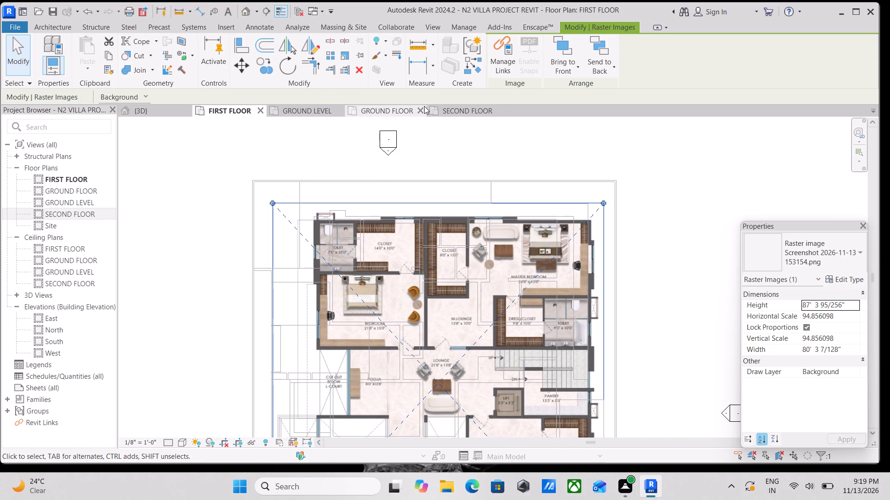
Check the Ground Floor plan, then examine the ground-floor exterior walls from the north and west in the 3D view.
{"action": "left_click", "coordinate": [381, 113]}
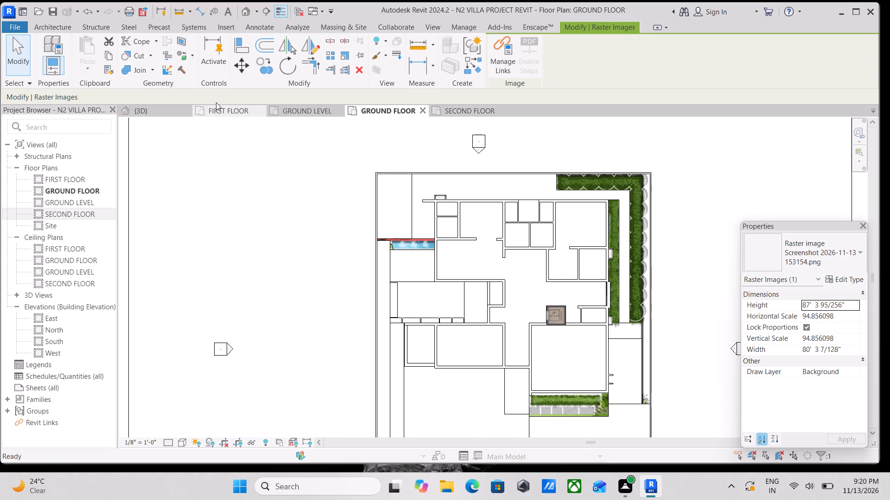
{"action": "left_click", "coordinate": [158, 107]}
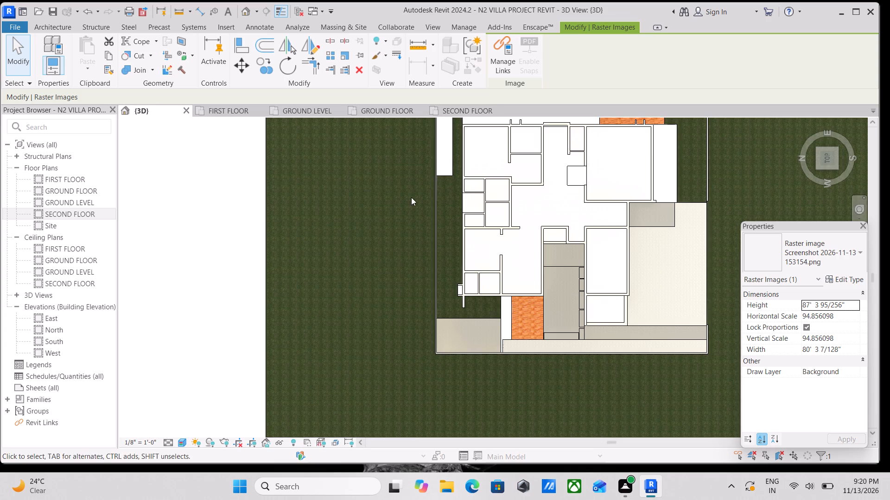
{"action": "scroll", "coordinate": [445, 208], "scroll_direction": "down", "scroll_amount": 2}
{"action": "middle_click_drag", "start_coordinate": [440, 208], "coordinate": [367, 197]}
{"action": "scroll", "coordinate": [550, 274], "scroll_direction": "up", "scroll_amount": 1}
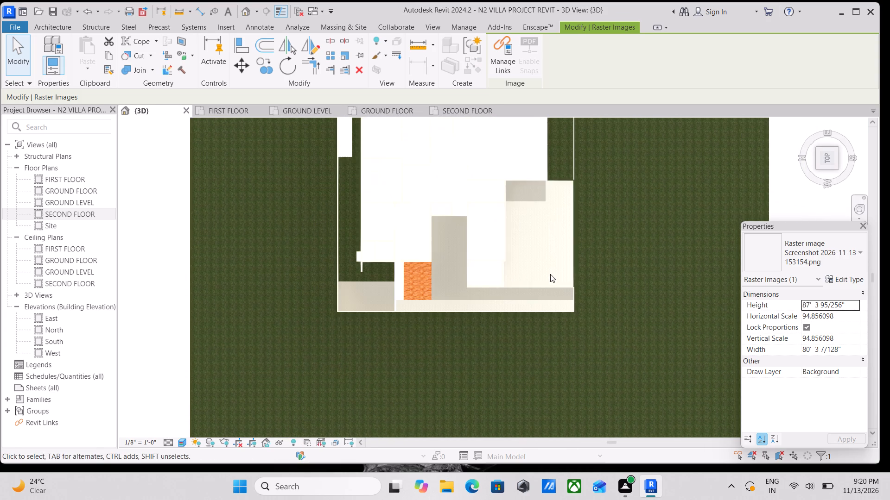
{"action": "middle_click_drag", "start_coordinate": [543, 167], "coordinate": [549, 246]}
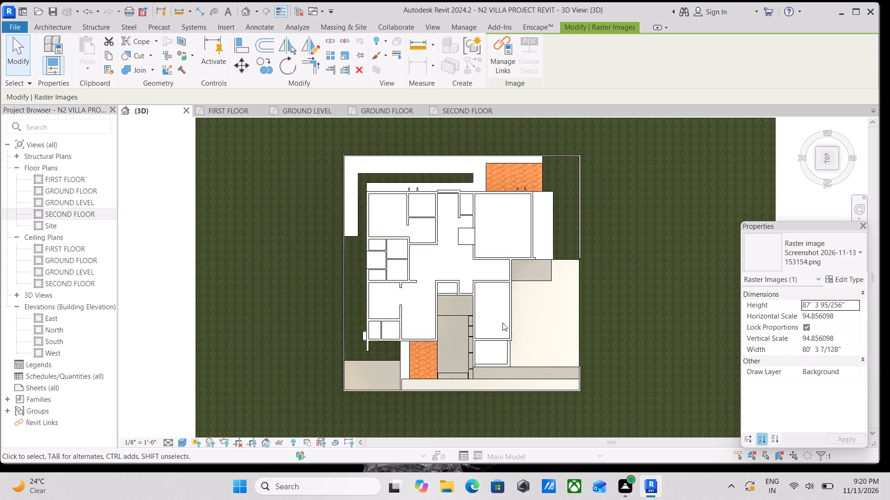
{"action": "scroll", "coordinate": [488, 327], "scroll_direction": "up", "scroll_amount": 2}
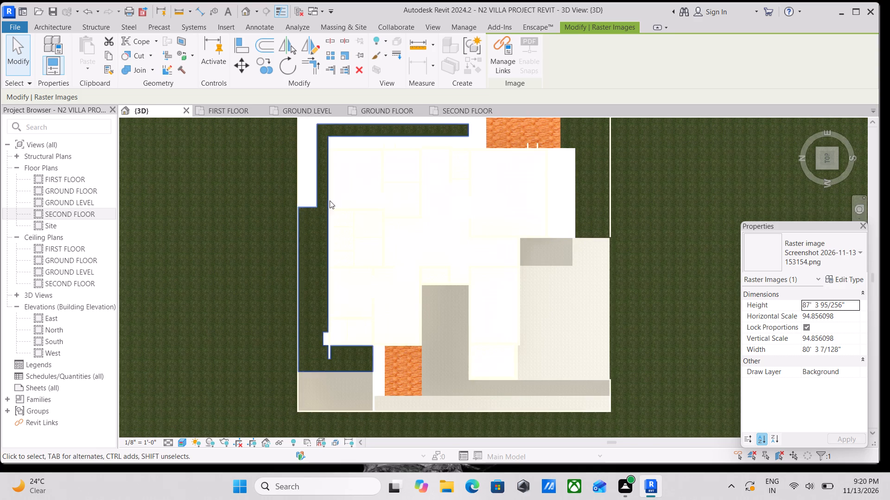
{"action": "scroll", "coordinate": [393, 234], "scroll_direction": "down", "scroll_amount": 2}
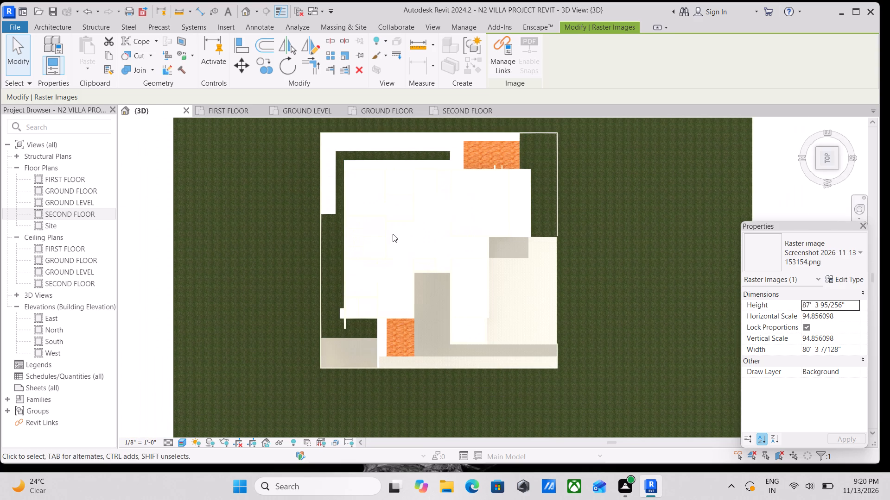
{"action": "middle_click_drag", "start_coordinate": [393, 236], "coordinate": [445, 122], "text": "shift"}
{"action": "middle_click_drag", "start_coordinate": [371, 296], "coordinate": [435, 158], "text": "shift"}
{"action": "scroll", "coordinate": [416, 311], "scroll_direction": "up", "scroll_amount": 3}
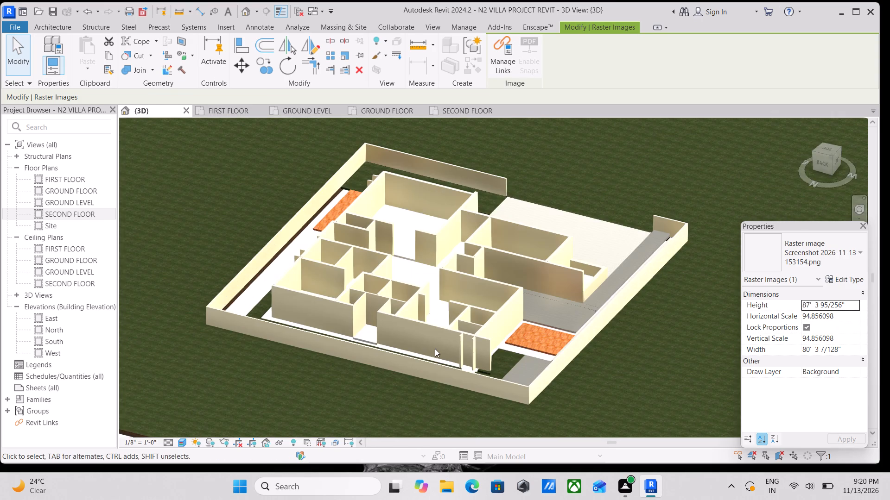
{"action": "middle_click_drag", "start_coordinate": [427, 344], "coordinate": [337, 361], "text": "shift"}
{"action": "scroll", "coordinate": [389, 310], "scroll_direction": "up", "scroll_amount": 2}
{"action": "scroll", "coordinate": [334, 358], "scroll_direction": "up", "scroll_amount": 1, "text": "shift"}
{"action": "middle_click_drag", "start_coordinate": [334, 358], "coordinate": [281, 343], "text": "shift"}
{"action": "scroll", "coordinate": [281, 343], "scroll_direction": "up", "scroll_amount": 1}
{"action": "scroll", "coordinate": [263, 296], "scroll_direction": "up", "scroll_amount": 4}
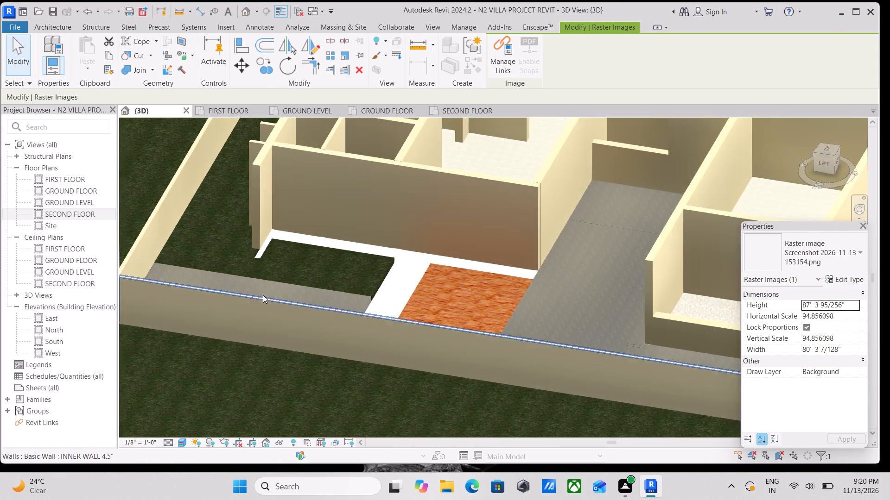
{"action": "scroll", "coordinate": [255, 262], "scroll_direction": "up", "scroll_amount": 2}
{"action": "middle_click_drag", "start_coordinate": [253, 251], "coordinate": [337, 195]}
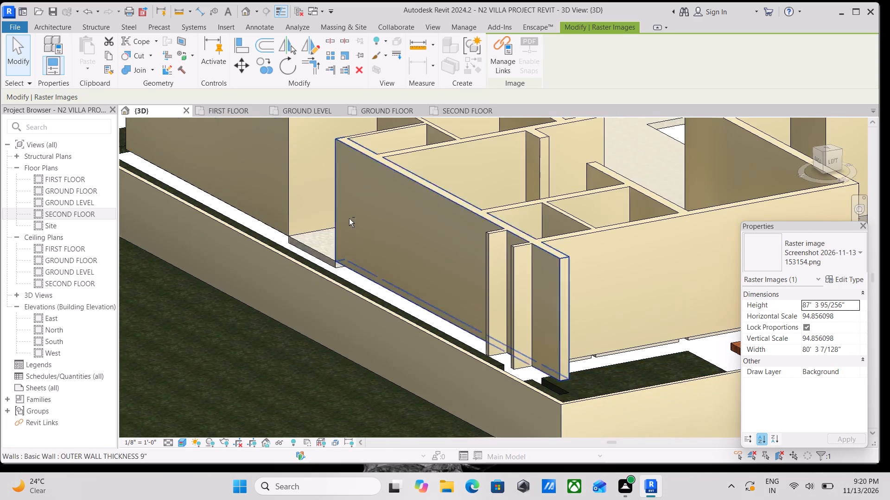
{"action": "middle_click_drag", "start_coordinate": [369, 242], "coordinate": [366, 253], "text": "shift"}
{"action": "scroll", "coordinate": [366, 253], "scroll_direction": "up", "scroll_amount": 1, "text": "shift"}
{"action": "scroll", "coordinate": [340, 258], "scroll_direction": "up", "scroll_amount": 3}
{"action": "middle_click_drag", "start_coordinate": [339, 269], "coordinate": [355, 268], "text": "shift"}
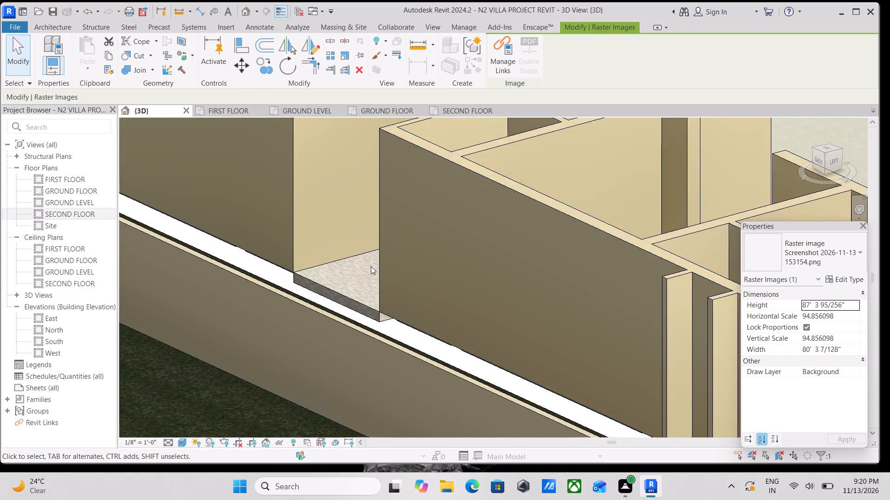
Examine the whole ground-floor model from the south-west, including the low-walled space at the building's south-west corner.
{"action": "scroll", "coordinate": [373, 265], "scroll_direction": "down", "scroll_amount": 10}
{"action": "middle_click_drag", "start_coordinate": [385, 264], "coordinate": [310, 275], "text": "shift"}
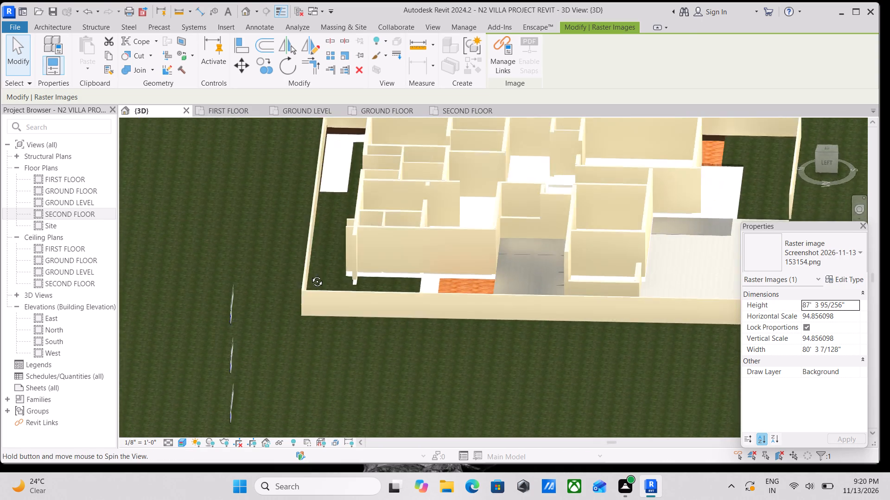
{"action": "middle_click_drag", "start_coordinate": [310, 275], "coordinate": [335, 294], "text": "shift"}
{"action": "scroll", "coordinate": [337, 295], "scroll_direction": "down", "scroll_amount": 4}
{"action": "middle_click_drag", "start_coordinate": [374, 271], "coordinate": [385, 296], "text": "shift"}
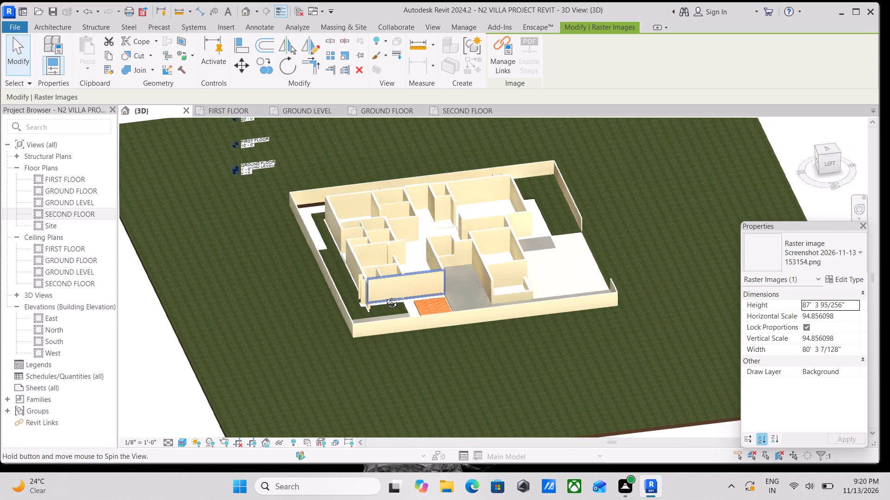
{"action": "middle_click_drag", "start_coordinate": [385, 296], "coordinate": [337, 327], "text": "shift"}
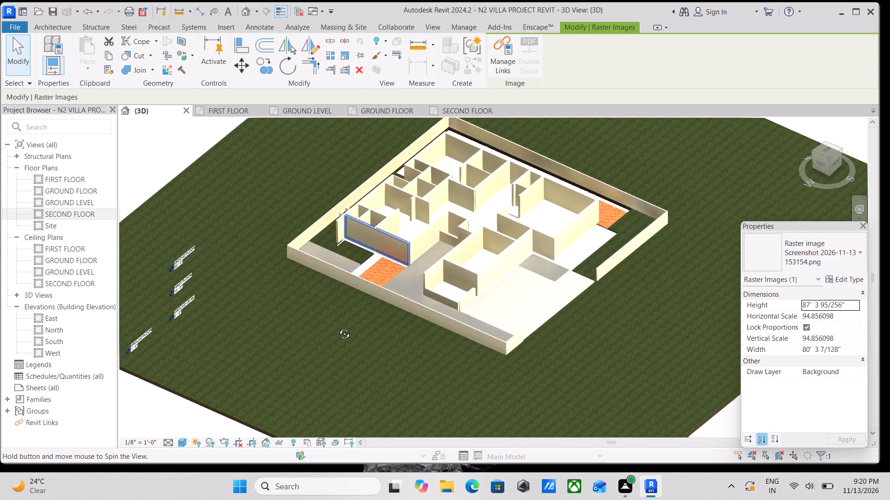
{"action": "middle_click_drag", "start_coordinate": [337, 327], "coordinate": [261, 269], "text": "shift"}
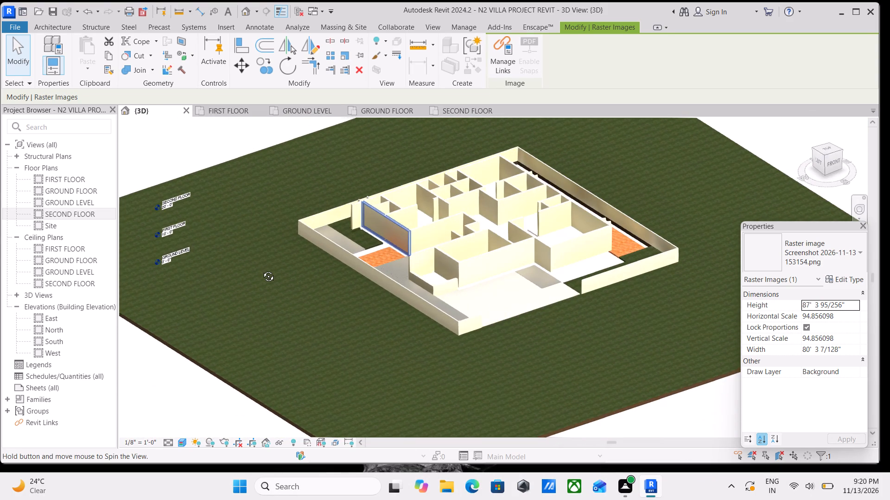
{"action": "middle_click_drag", "start_coordinate": [261, 269], "coordinate": [263, 285], "text": "shift"}
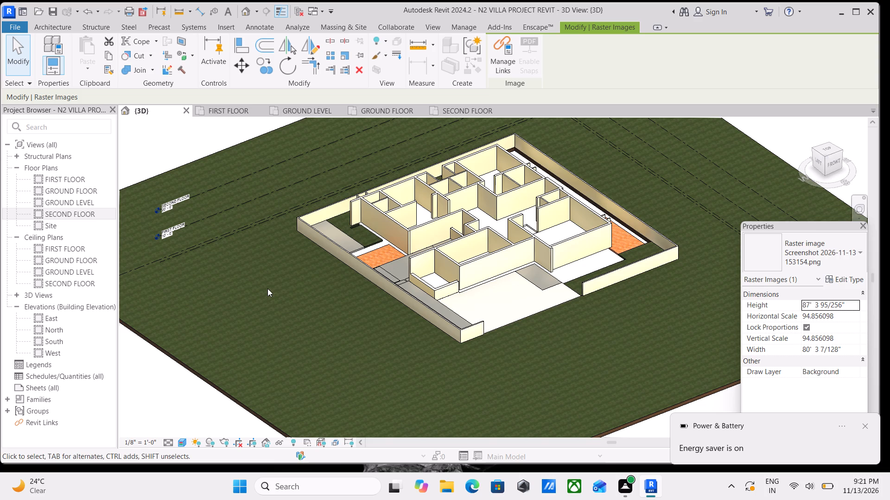
{"action": "scroll", "coordinate": [404, 231], "scroll_direction": "up", "scroll_amount": 3}
{"action": "scroll", "coordinate": [366, 241], "scroll_direction": "up", "scroll_amount": 2}
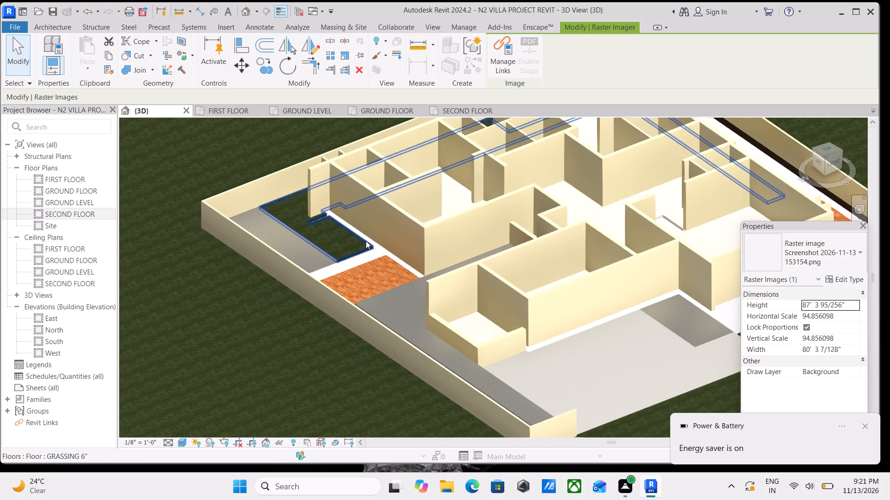
{"action": "scroll", "coordinate": [396, 241], "scroll_direction": "up", "scroll_amount": 1}
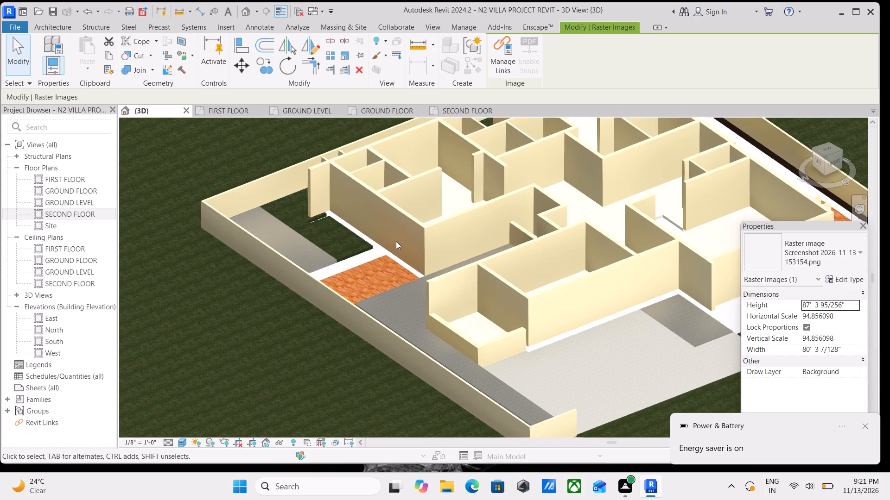
{"action": "scroll", "coordinate": [396, 241], "scroll_direction": "up", "scroll_amount": 2}
{"action": "scroll", "coordinate": [400, 238], "scroll_direction": "down", "scroll_amount": 6}
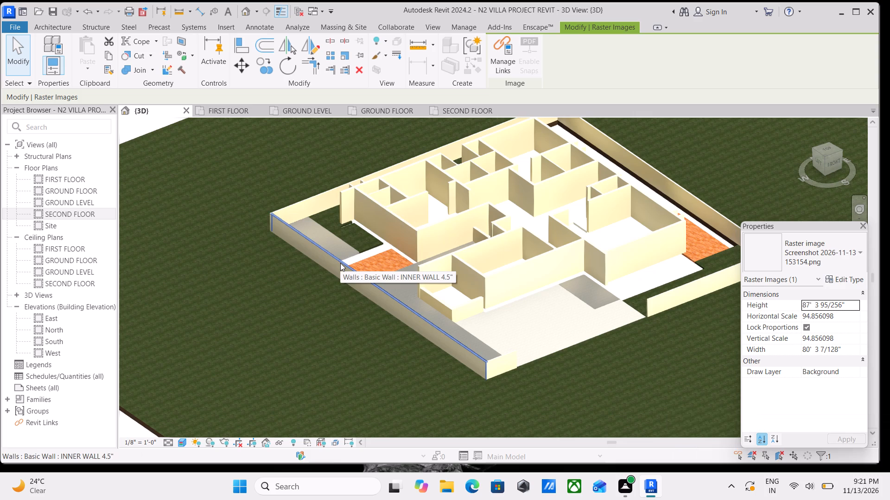
{"action": "scroll", "coordinate": [478, 260], "scroll_direction": "up", "scroll_amount": 6}
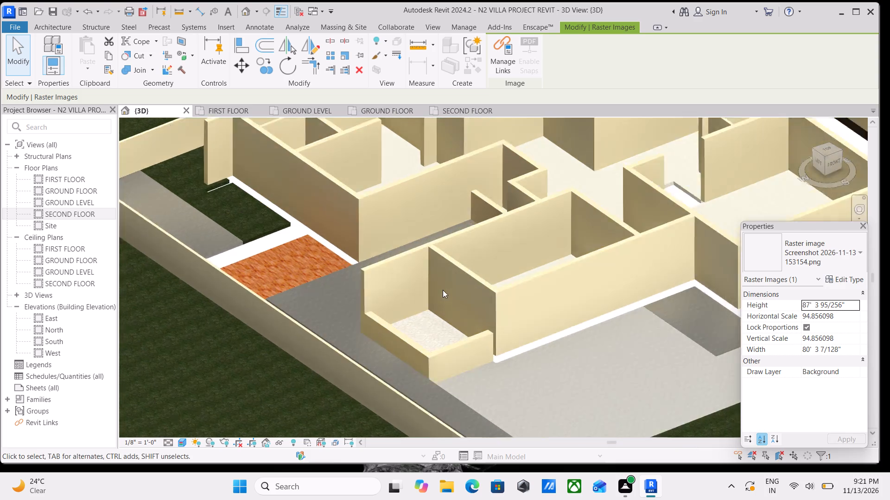
{"action": "scroll", "coordinate": [443, 290], "scroll_direction": "up", "scroll_amount": 2}
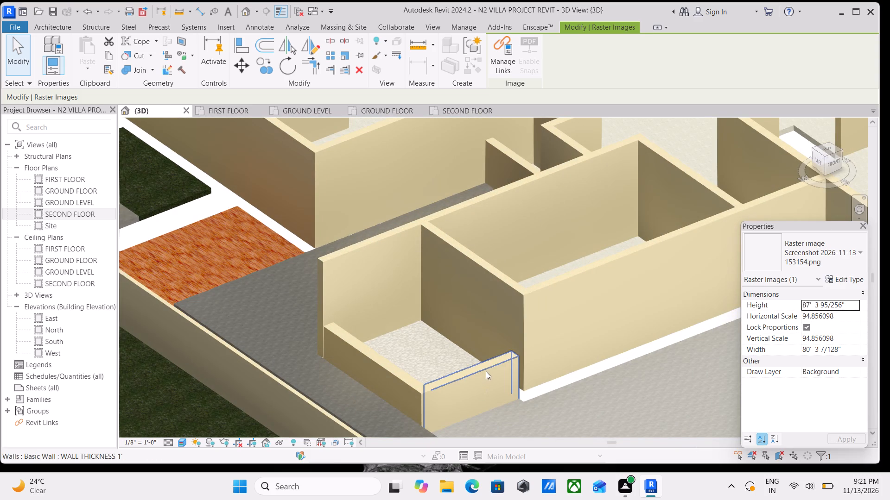
Select the low WALL THICKNESS 1' wall on the south side of the south-west space and inspect its junction with the outer wall.
{"action": "left_click", "coordinate": [486, 371]}
{"action": "scroll", "coordinate": [486, 371], "scroll_direction": "down", "scroll_amount": 1}
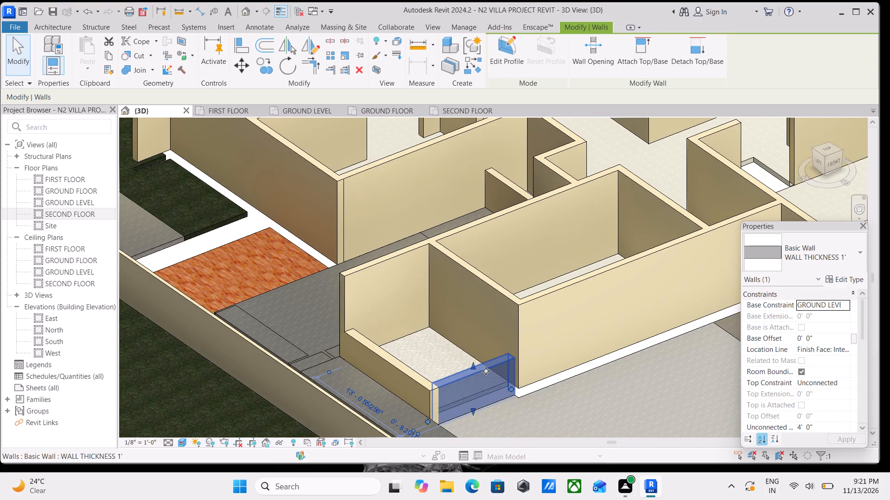
{"action": "middle_click_drag", "start_coordinate": [487, 372], "coordinate": [609, 369], "text": "shift"}
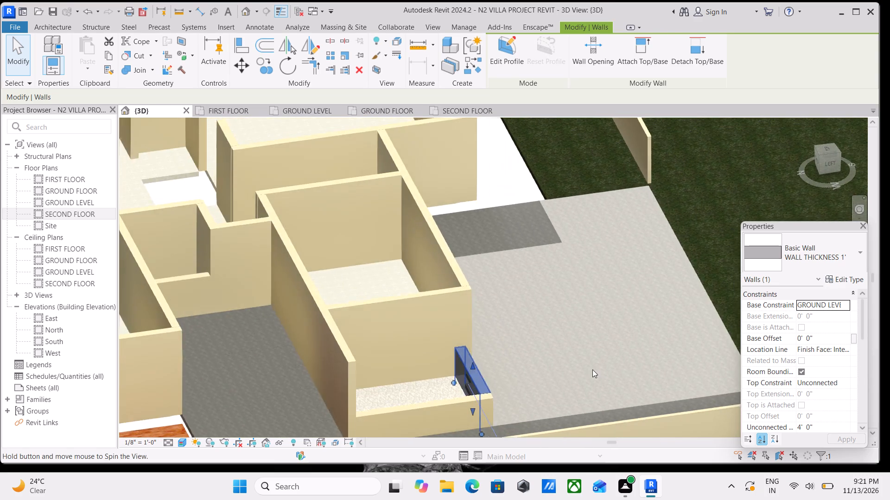
{"action": "middle_click_drag", "start_coordinate": [500, 381], "coordinate": [547, 393], "text": "shift"}
{"action": "scroll", "coordinate": [457, 384], "scroll_direction": "up", "scroll_amount": 1}
{"action": "middle_click_drag", "start_coordinate": [457, 384], "coordinate": [334, 373], "text": "shift"}
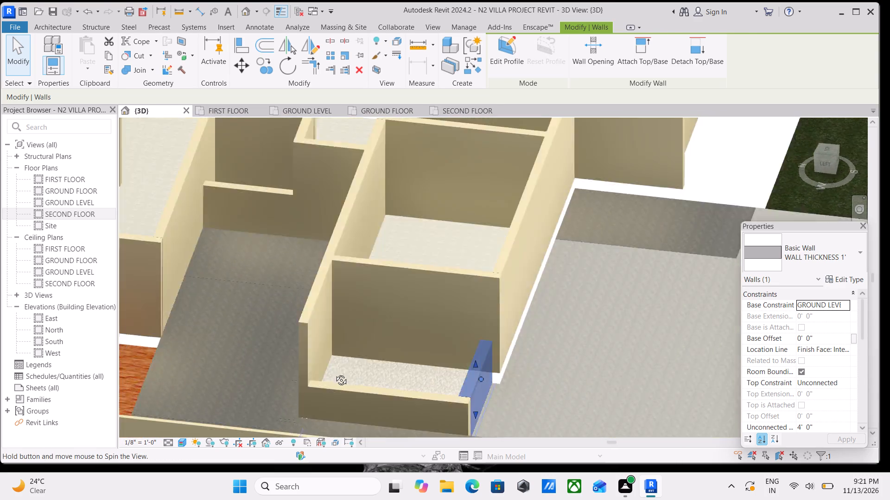
{"action": "middle_click_drag", "start_coordinate": [334, 373], "coordinate": [259, 334], "text": "shift"}
{"action": "middle_click_drag", "start_coordinate": [466, 434], "coordinate": [407, 415], "text": "shift"}
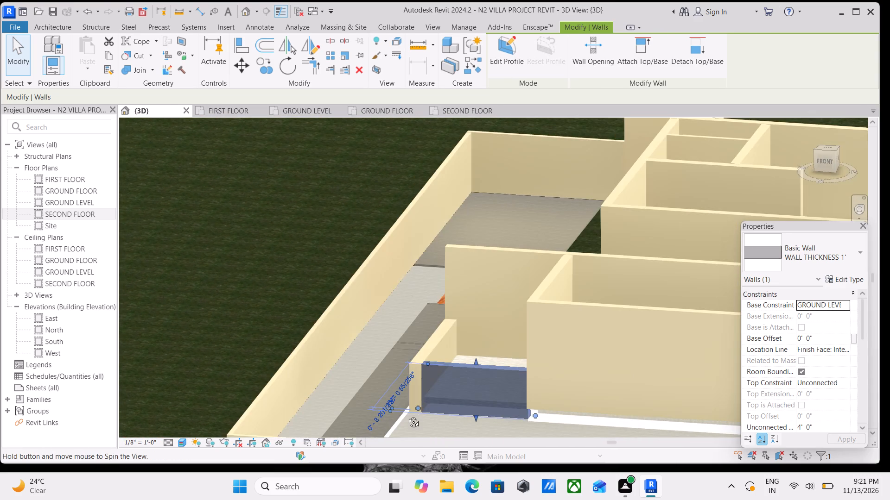
{"action": "middle_click_drag", "start_coordinate": [407, 415], "coordinate": [449, 433], "text": "shift"}
{"action": "scroll", "coordinate": [536, 391], "scroll_direction": "up", "scroll_amount": 3}
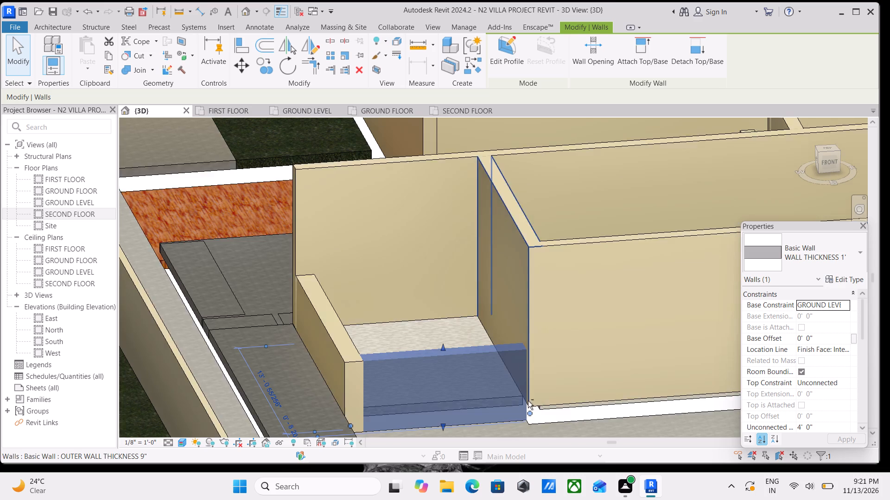
{"action": "middle_click_drag", "start_coordinate": [526, 400], "coordinate": [516, 392], "text": "shift"}
{"action": "key", "text": "Escape"}
Inspect the south exterior wall's base beside the low-walled space, selecting the FLOORING 6" floor beneath it, and view the whole model.
{"action": "scroll", "coordinate": [516, 392], "scroll_direction": "down", "scroll_amount": 1}
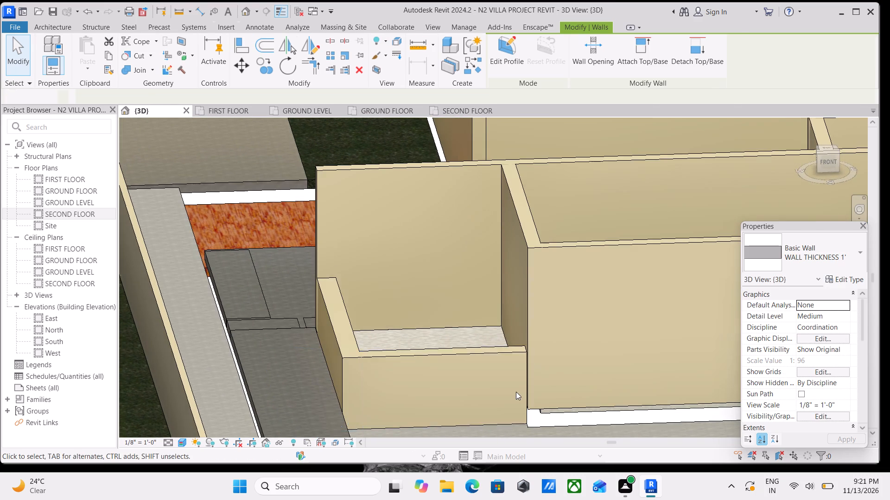
{"action": "scroll", "coordinate": [516, 392], "scroll_direction": "down", "scroll_amount": 2}
{"action": "middle_click_drag", "start_coordinate": [513, 390], "coordinate": [451, 360]}
{"action": "scroll", "coordinate": [451, 360], "scroll_direction": "up", "scroll_amount": 2}
{"action": "scroll", "coordinate": [464, 371], "scroll_direction": "down", "scroll_amount": 3}
{"action": "middle_click_drag", "start_coordinate": [466, 373], "coordinate": [460, 369]}
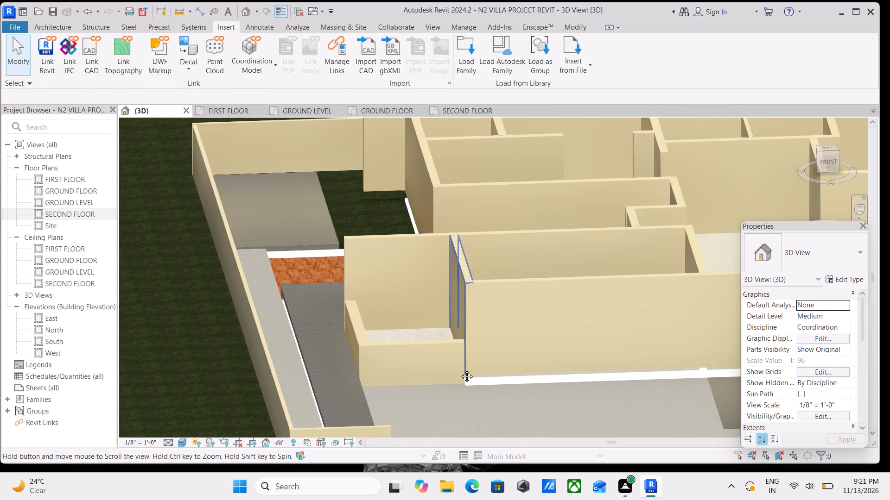
{"action": "middle_click_drag", "start_coordinate": [460, 369], "coordinate": [396, 325]}
{"action": "scroll", "coordinate": [425, 328], "scroll_direction": "up", "scroll_amount": 1}
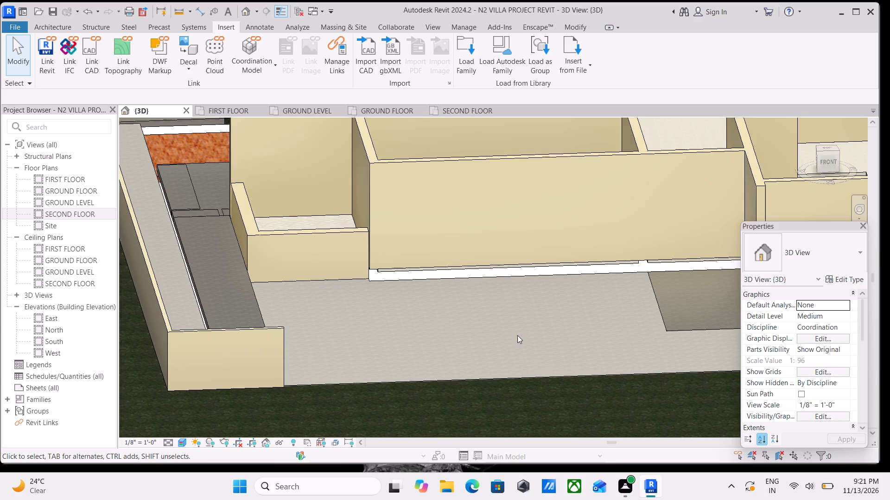
{"action": "scroll", "coordinate": [517, 335], "scroll_direction": "up", "scroll_amount": 1}
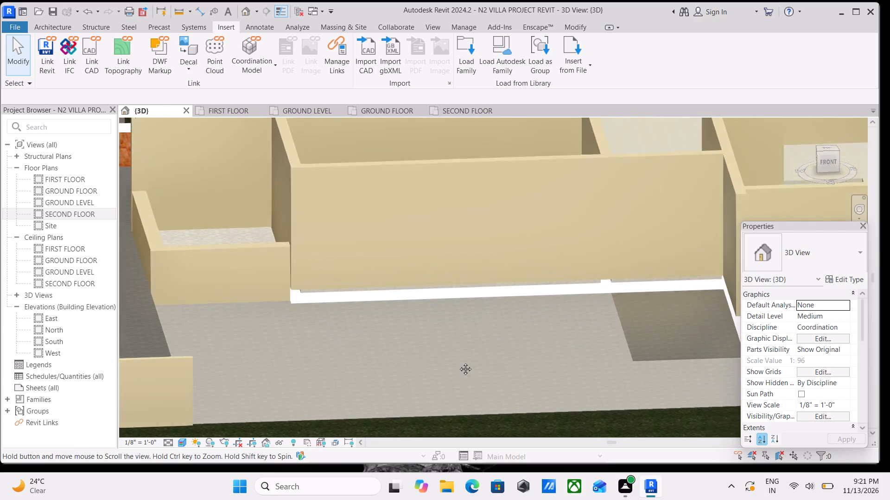
{"action": "left_click", "coordinate": [334, 292]}
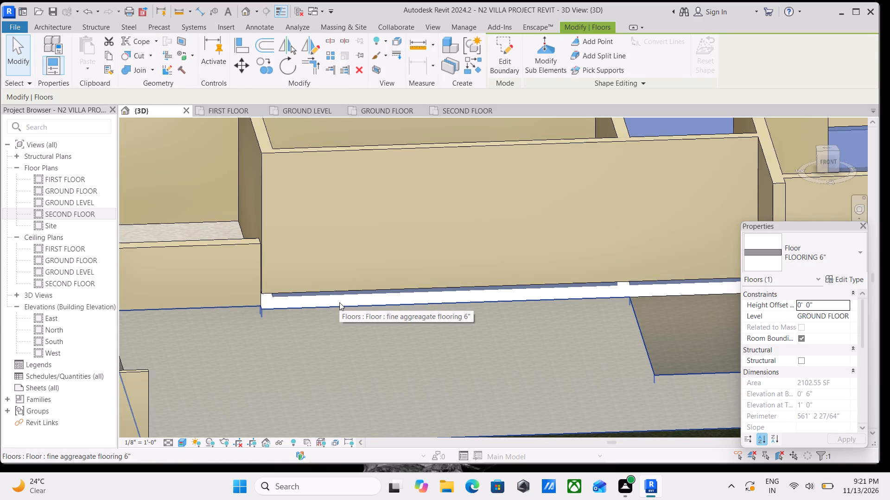
{"action": "key", "text": "Escape"}
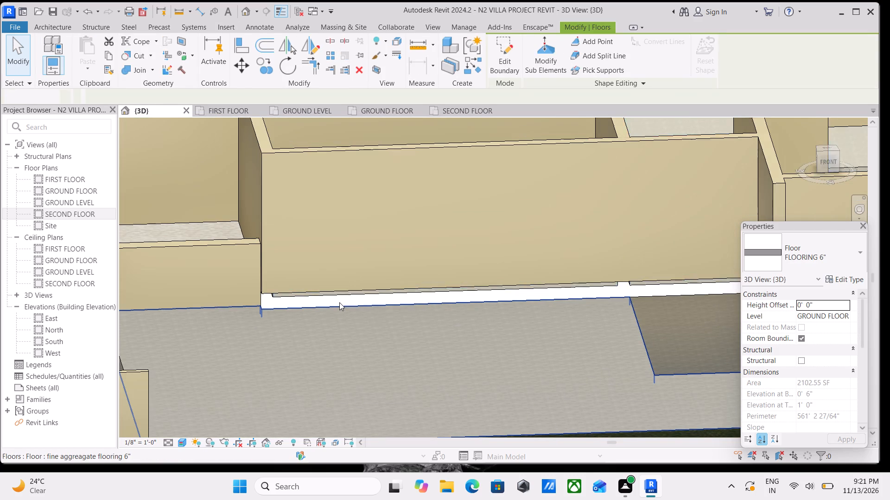
{"action": "scroll", "coordinate": [339, 302], "scroll_direction": "down", "scroll_amount": 3}
{"action": "scroll", "coordinate": [411, 315], "scroll_direction": "down", "scroll_amount": 4}
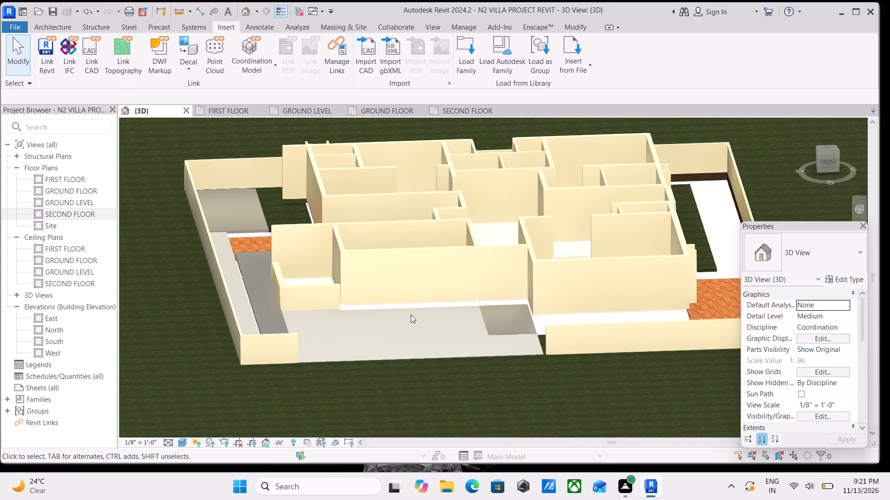
{"action": "scroll", "coordinate": [411, 315], "scroll_direction": "down", "scroll_amount": 3}
{"action": "middle_click_drag", "start_coordinate": [420, 331], "coordinate": [488, 376], "text": "shift"}
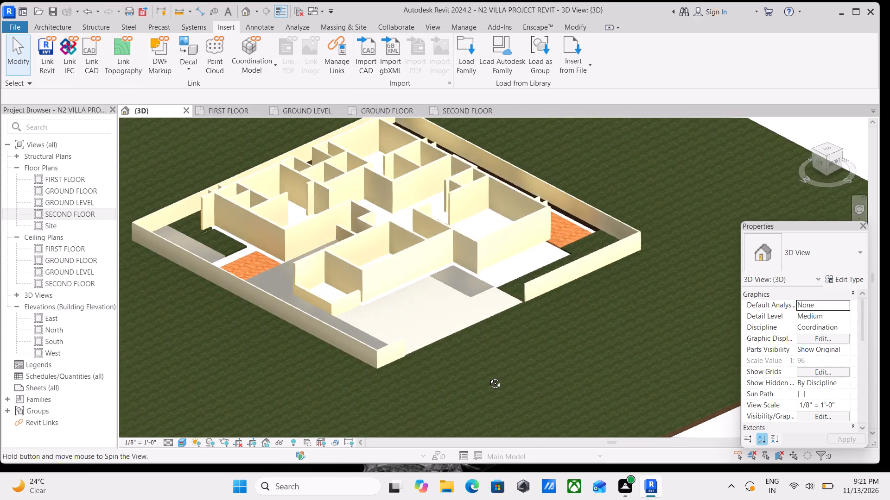
{"action": "middle_click_drag", "start_coordinate": [488, 376], "coordinate": [442, 371], "text": "shift"}
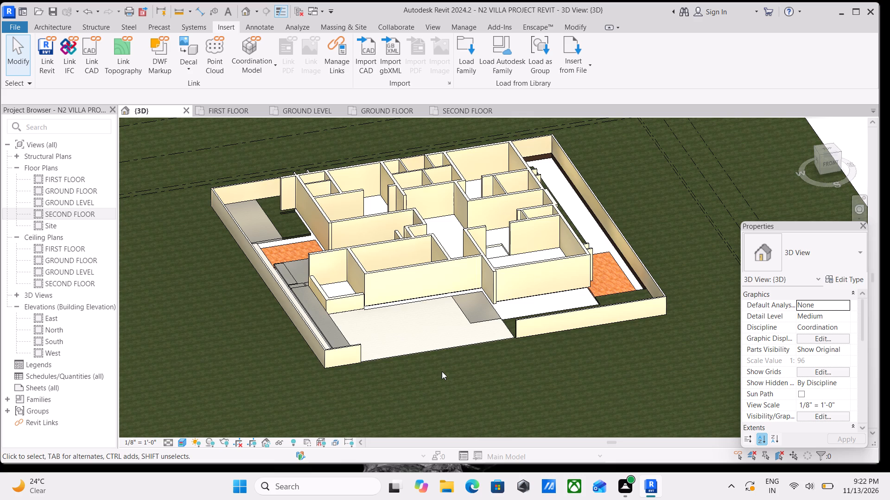
Examine the low-walled south-west space and its adjoining room from several angles around the ground-floor model.
{"action": "scroll", "coordinate": [404, 347], "scroll_direction": "up", "scroll_amount": 3}
{"action": "scroll", "coordinate": [340, 287], "scroll_direction": "up", "scroll_amount": 3}
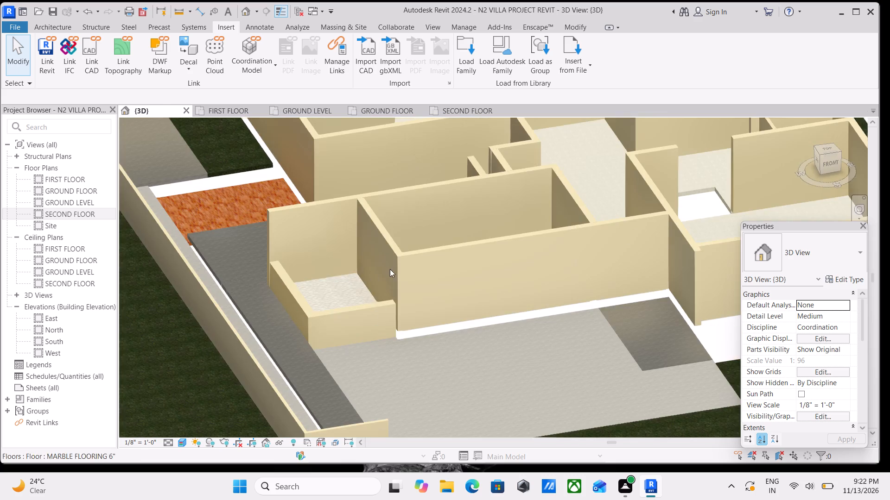
{"action": "scroll", "coordinate": [390, 269], "scroll_direction": "up", "scroll_amount": 4}
{"action": "scroll", "coordinate": [459, 308], "scroll_direction": "down", "scroll_amount": 3}
{"action": "middle_click_drag", "start_coordinate": [457, 308], "coordinate": [421, 315]}
{"action": "middle_click_drag", "start_coordinate": [473, 293], "coordinate": [434, 353], "text": "shift"}
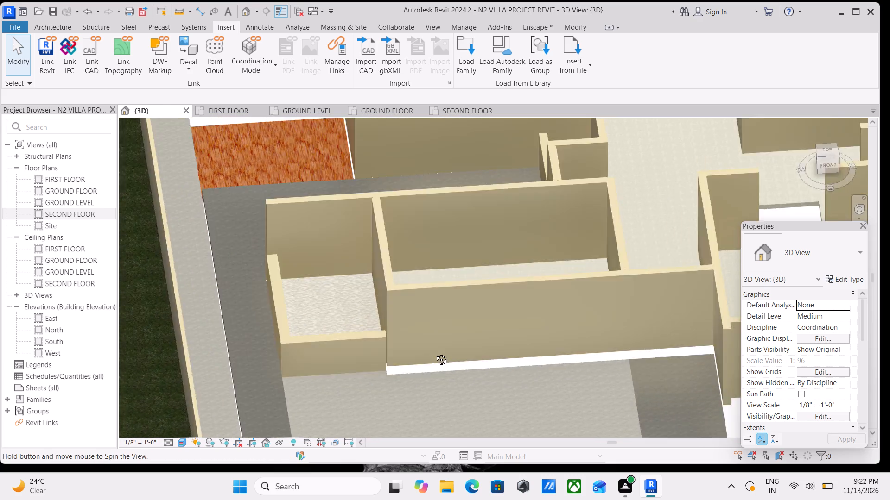
{"action": "middle_click_drag", "start_coordinate": [434, 353], "coordinate": [359, 408], "text": "shift"}
{"action": "middle_click_drag", "start_coordinate": [455, 362], "coordinate": [497, 255], "text": "shift"}
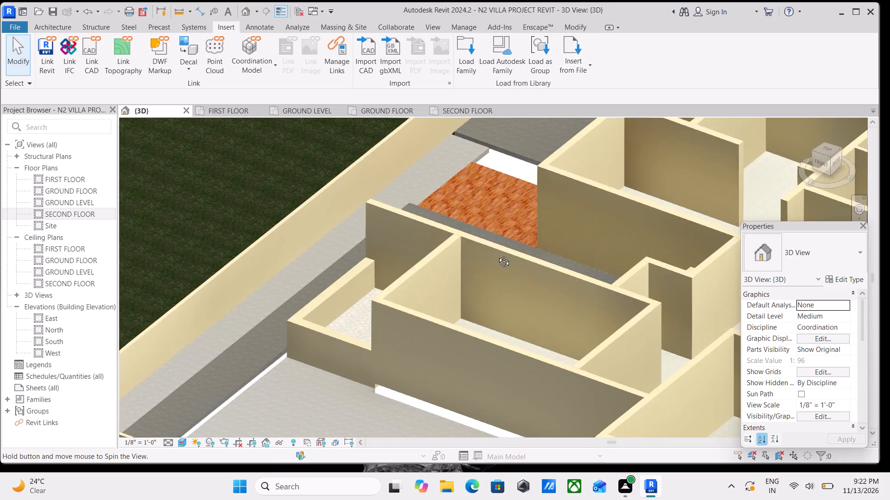
{"action": "middle_click_drag", "start_coordinate": [497, 255], "coordinate": [522, 248], "text": "shift"}
{"action": "scroll", "coordinate": [522, 248], "scroll_direction": "up", "scroll_amount": 1, "text": "shift"}
{"action": "scroll", "coordinate": [522, 248], "scroll_direction": "down", "scroll_amount": 1, "text": "shift"}
{"action": "middle_click_drag", "start_coordinate": [522, 249], "coordinate": [483, 313], "text": "shift"}
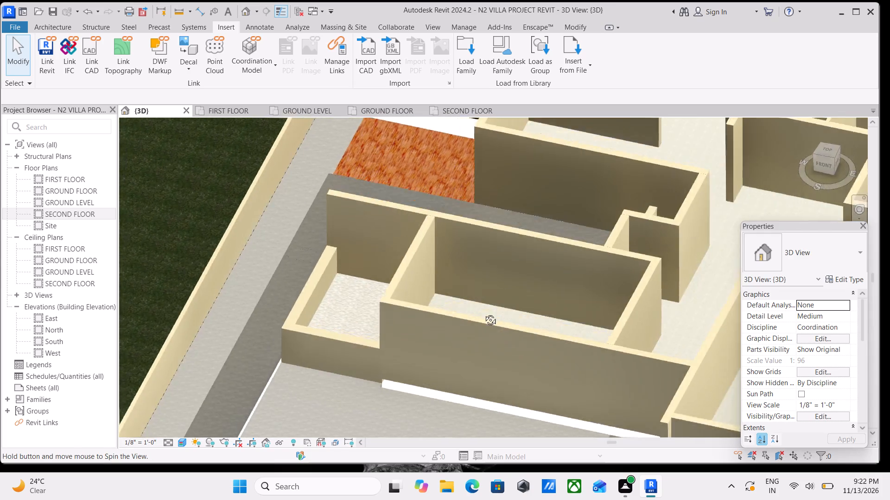
{"action": "middle_click_drag", "start_coordinate": [483, 313], "coordinate": [388, 391], "text": "shift"}
{"action": "scroll", "coordinate": [388, 391], "scroll_direction": "up", "scroll_amount": 1, "text": "shift"}
{"action": "scroll", "coordinate": [447, 325], "scroll_direction": "down", "scroll_amount": 3}
{"action": "middle_click_drag", "start_coordinate": [447, 325], "coordinate": [434, 188]}
{"action": "middle_click_drag", "start_coordinate": [489, 306], "coordinate": [405, 234], "text": "shift"}
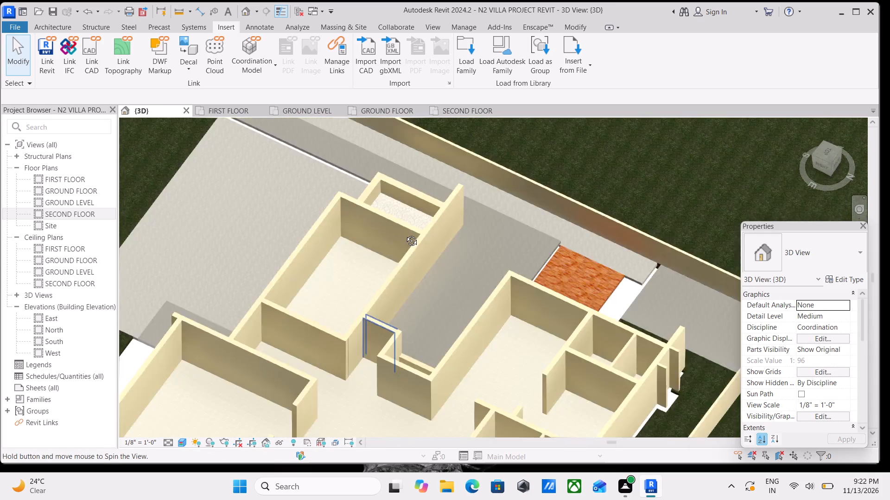
{"action": "middle_click_drag", "start_coordinate": [405, 234], "coordinate": [588, 236], "text": "shift"}
{"action": "middle_click_drag", "start_coordinate": [398, 264], "coordinate": [403, 224], "text": "shift"}
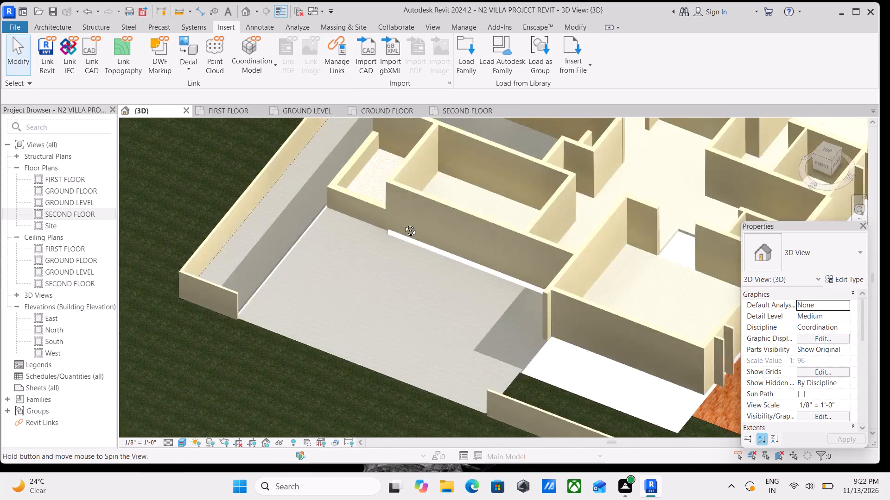
{"action": "middle_click_drag", "start_coordinate": [403, 224], "coordinate": [489, 178], "text": "shift"}
Select the FLOORING 6" floor at the junction of the low wall and south exterior wall, and inspect its edge from the front.
{"action": "scroll", "coordinate": [456, 226], "scroll_direction": "up", "scroll_amount": 3}
{"action": "scroll", "coordinate": [400, 212], "scroll_direction": "up", "scroll_amount": 5}
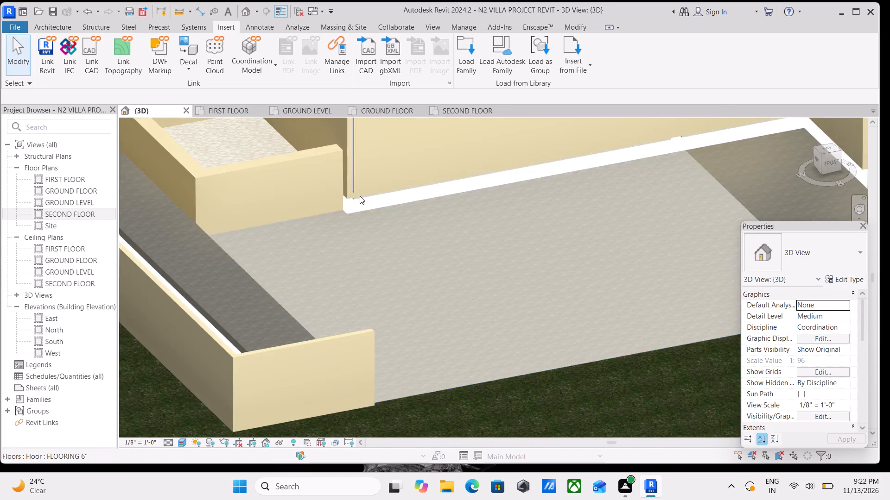
{"action": "scroll", "coordinate": [360, 196], "scroll_direction": "up", "scroll_amount": 4}
{"action": "left_click", "coordinate": [351, 197]}
{"action": "scroll", "coordinate": [363, 212], "scroll_direction": "down", "scroll_amount": 2}
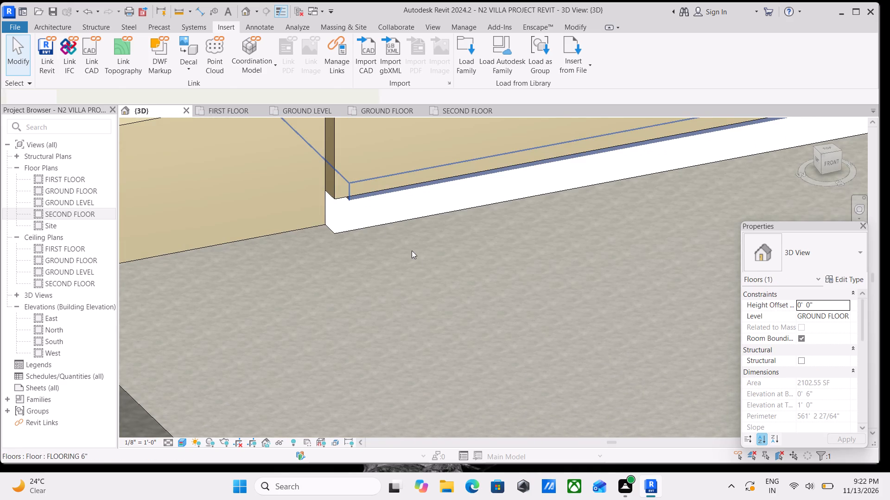
{"action": "scroll", "coordinate": [412, 250], "scroll_direction": "down", "scroll_amount": 8}
{"action": "middle_click_drag", "start_coordinate": [451, 266], "coordinate": [393, 185], "text": "shift"}
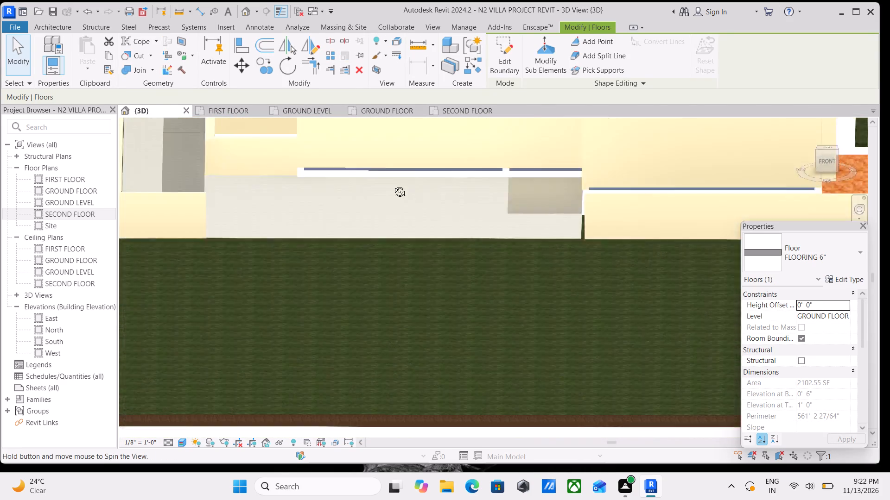
{"action": "middle_click_drag", "start_coordinate": [393, 185], "coordinate": [410, 213], "text": "shift"}
{"action": "scroll", "coordinate": [410, 213], "scroll_direction": "down", "scroll_amount": 1, "text": "shift"}
{"action": "scroll", "coordinate": [410, 213], "scroll_direction": "down", "scroll_amount": 4}
{"action": "middle_click_drag", "start_coordinate": [410, 213], "coordinate": [436, 245], "text": "shift"}
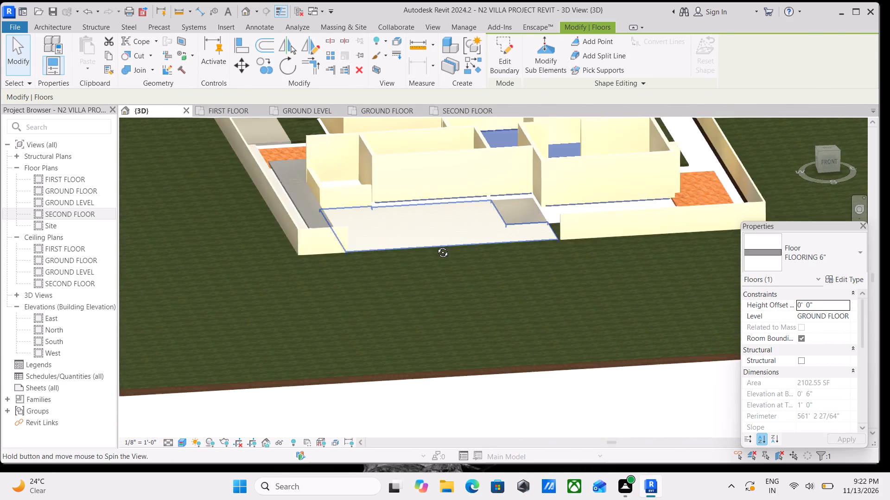
{"action": "middle_click_drag", "start_coordinate": [436, 245], "coordinate": [438, 247], "text": "shift"}
{"action": "key", "text": "Escape"}
Examine the GRASSING 6" floor corner beside the south boundary wall and its junction with the adjacent paving.
{"action": "scroll", "coordinate": [643, 170], "scroll_direction": "up", "scroll_amount": 5}
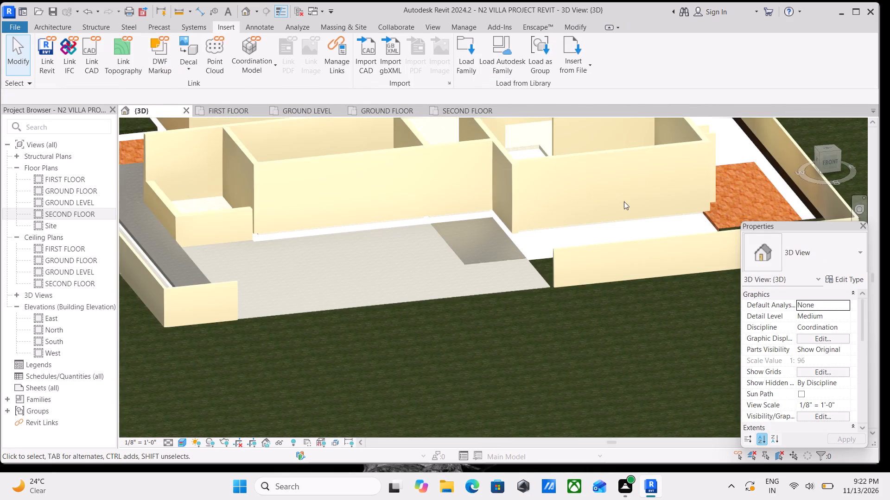
{"action": "scroll", "coordinate": [624, 201], "scroll_direction": "up", "scroll_amount": 1}
{"action": "scroll", "coordinate": [562, 249], "scroll_direction": "up", "scroll_amount": 3}
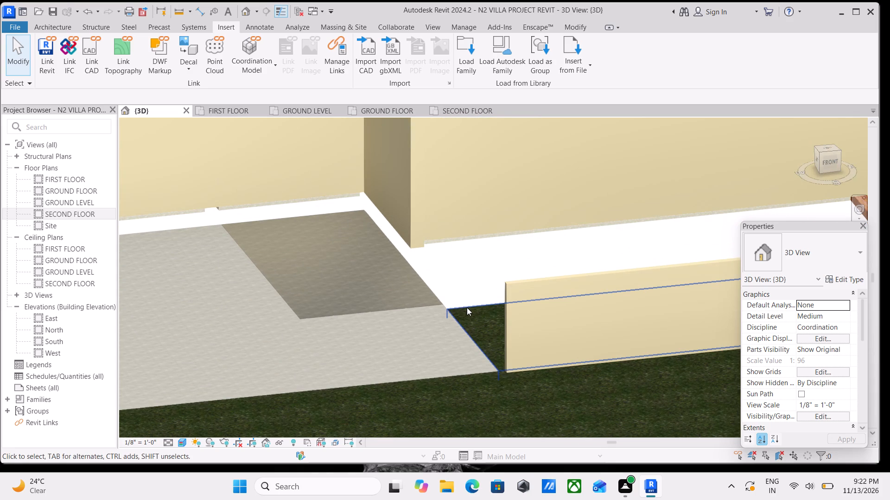
{"action": "scroll", "coordinate": [467, 307], "scroll_direction": "down", "scroll_amount": 1}
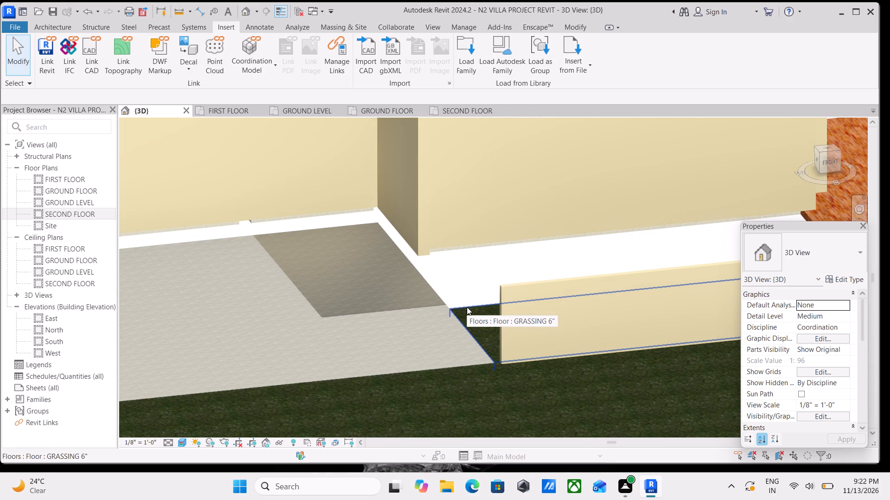
{"action": "scroll", "coordinate": [462, 302], "scroll_direction": "up", "scroll_amount": 3}
{"action": "scroll", "coordinate": [453, 279], "scroll_direction": "down", "scroll_amount": 15}
{"action": "middle_click", "coordinate": [453, 278]}
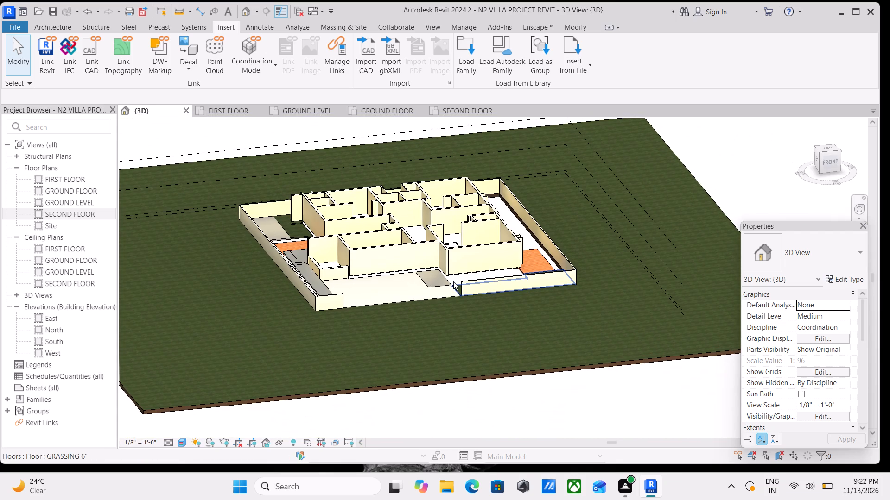
{"action": "scroll", "coordinate": [453, 281], "scroll_direction": "down", "scroll_amount": 2}
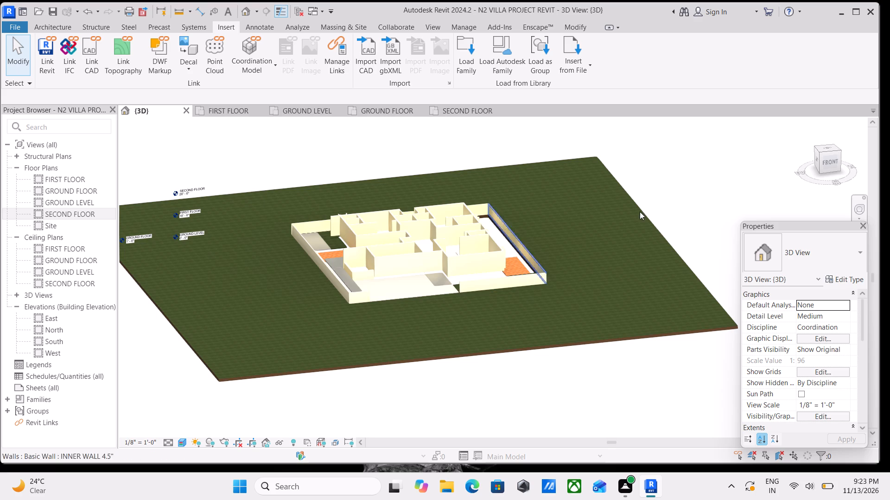
Check the Ground Floor plan, then examine the plan image on the Second Floor view, including its HOME THEATRE corner.
{"action": "left_click", "coordinate": [381, 106]}
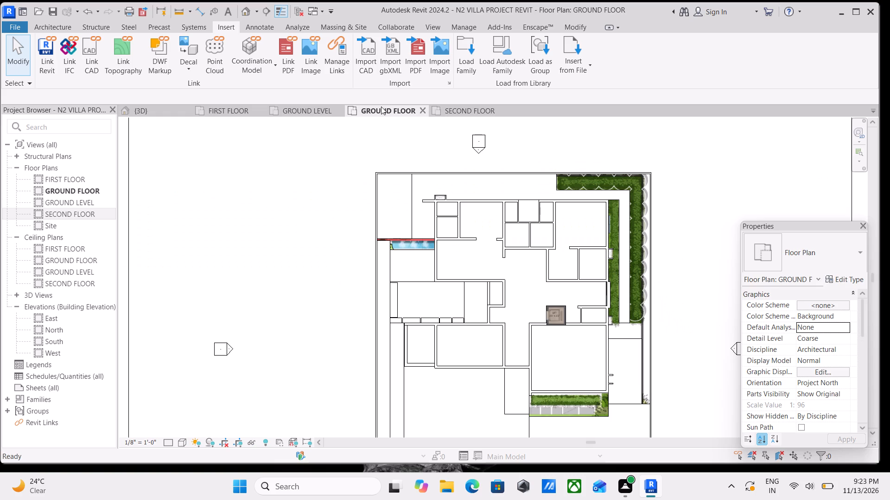
{"action": "scroll", "coordinate": [448, 165], "scroll_direction": "up", "scroll_amount": 2}
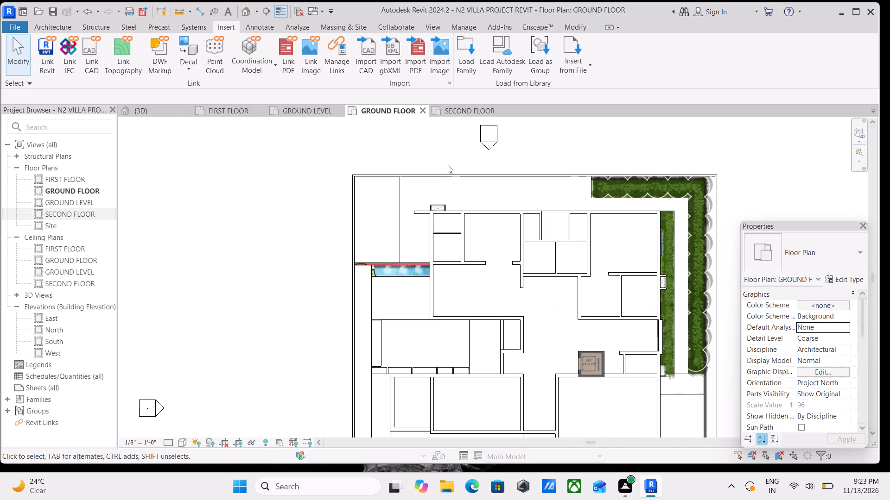
{"action": "scroll", "coordinate": [505, 269], "scroll_direction": "up", "scroll_amount": 1}
{"action": "middle_click_drag", "start_coordinate": [496, 265], "coordinate": [407, 241]}
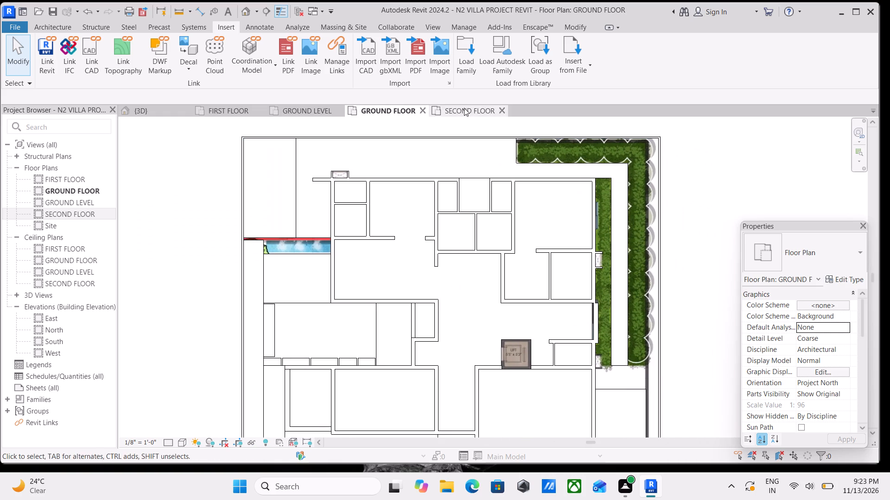
{"action": "left_click", "coordinate": [464, 107]}
{"action": "scroll", "coordinate": [445, 204], "scroll_direction": "up", "scroll_amount": 2}
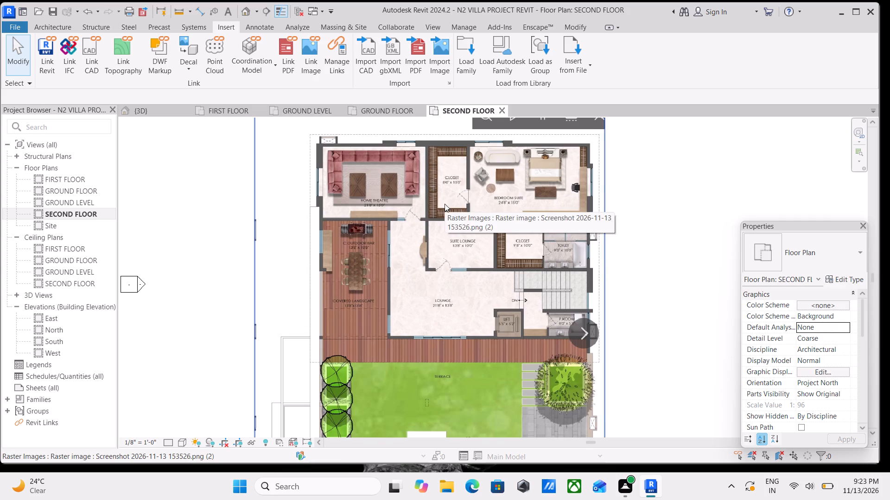
{"action": "scroll", "coordinate": [392, 194], "scroll_direction": "down", "scroll_amount": 2}
{"action": "middle_click_drag", "start_coordinate": [392, 194], "coordinate": [413, 221]}
{"action": "scroll", "coordinate": [413, 221], "scroll_direction": "up", "scroll_amount": 1}
{"action": "scroll", "coordinate": [346, 162], "scroll_direction": "up", "scroll_amount": 6}
{"action": "middle_click_drag", "start_coordinate": [353, 185], "coordinate": [350, 203]}
{"action": "scroll", "coordinate": [351, 204], "scroll_direction": "up", "scroll_amount": 3}
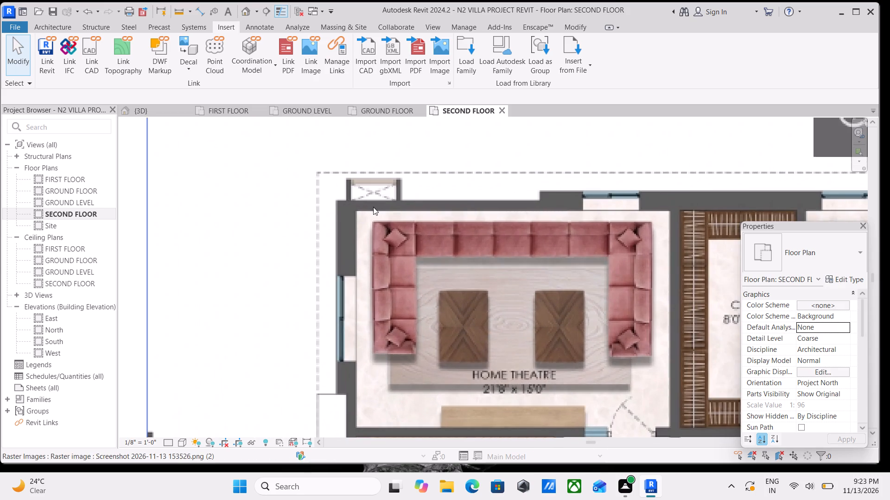
{"action": "scroll", "coordinate": [376, 206], "scroll_direction": "up", "scroll_amount": 3}
{"action": "scroll", "coordinate": [376, 206], "scroll_direction": "down", "scroll_amount": 8}
{"action": "middle_click_drag", "start_coordinate": [376, 205], "coordinate": [289, 104]}
{"action": "scroll", "coordinate": [365, 198], "scroll_direction": "down", "scroll_amount": 2}
{"action": "middle_click_drag", "start_coordinate": [365, 198], "coordinate": [363, 198]}
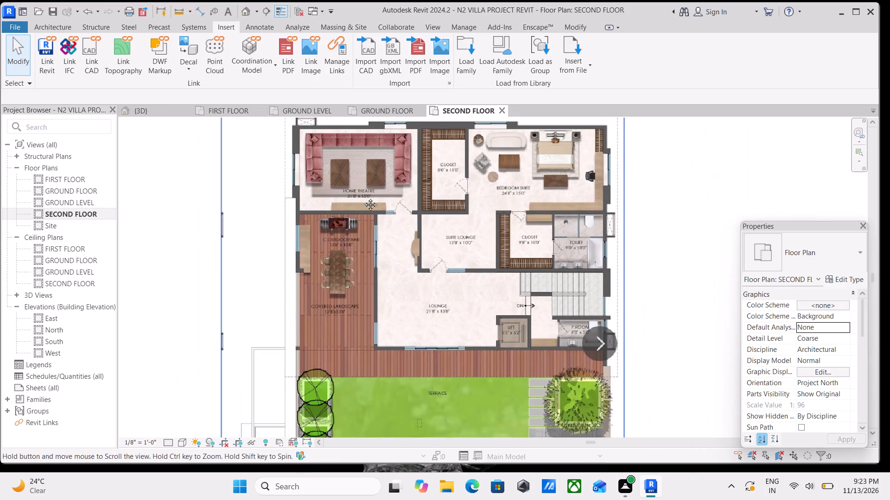
{"action": "middle_click_drag", "start_coordinate": [363, 198], "coordinate": [333, 214]}
{"action": "scroll", "coordinate": [577, 179], "scroll_direction": "down", "scroll_amount": 1}
{"action": "middle_click_drag", "start_coordinate": [572, 184], "coordinate": [559, 250]}
Select the plan image on the Second Floor view and nudge it east, then partway back west over the underlay.
{"action": "left_click", "coordinate": [568, 211]}
{"action": "middle_click_drag", "start_coordinate": [467, 239], "coordinate": [505, 233]}
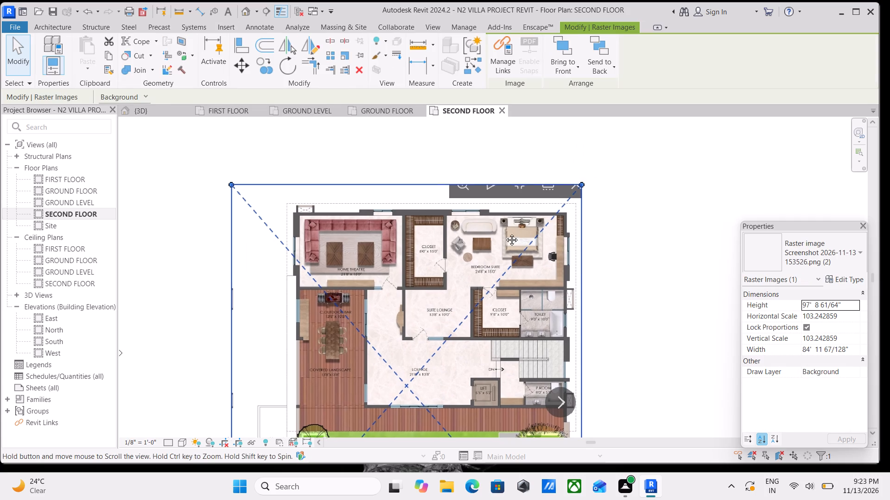
{"action": "middle_click_drag", "start_coordinate": [505, 233], "coordinate": [524, 231]}
{"action": "key", "text": "Right"}
{"action": "key", "text": "Right"}
{"action": "key", "text": "Right"}
{"action": "key", "text": "Right"}
{"action": "key", "text": "Right"}
{"action": "key", "text": "Right"}
{"action": "key", "text": "Right"}
{"action": "key", "text": "Right"}
{"action": "key", "text": "Right"}
{"action": "key", "text": "Right"}
{"action": "key", "text": "Right"}
{"action": "key", "text": "Right"}
{"action": "key", "text": "Right"}
{"action": "key", "text": "Right"}
{"action": "key", "text": "Right"}
{"action": "key", "text": "Right"}
{"action": "key", "text": "Right"}
{"action": "key", "text": "Right"}
{"action": "key", "text": "Right"}
{"action": "key", "text": "Right"}
{"action": "key", "text": "Right"}
{"action": "key", "text": "Right"}
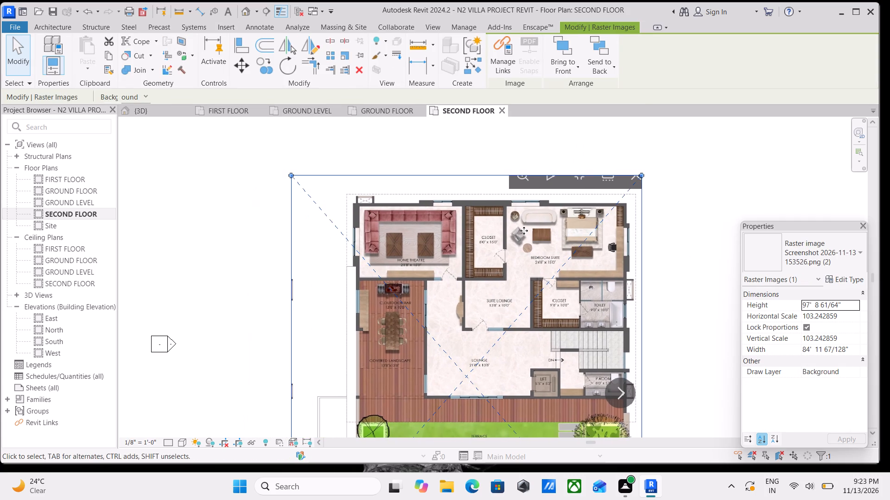
{"action": "key", "text": "Right"}
{"action": "key", "text": "Right"}
{"action": "key", "text": "Right"}
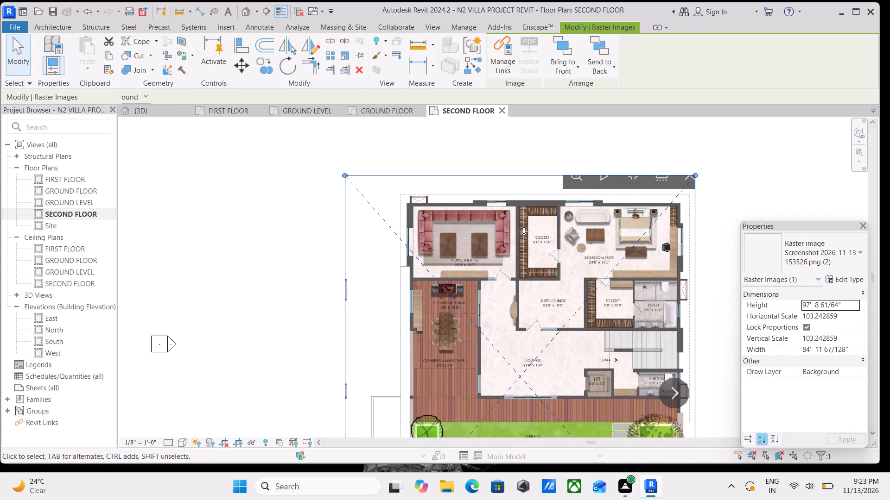
{"action": "key", "text": "Right"}
{"action": "key", "text": "Right"}
{"action": "key", "text": "Right"}
{"action": "scroll", "coordinate": [524, 231], "scroll_direction": "down", "scroll_amount": 2}
{"action": "key", "text": "Right"}
{"action": "key", "text": "Left"}
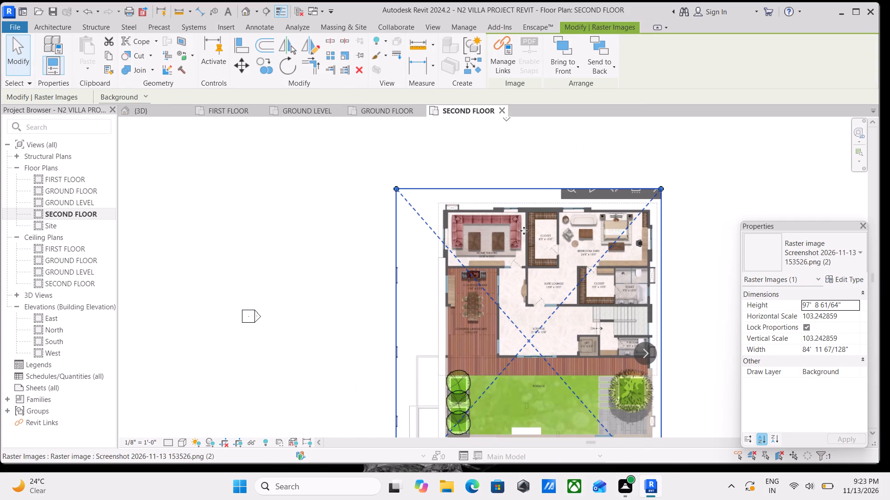
{"action": "key", "text": "Left"}
{"action": "key", "text": "Left"}
{"action": "key", "text": "Left"}
{"action": "key", "text": "Left"}
{"action": "key", "text": "Left"}
{"action": "key", "text": "Left"}
{"action": "key", "text": "Left"}
{"action": "key", "text": "Left"}
{"action": "key", "text": "Left"}
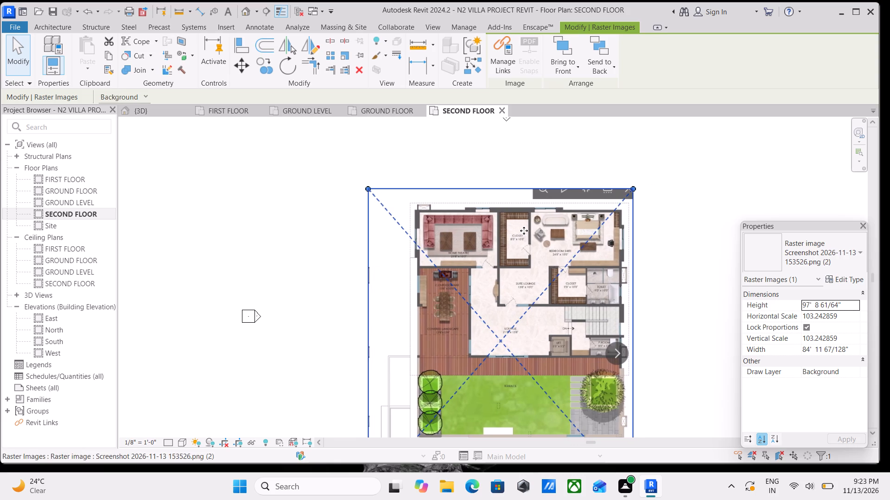
{"action": "key", "text": "Left"}
{"action": "key", "text": "Left"}
{"action": "key", "text": "Left"}
{"action": "key", "text": "Left"}
{"action": "key", "text": "Left"}
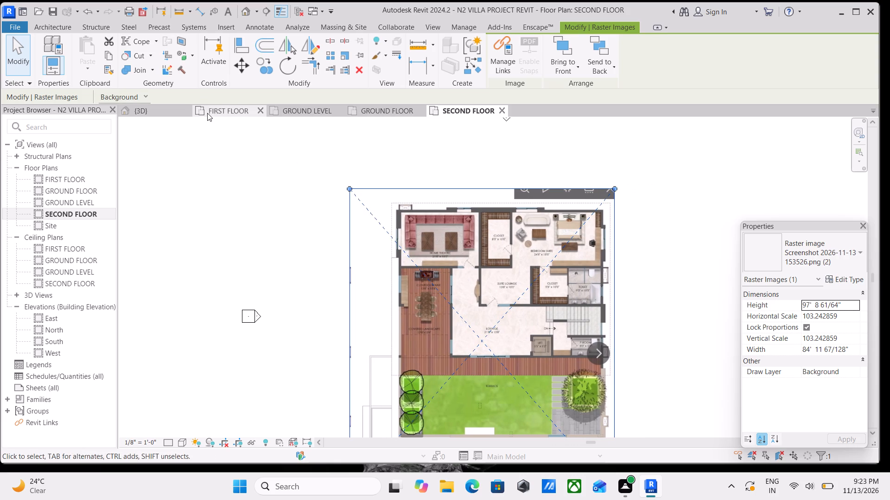
Examine the plan image on the First Floor view against the underlay lines, from the closets to the bedroom and garden.
{"action": "left_click", "coordinate": [207, 113]}
{"action": "scroll", "coordinate": [402, 215], "scroll_direction": "down", "scroll_amount": 2}
{"action": "middle_click_drag", "start_coordinate": [411, 217], "coordinate": [412, 158]}
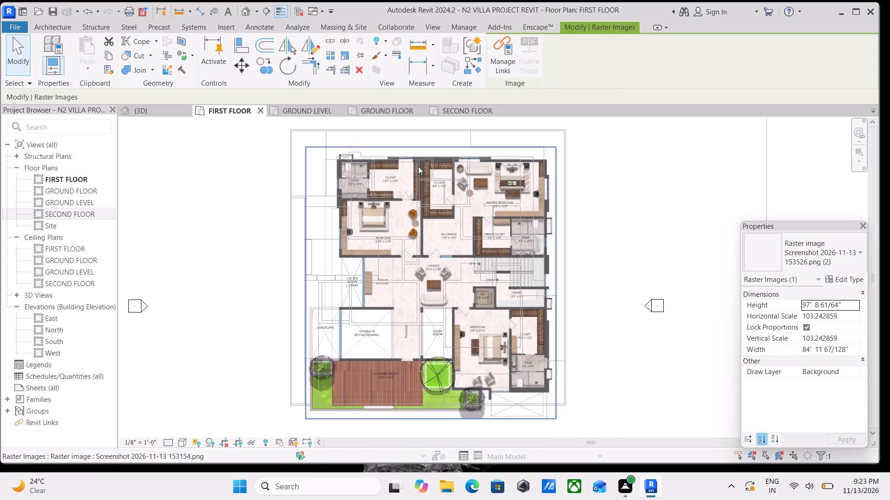
{"action": "scroll", "coordinate": [429, 207], "scroll_direction": "up", "scroll_amount": 1}
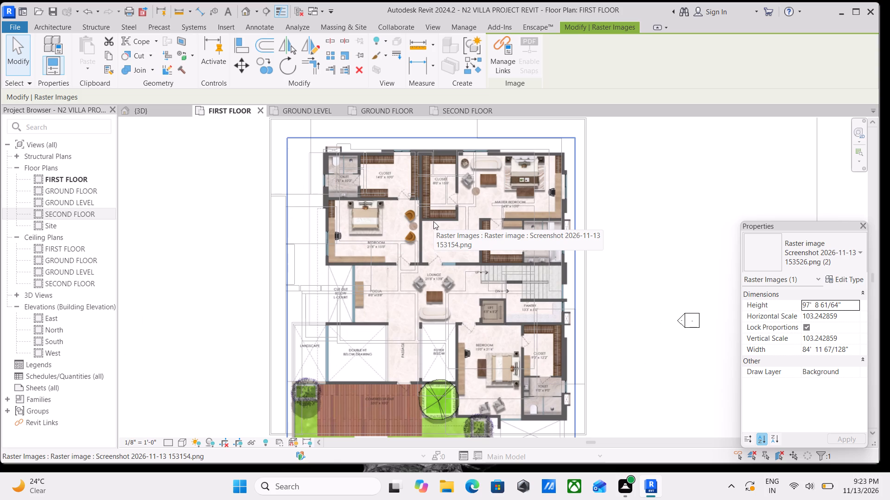
{"action": "scroll", "coordinate": [455, 209], "scroll_direction": "up", "scroll_amount": 2}
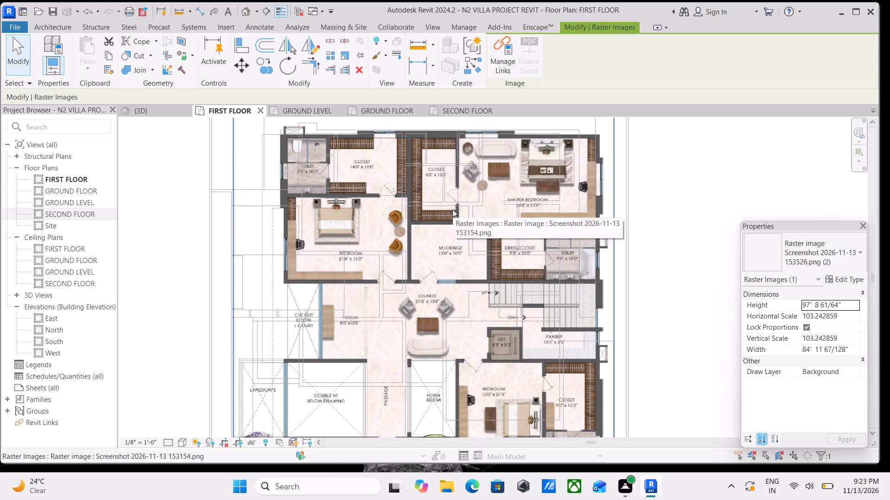
{"action": "middle_click_drag", "start_coordinate": [448, 207], "coordinate": [402, 198]}
{"action": "scroll", "coordinate": [418, 244], "scroll_direction": "down", "scroll_amount": 2}
{"action": "middle_click_drag", "start_coordinate": [416, 244], "coordinate": [350, 204]}
{"action": "middle_click_drag", "start_coordinate": [421, 285], "coordinate": [342, 260]}
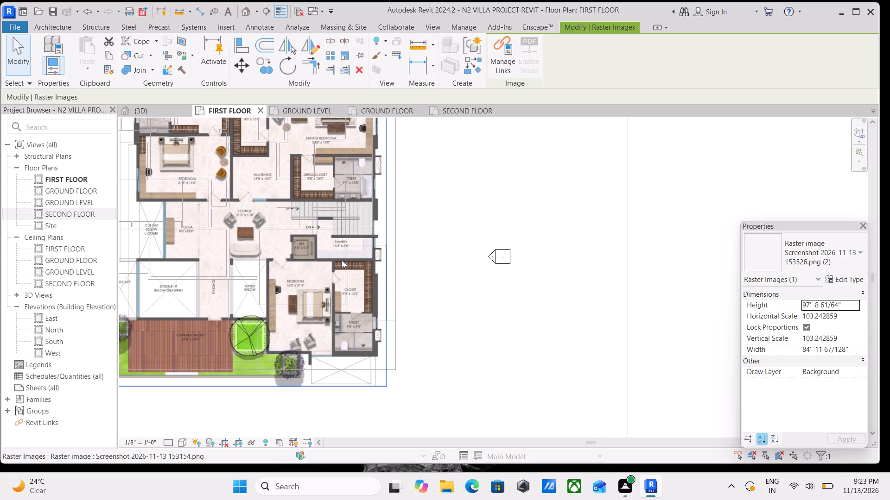
{"action": "scroll", "coordinate": [350, 263], "scroll_direction": "up", "scroll_amount": 1}
{"action": "scroll", "coordinate": [350, 263], "scroll_direction": "down", "scroll_amount": 2}
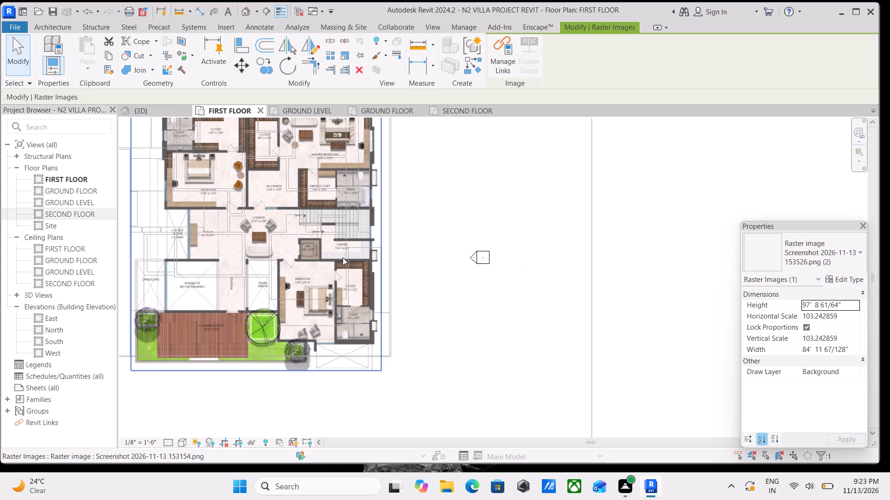
{"action": "middle_click_drag", "start_coordinate": [362, 245], "coordinate": [395, 294]}
{"action": "middle_click_drag", "start_coordinate": [394, 274], "coordinate": [407, 352]}
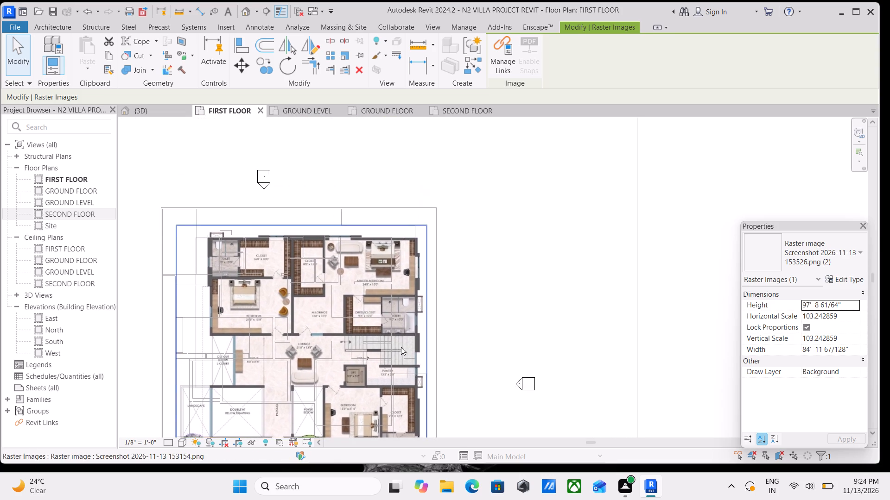
{"action": "scroll", "coordinate": [383, 274], "scroll_direction": "down", "scroll_amount": 1}
{"action": "middle_click_drag", "start_coordinate": [383, 274], "coordinate": [394, 295]}
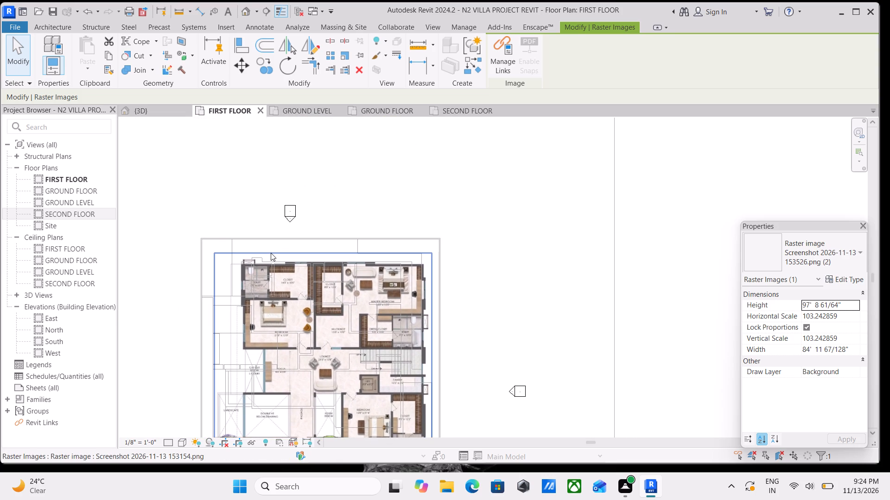
Nudge the First Floor plan image east and north, then slightly back west, to bring its north wall onto the underlay.
{"action": "left_click", "coordinate": [271, 253]}
{"action": "scroll", "coordinate": [272, 256], "scroll_direction": "up", "scroll_amount": 6}
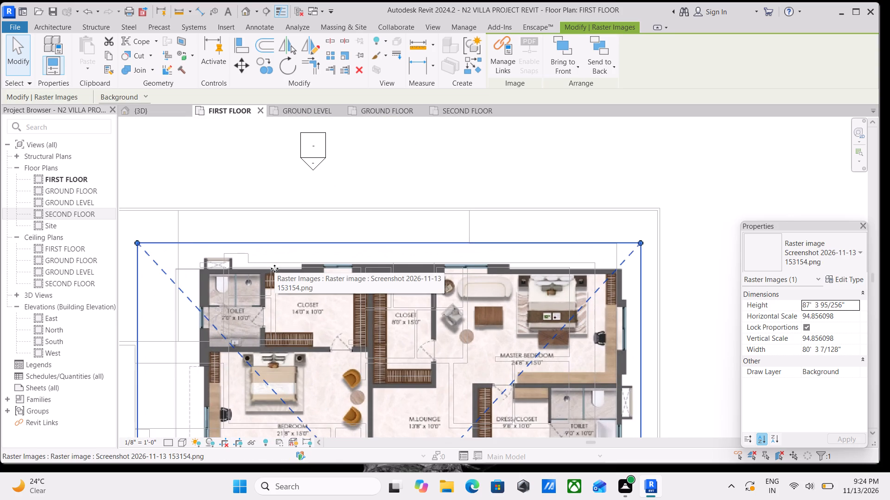
{"action": "key", "text": "Right"}
{"action": "key", "text": "Right"}
{"action": "key", "text": "Right"}
{"action": "key", "text": "Right"}
{"action": "key", "text": "Right"}
{"action": "key", "text": "Right"}
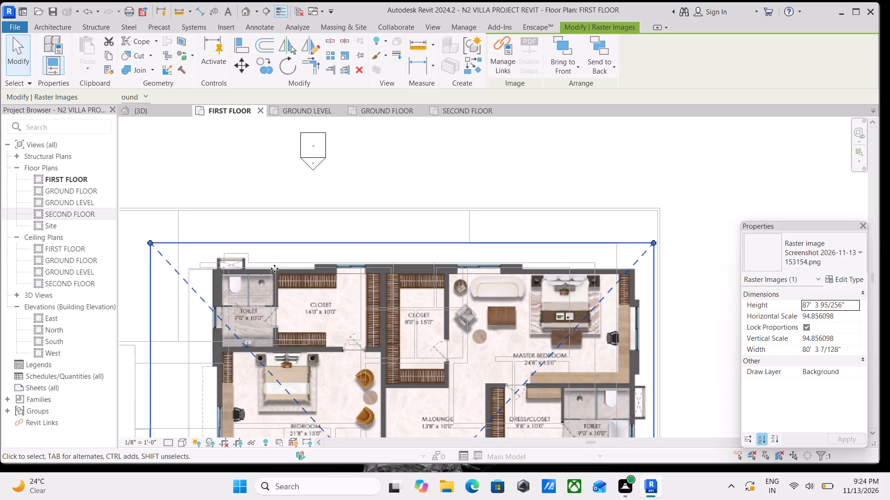
{"action": "key", "text": "Right"}
{"action": "key", "text": "Up"}
{"action": "key", "text": "Up"}
{"action": "key", "text": "Up"}
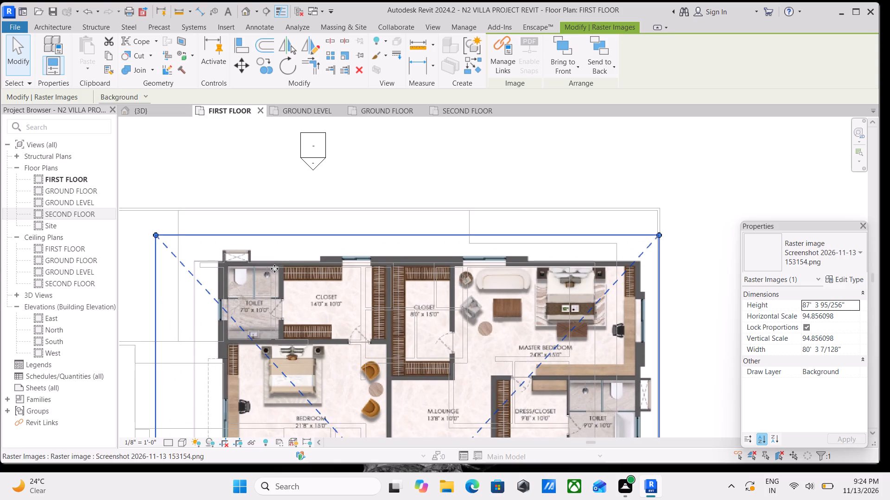
{"action": "key", "text": "Left"}
{"action": "key", "text": "Left"}
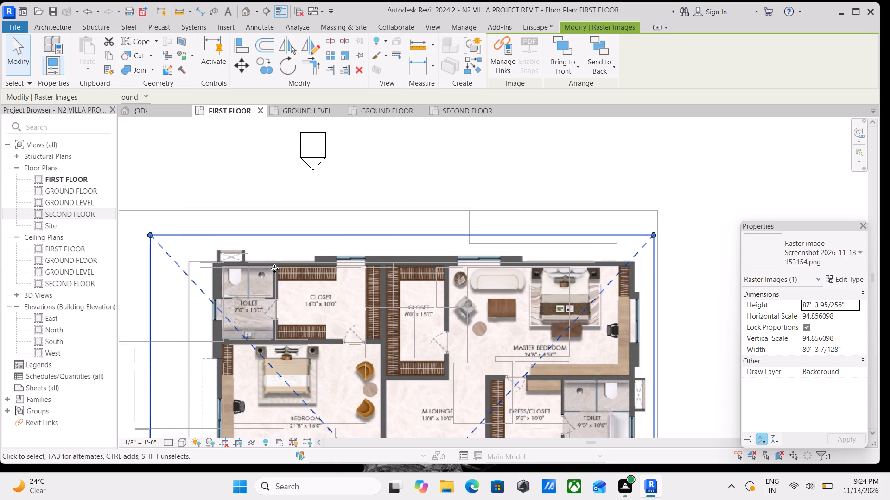
{"action": "key", "text": "Left"}
{"action": "key", "text": "Left"}
Fine-tune the First Floor plan image slightly east at the north-west toilet corner, then deselect it.
{"action": "scroll", "coordinate": [274, 269], "scroll_direction": "up", "scroll_amount": 4}
{"action": "scroll", "coordinate": [273, 267], "scroll_direction": "down", "scroll_amount": 1}
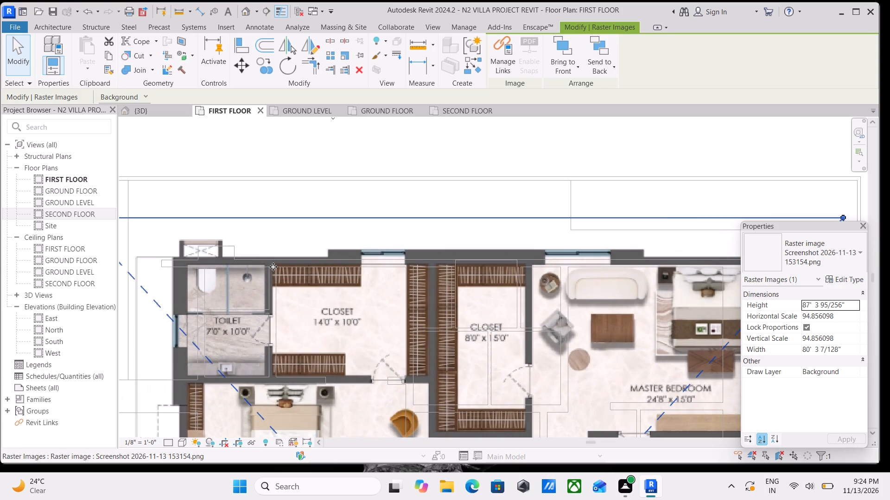
{"action": "middle_click_drag", "start_coordinate": [273, 267], "coordinate": [282, 281]}
{"action": "key", "text": "Right"}
{"action": "key", "text": "Right"}
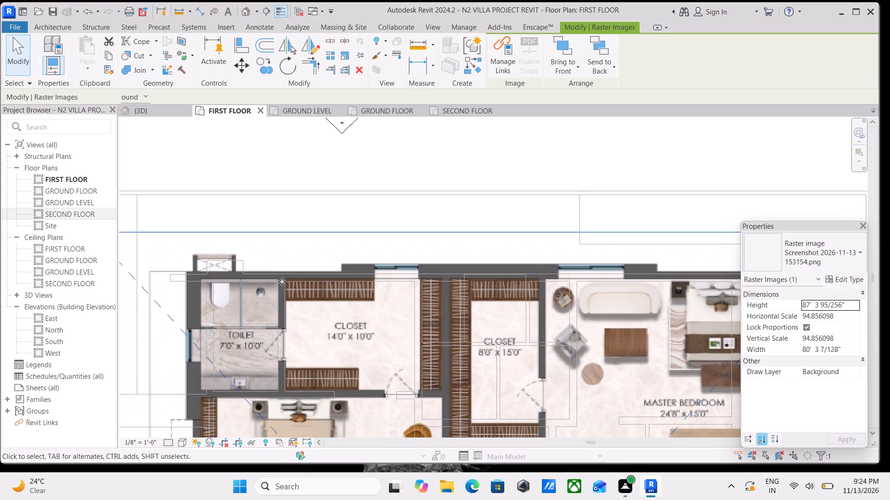
{"action": "key", "text": "Right"}
{"action": "key", "text": "Right"}
{"action": "key", "text": "Right"}
{"action": "scroll", "coordinate": [282, 281], "scroll_direction": "down", "scroll_amount": 2}
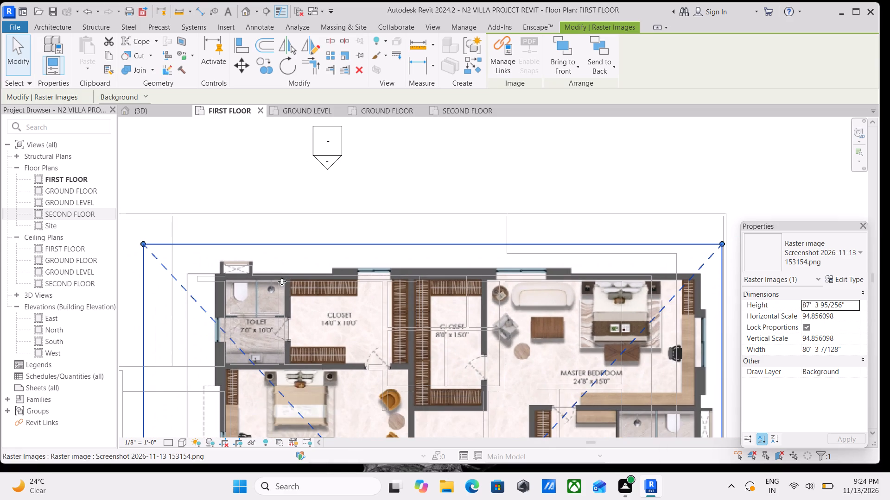
{"action": "key", "text": "Escape"}
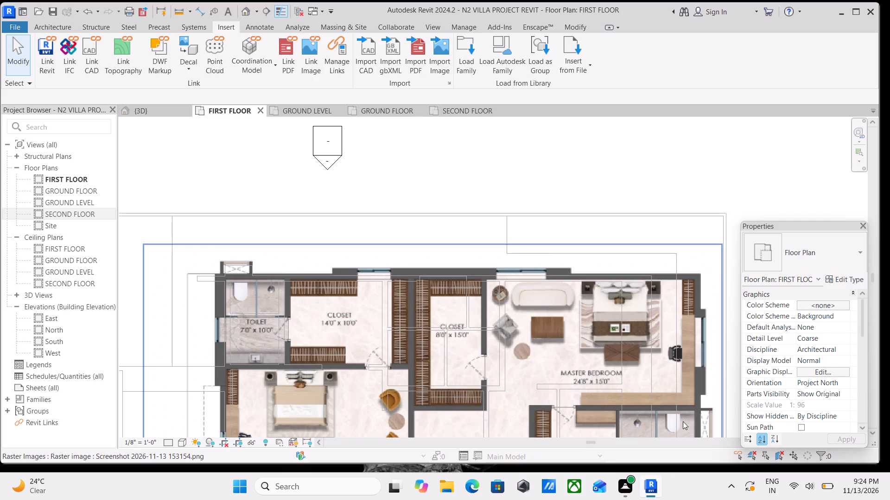
Set the First Floor view's underlay base level to GROUND FLOOR.
{"action": "scroll", "coordinate": [823, 370], "scroll_direction": "down", "scroll_amount": 6}
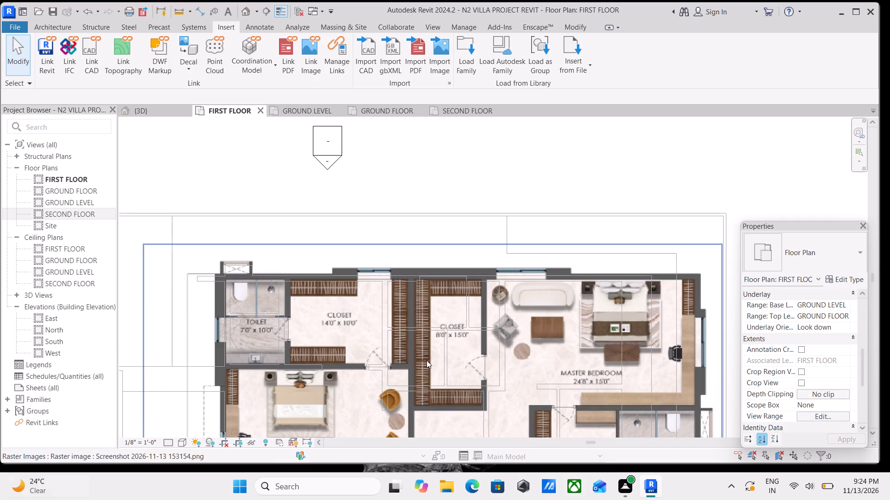
{"action": "left_click", "coordinate": [845, 305]}
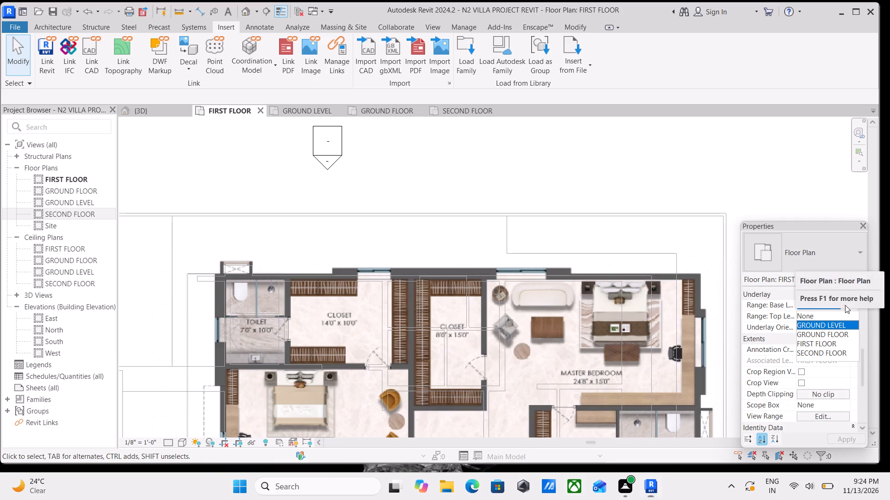
{"action": "left_click", "coordinate": [837, 331]}
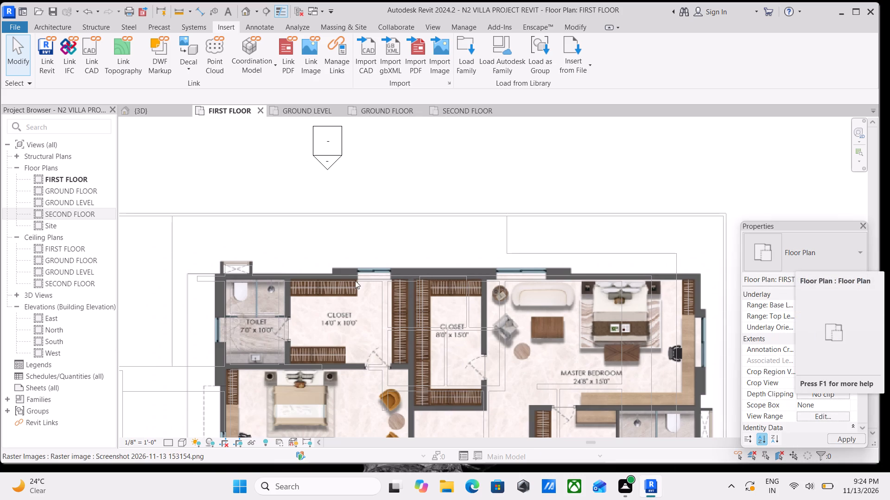
Move the First Floor plan image freehand to the east and compare its toilet corner with the underlay walls.
{"action": "scroll", "coordinate": [334, 279], "scroll_direction": "down", "scroll_amount": 1}
{"action": "middle_click_drag", "start_coordinate": [334, 279], "coordinate": [360, 230]}
{"action": "scroll", "coordinate": [304, 257], "scroll_direction": "up", "scroll_amount": 3}
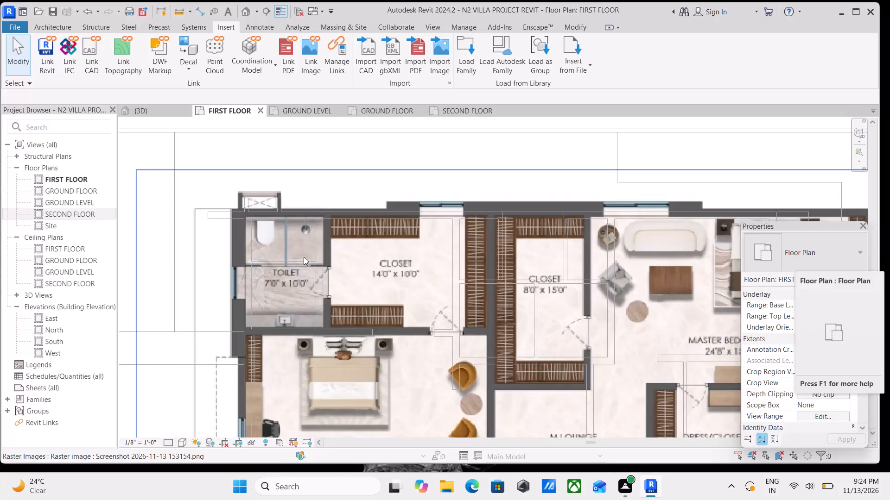
{"action": "scroll", "coordinate": [304, 257], "scroll_direction": "up", "scroll_amount": 3}
{"action": "left_click_drag", "start_coordinate": [221, 285], "coordinate": [343, 269]}
{"action": "scroll", "coordinate": [832, 253], "scroll_direction": "up", "scroll_amount": 1}
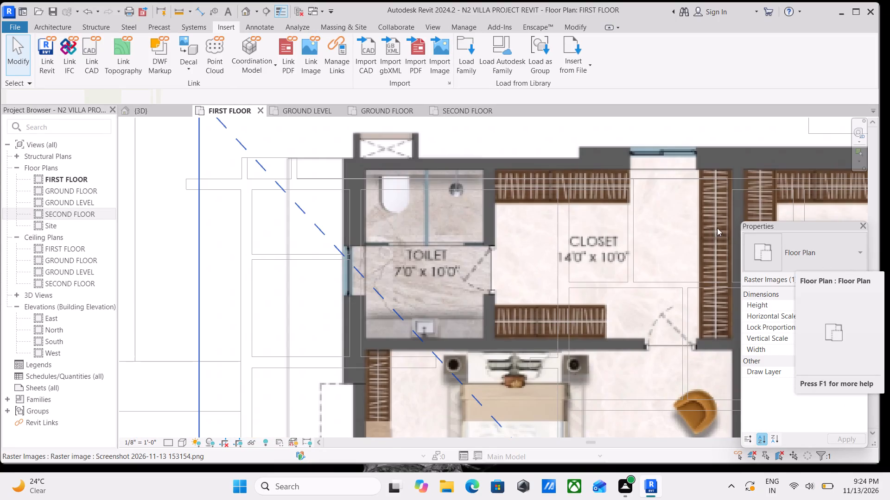
{"action": "scroll", "coordinate": [695, 224], "scroll_direction": "down", "scroll_amount": 2}
{"action": "scroll", "coordinate": [591, 217], "scroll_direction": "down", "scroll_amount": 2}
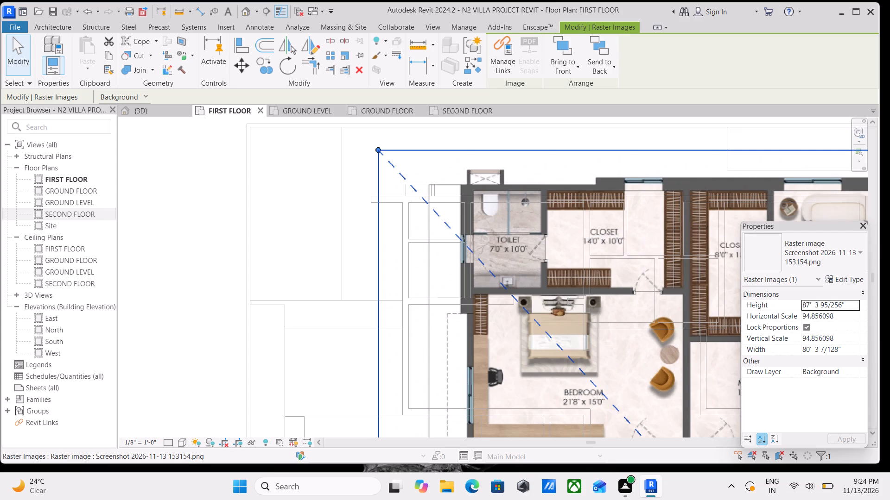
{"action": "scroll", "coordinate": [597, 206], "scroll_direction": "up", "scroll_amount": 1}
{"action": "scroll", "coordinate": [701, 153], "scroll_direction": "up", "scroll_amount": 2}
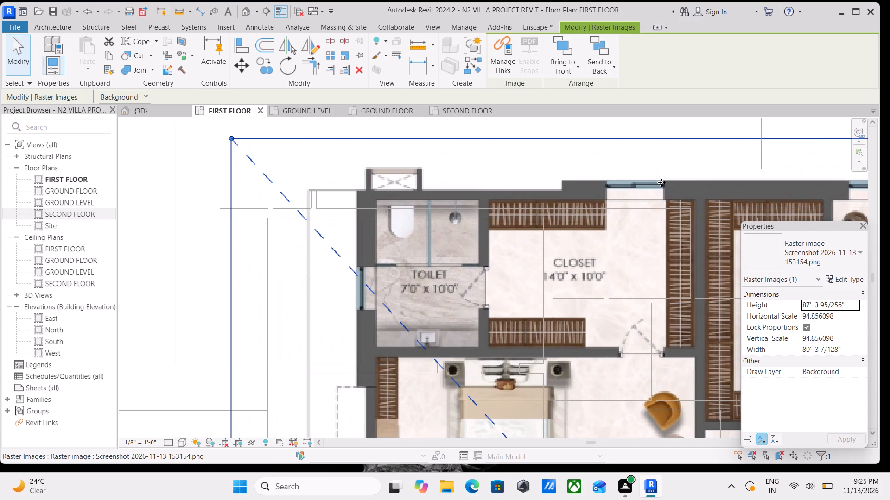
Nudge the First Floor plan image south and slightly west to bring its north wall closer to the underlay.
{"action": "left_click", "coordinate": [661, 182]}
{"action": "scroll", "coordinate": [654, 200], "scroll_direction": "down", "scroll_amount": 1}
{"action": "middle_click_drag", "start_coordinate": [653, 200], "coordinate": [556, 202]}
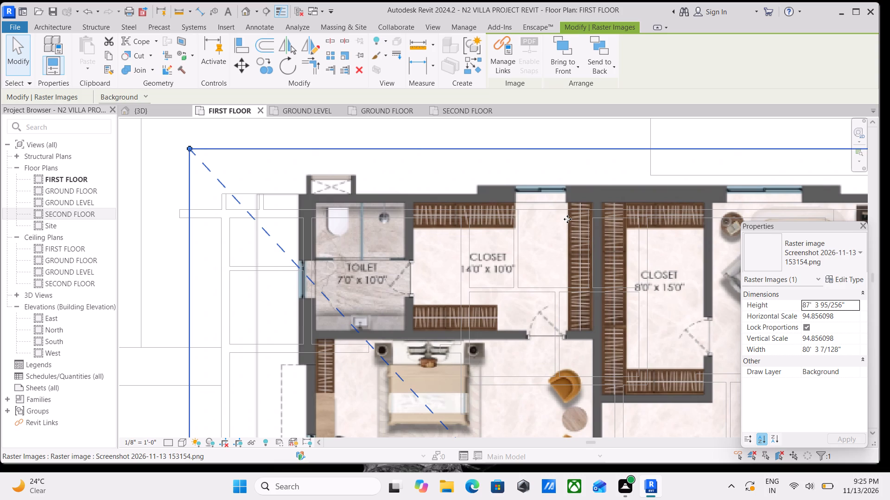
{"action": "scroll", "coordinate": [591, 226], "scroll_direction": "down", "scroll_amount": 2}
{"action": "scroll", "coordinate": [664, 179], "scroll_direction": "down", "scroll_amount": 3}
{"action": "key", "text": "Down"}
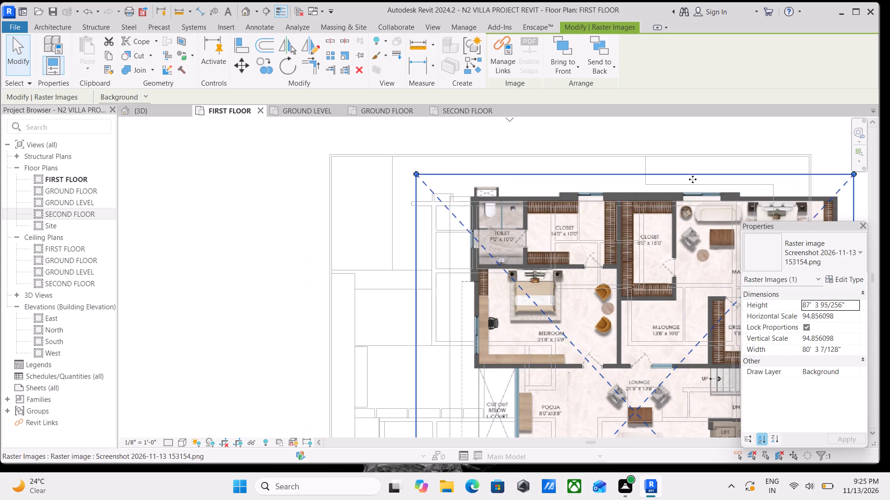
{"action": "key", "text": "Down"}
{"action": "key", "text": "Down"}
{"action": "key", "text": "Left"}
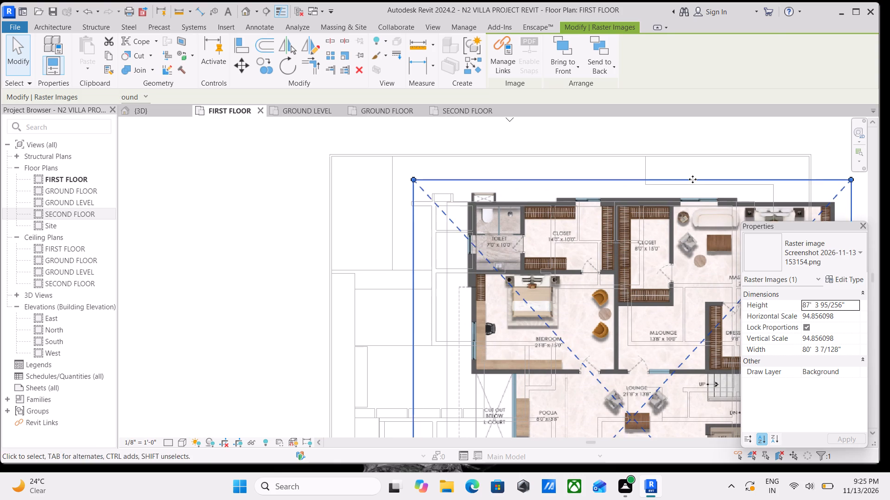
{"action": "key", "text": "Left"}
{"action": "key", "text": "Left"}
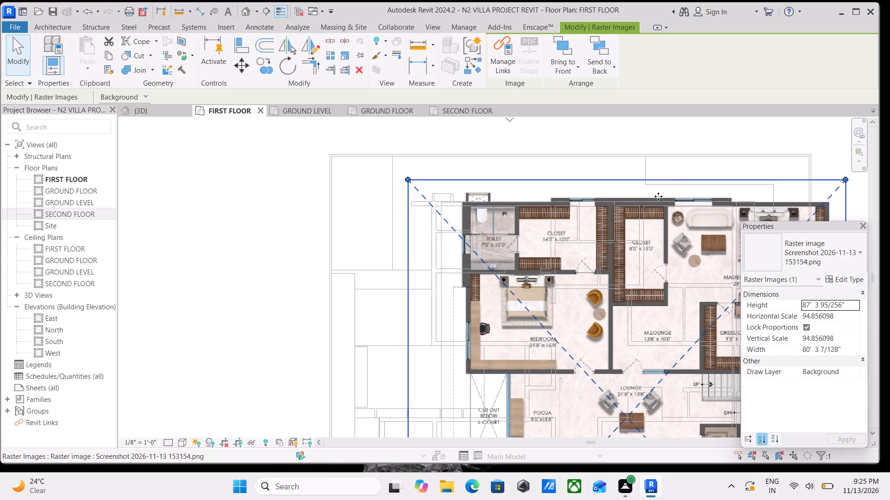
Nudge the First Floor plan image well to the west, bringing its north-west toilet corner toward the underlay walls.
{"action": "scroll", "coordinate": [617, 202], "scroll_direction": "up", "scroll_amount": 2}
{"action": "middle_click_drag", "start_coordinate": [616, 202], "coordinate": [647, 218]}
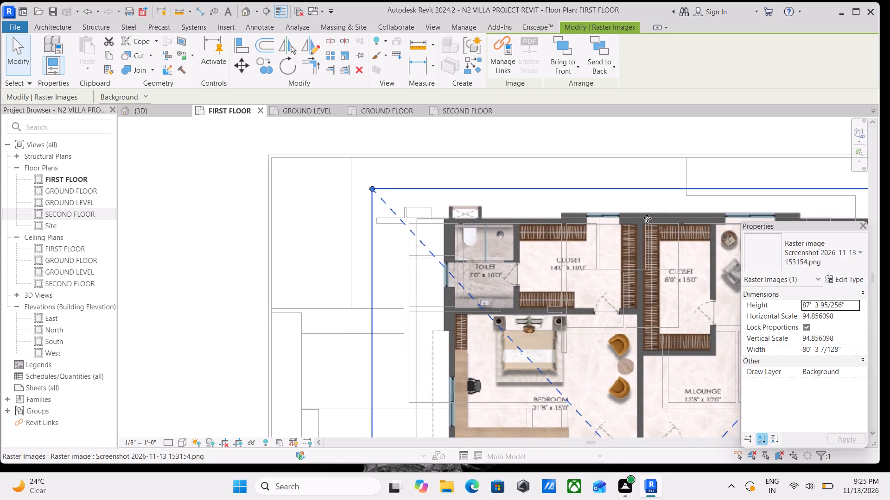
{"action": "key", "text": "Left"}
{"action": "key", "text": "Left"}
{"action": "key", "text": "Left"}
{"action": "key", "text": "Left"}
{"action": "key", "text": "Left"}
{"action": "key", "text": "Left"}
{"action": "key", "text": "Left"}
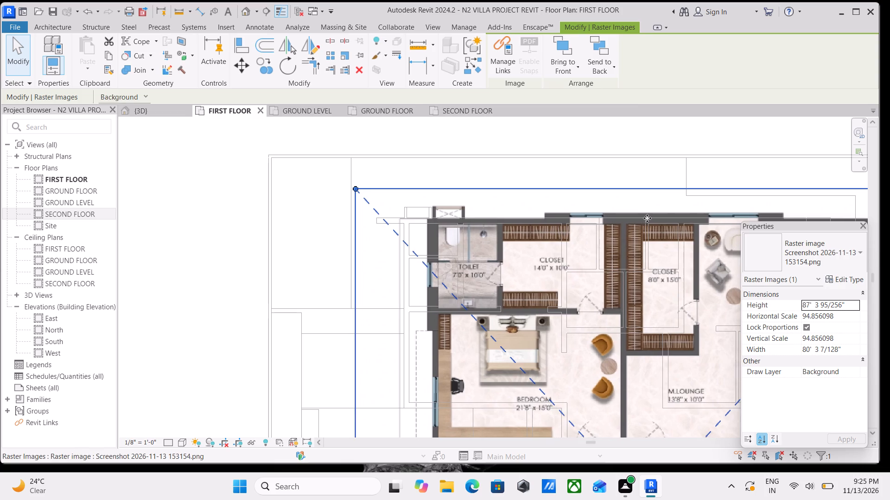
{"action": "key", "text": "Left"}
{"action": "key", "text": "Left"}
{"action": "key", "text": "Left"}
{"action": "key", "text": "Left"}
{"action": "key", "text": "Left"}
{"action": "key", "text": "Left"}
{"action": "key", "text": "Left"}
{"action": "key", "text": "Left"}
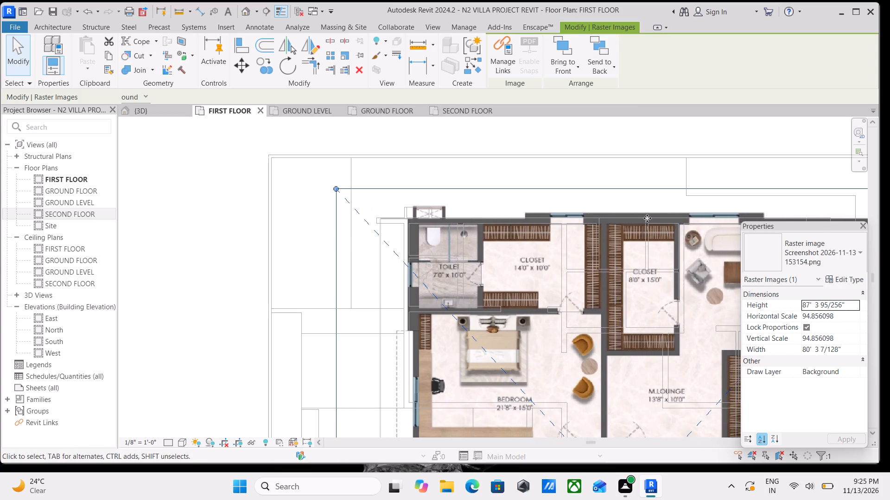
{"action": "key", "text": "Left"}
{"action": "key", "text": "Left"}
{"action": "key", "text": "Left"}
{"action": "key", "text": "Left"}
{"action": "key", "text": "Left"}
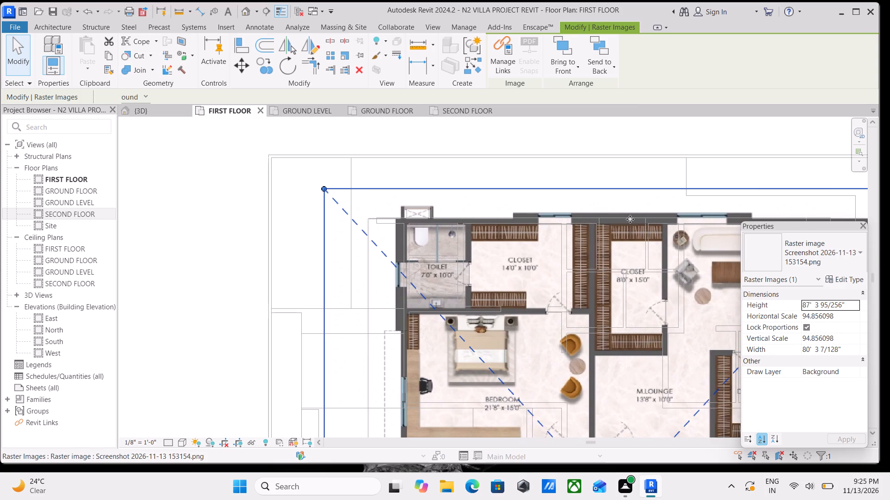
Fine-tune the First Floor plan image east and west so the toilet's west wall sits near the underlay wall lines.
{"action": "scroll", "coordinate": [618, 219], "scroll_direction": "up", "scroll_amount": 4}
{"action": "middle_click_drag", "start_coordinate": [632, 227], "coordinate": [735, 253]}
{"action": "scroll", "coordinate": [544, 295], "scroll_direction": "up", "scroll_amount": 1}
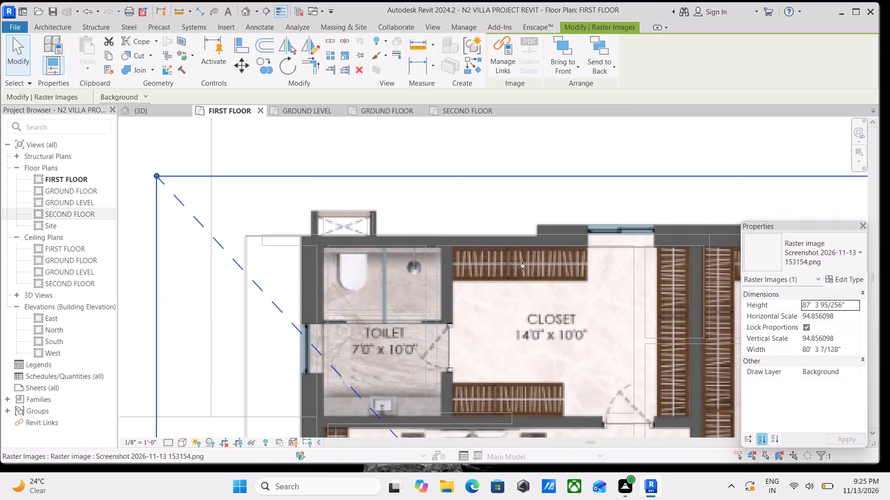
{"action": "middle_click_drag", "start_coordinate": [530, 269], "coordinate": [577, 279]}
{"action": "key", "text": "Right"}
{"action": "key", "text": "Right"}
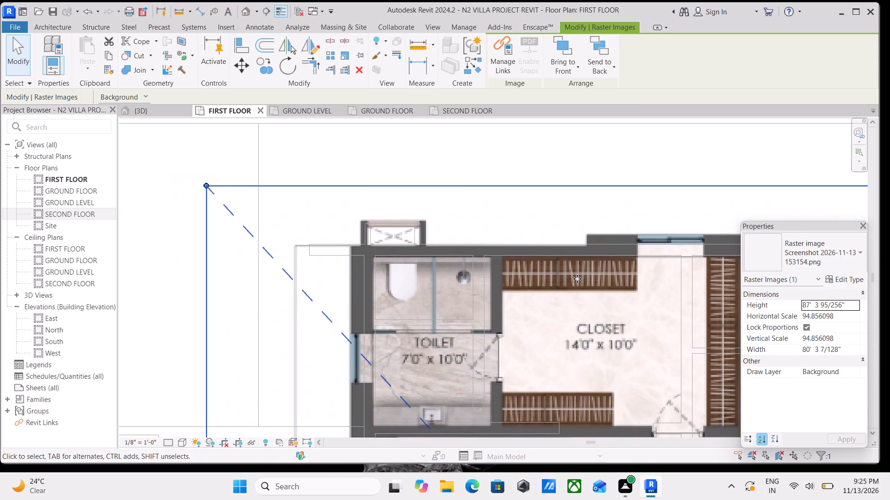
{"action": "key", "text": "Right"}
{"action": "scroll", "coordinate": [551, 253], "scroll_direction": "up", "scroll_amount": 2}
{"action": "key", "text": "Left"}
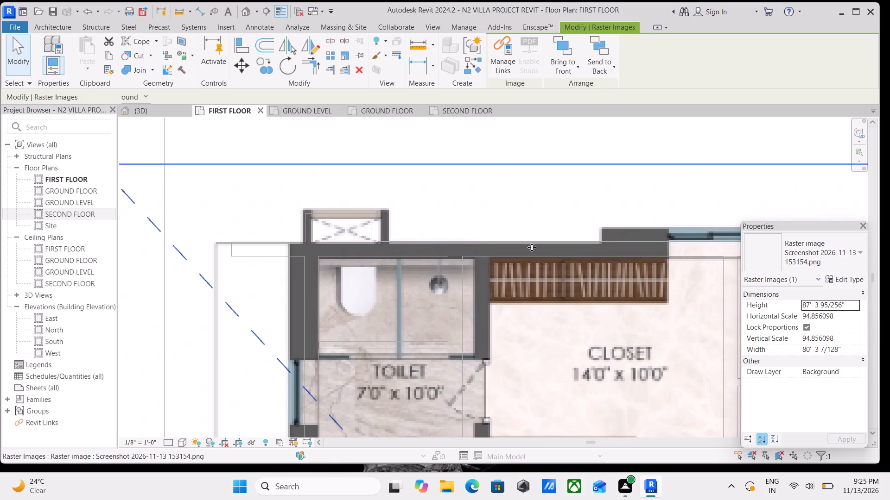
{"action": "key", "text": "Left"}
{"action": "key", "text": "Left"}
{"action": "key", "text": "Left"}
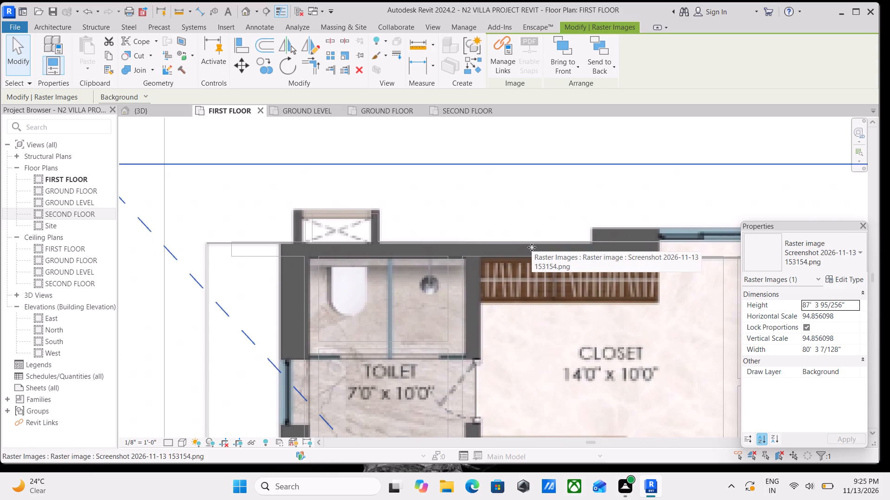
{"action": "key", "text": "Right"}
{"action": "scroll", "coordinate": [532, 247], "scroll_direction": "down", "scroll_amount": 2}
{"action": "key", "text": "Right"}
{"action": "scroll", "coordinate": [532, 247], "scroll_direction": "down", "scroll_amount": 4}
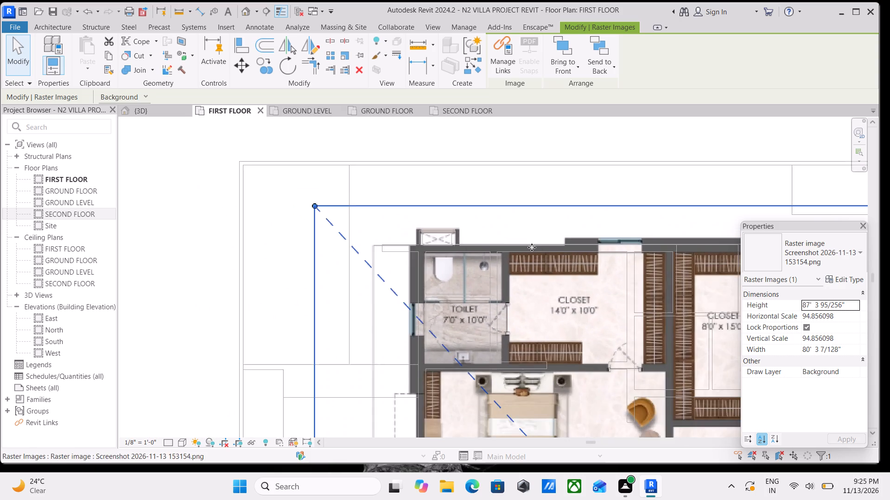
Scale the First Floor plan image down from its south-east corner to about 78' 4" wide by 85' 3" high.
{"action": "scroll", "coordinate": [532, 247], "scroll_direction": "down", "scroll_amount": 1}
{"action": "middle_click_drag", "start_coordinate": [532, 247], "coordinate": [503, 213]}
{"action": "scroll", "coordinate": [503, 213], "scroll_direction": "up", "scroll_amount": 1}
{"action": "scroll", "coordinate": [520, 225], "scroll_direction": "down", "scroll_amount": 3}
{"action": "middle_click_drag", "start_coordinate": [524, 226], "coordinate": [514, 173]}
{"action": "scroll", "coordinate": [607, 225], "scroll_direction": "down", "scroll_amount": 3}
{"action": "middle_click_drag", "start_coordinate": [606, 224], "coordinate": [557, 212]}
{"action": "scroll", "coordinate": [616, 256], "scroll_direction": "down", "scroll_amount": 1}
{"action": "middle_click_drag", "start_coordinate": [615, 255], "coordinate": [573, 192]}
{"action": "scroll", "coordinate": [664, 326], "scroll_direction": "up", "scroll_amount": 2}
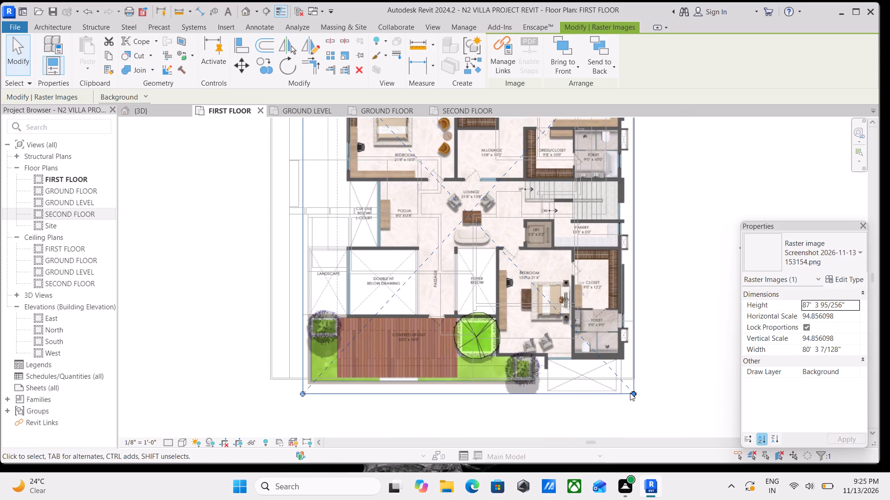
{"action": "left_click_drag", "start_coordinate": [633, 390], "coordinate": [619, 387]}
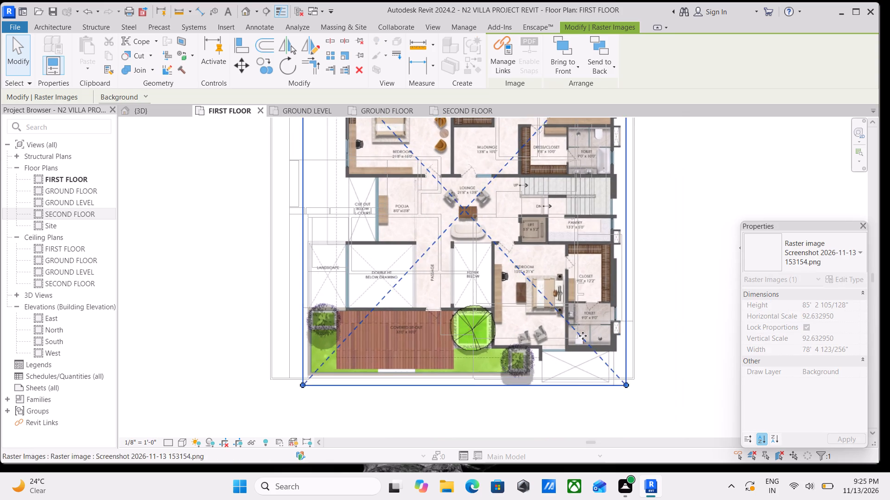
Nudge the resized First Floor plan image slightly east at the north-west toilet corner to match the underlay.
{"action": "middle_click_drag", "start_coordinate": [584, 337], "coordinate": [705, 451]}
{"action": "middle_click_drag", "start_coordinate": [610, 330], "coordinate": [660, 399]}
{"action": "scroll", "coordinate": [660, 399], "scroll_direction": "up", "scroll_amount": 3}
{"action": "middle_click_drag", "start_coordinate": [668, 324], "coordinate": [730, 398]}
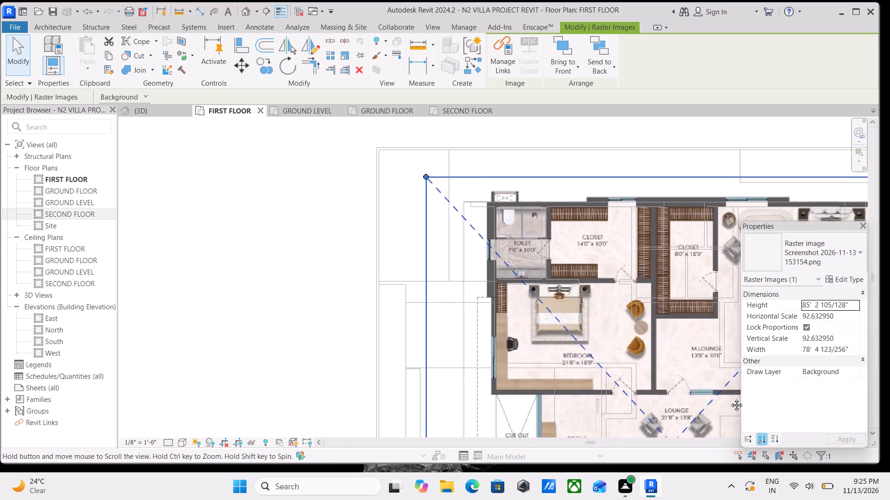
{"action": "middle_click_drag", "start_coordinate": [730, 398], "coordinate": [742, 408]}
{"action": "scroll", "coordinate": [742, 408], "scroll_direction": "up", "scroll_amount": 1}
{"action": "scroll", "coordinate": [715, 241], "scroll_direction": "up", "scroll_amount": 4}
{"action": "middle_click_drag", "start_coordinate": [712, 258], "coordinate": [752, 290]}
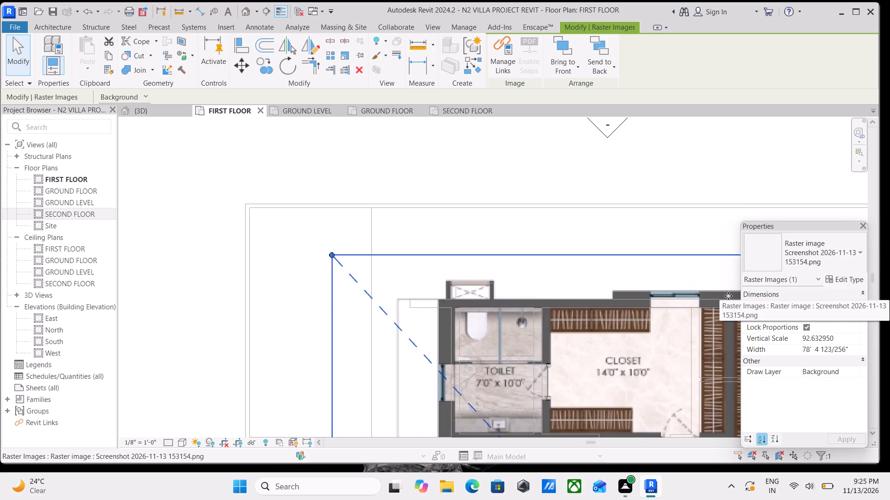
{"action": "key", "text": "Right"}
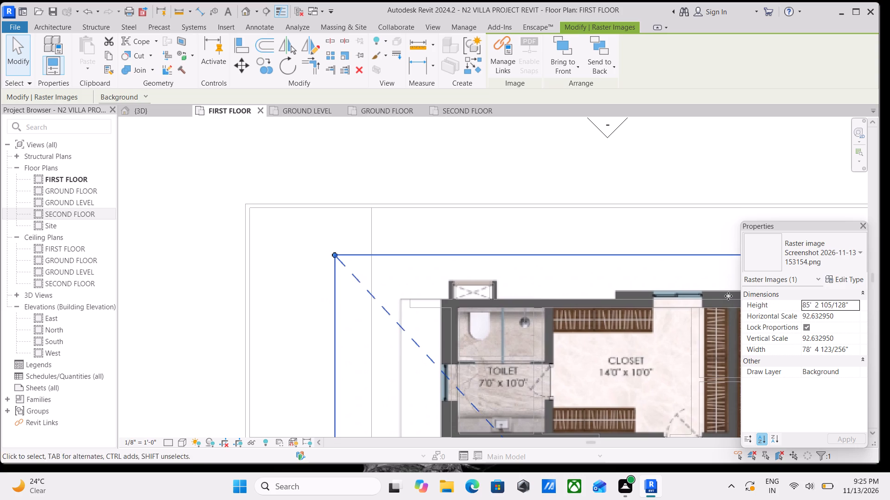
{"action": "key", "text": "Right"}
{"action": "key", "text": "Right"}
Scale the First Floor plan image down further from its south-east corner to about 75' 10" wide by 82' 6" high.
{"action": "scroll", "coordinate": [516, 275], "scroll_direction": "down", "scroll_amount": 3}
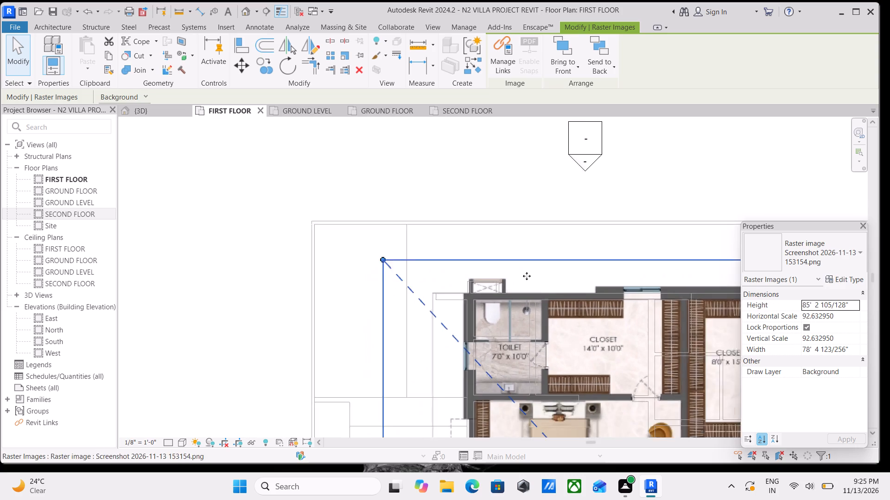
{"action": "middle_click_drag", "start_coordinate": [527, 275], "coordinate": [504, 235]}
{"action": "scroll", "coordinate": [504, 235], "scroll_direction": "up", "scroll_amount": 1}
{"action": "scroll", "coordinate": [640, 300], "scroll_direction": "down", "scroll_amount": 2}
{"action": "middle_click_drag", "start_coordinate": [636, 298], "coordinate": [553, 254]}
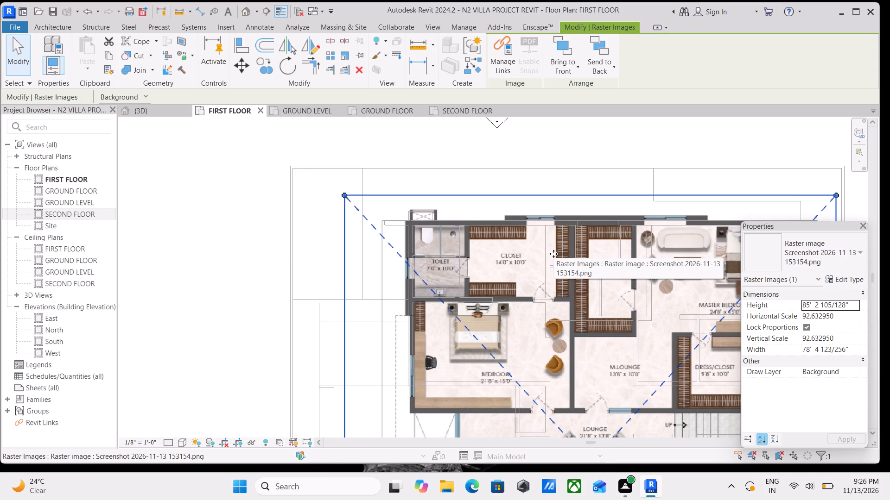
{"action": "scroll", "coordinate": [553, 254], "scroll_direction": "down", "scroll_amount": 4}
{"action": "middle_click_drag", "start_coordinate": [553, 254], "coordinate": [545, 212]}
{"action": "scroll", "coordinate": [582, 223], "scroll_direction": "up", "scroll_amount": 1}
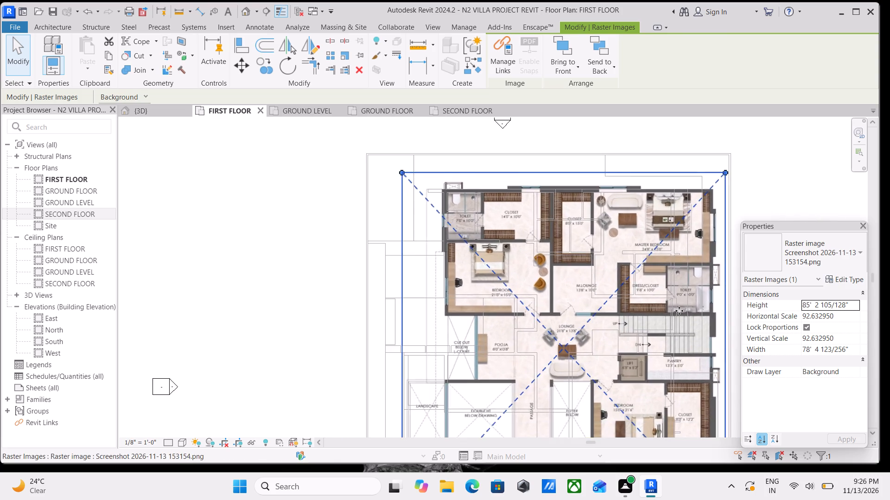
{"action": "scroll", "coordinate": [679, 310], "scroll_direction": "down", "scroll_amount": 2}
{"action": "middle_click_drag", "start_coordinate": [671, 275], "coordinate": [638, 203]}
{"action": "middle_click_drag", "start_coordinate": [650, 340], "coordinate": [626, 283]}
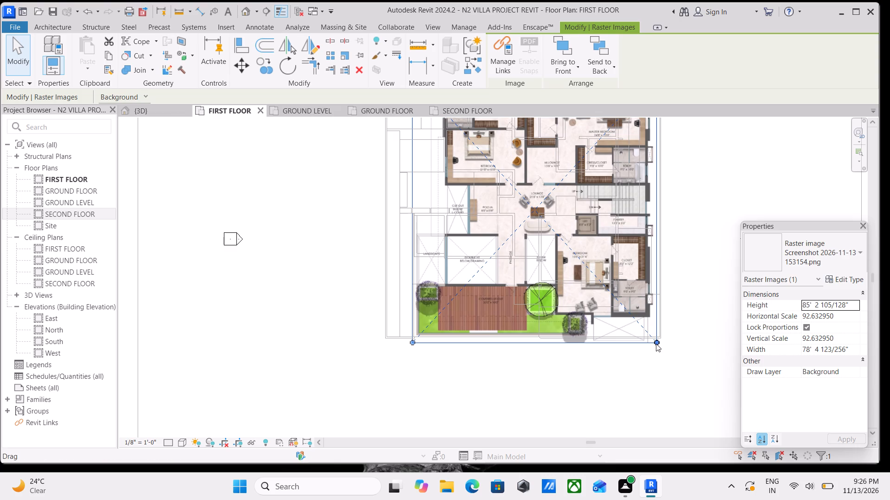
{"action": "left_click_drag", "start_coordinate": [656, 344], "coordinate": [647, 336]}
Shift the First Floor plan image west and back east to line up its toilet walls and shaft with the underlay.
{"action": "middle_click_drag", "start_coordinate": [652, 310], "coordinate": [722, 379]}
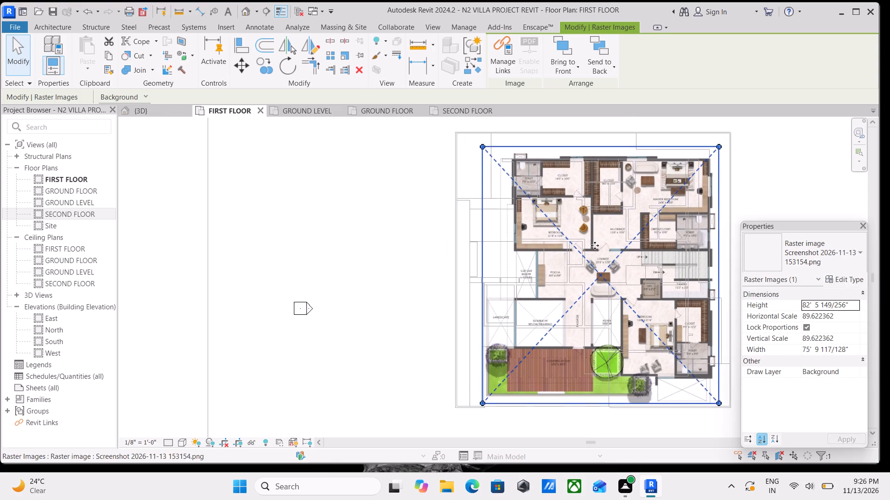
{"action": "scroll", "coordinate": [569, 219], "scroll_direction": "up", "scroll_amount": 1}
{"action": "middle_click_drag", "start_coordinate": [578, 226], "coordinate": [713, 374]}
{"action": "scroll", "coordinate": [716, 377], "scroll_direction": "up", "scroll_amount": 1}
{"action": "scroll", "coordinate": [678, 252], "scroll_direction": "up", "scroll_amount": 3}
{"action": "scroll", "coordinate": [645, 297], "scroll_direction": "up", "scroll_amount": 6}
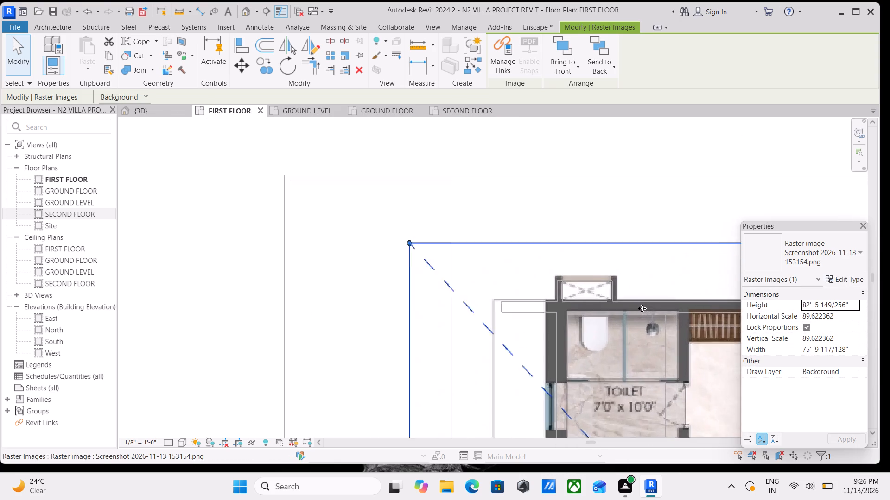
{"action": "scroll", "coordinate": [642, 308], "scroll_direction": "up", "scroll_amount": 5}
{"action": "key", "text": "Left"}
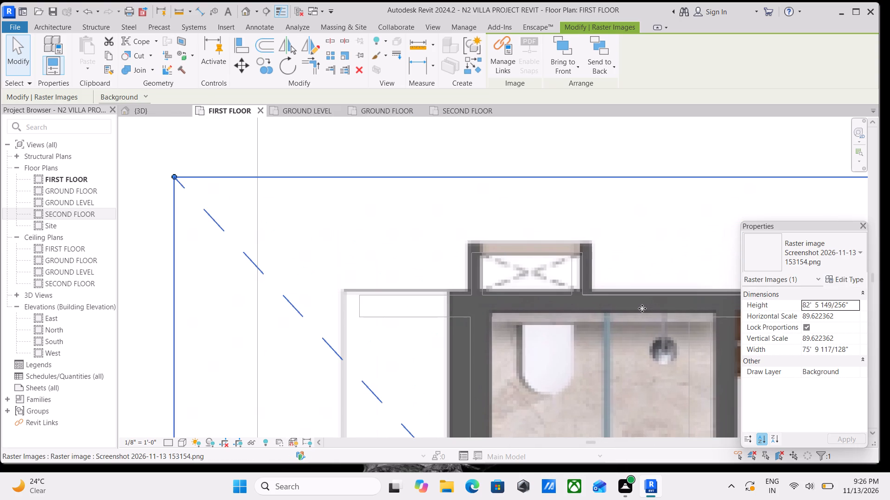
{"action": "key", "text": "Left"}
{"action": "key", "text": "Left"}
{"action": "key", "text": "Left"}
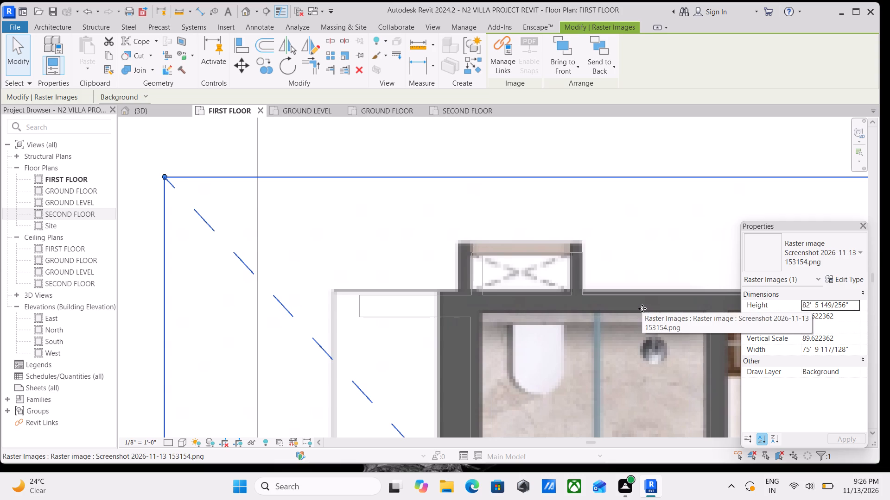
{"action": "key", "text": "Left"}
{"action": "key", "text": "Right"}
{"action": "key", "text": "Right"}
{"action": "key", "text": "Right"}
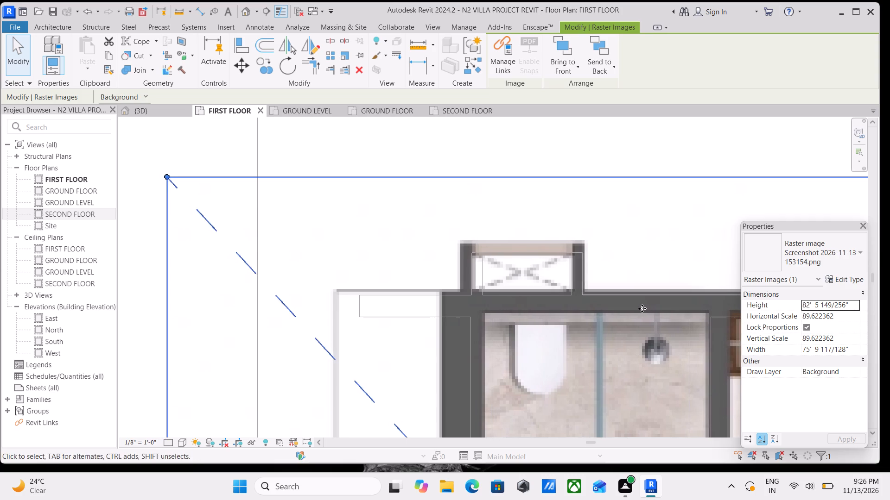
{"action": "key", "text": "Right"}
{"action": "key", "text": "Right"}
{"action": "key", "text": "Right"}
{"action": "key", "text": "Right"}
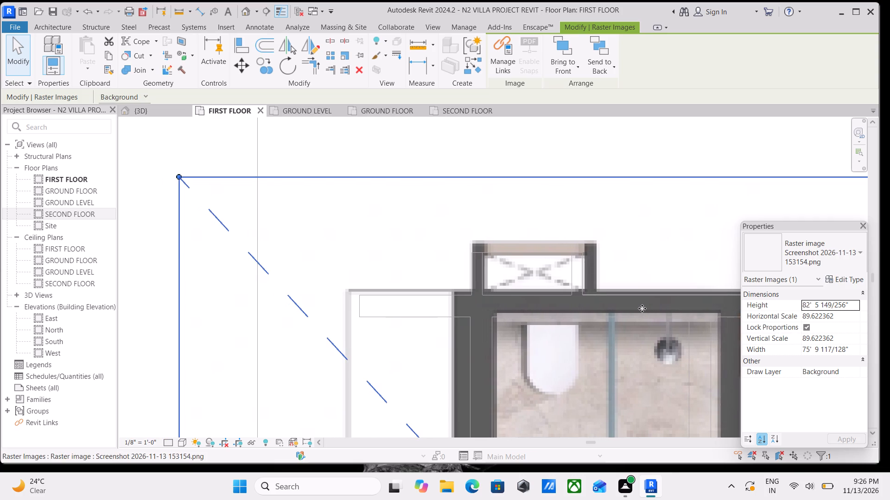
Fine-tune the First Floor plan image south and north, and west and east, against the underlay at the toilet corner.
{"action": "scroll", "coordinate": [638, 305], "scroll_direction": "down", "scroll_amount": 2}
{"action": "key", "text": "Down"}
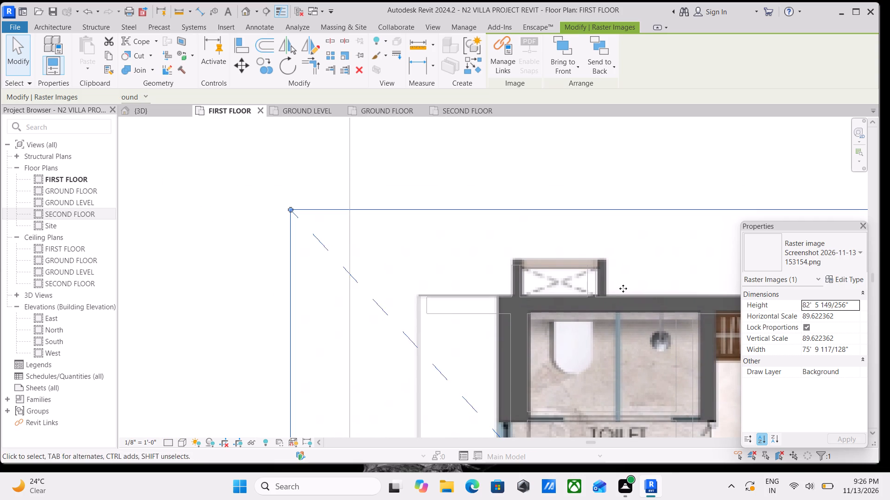
{"action": "key", "text": "Down"}
{"action": "key", "text": "Down"}
{"action": "key", "text": "Down"}
{"action": "key", "text": "Up"}
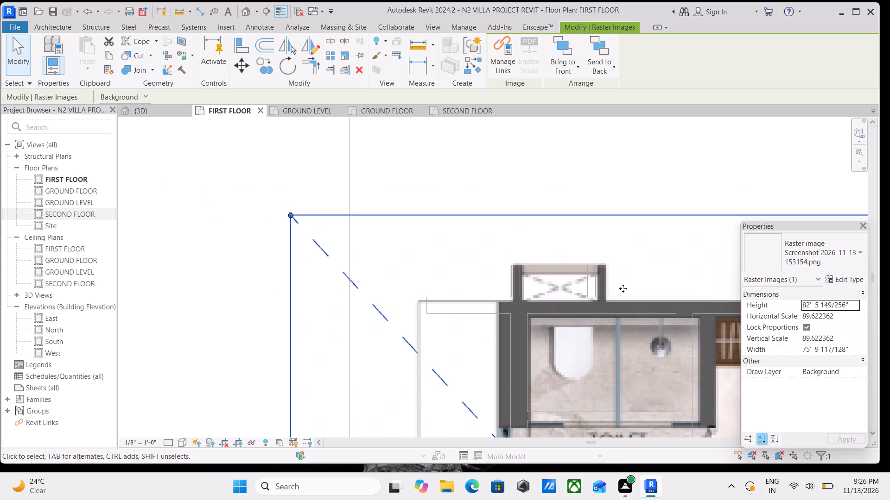
{"action": "key", "text": "Up"}
{"action": "key", "text": "Up"}
{"action": "key", "text": "Left"}
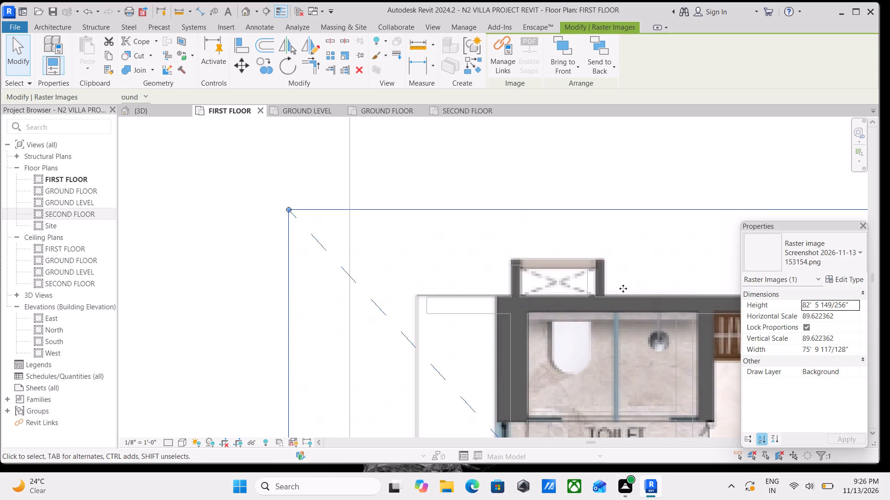
{"action": "key", "text": "Left"}
{"action": "key", "text": "Left"}
{"action": "key", "text": "Right"}
{"action": "key", "text": "Right"}
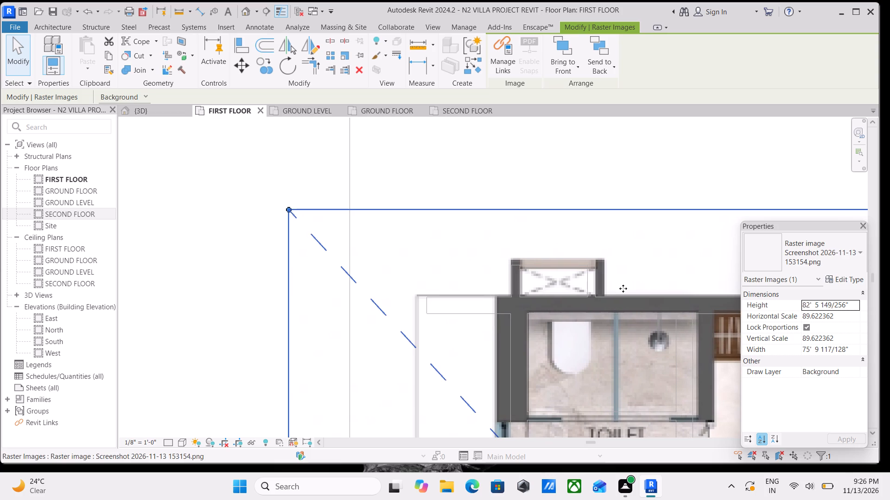
Scale the First Floor plan image down from its south-east corner to about 73' 6" wide by 79' 11" high.
{"action": "scroll", "coordinate": [640, 262], "scroll_direction": "down", "scroll_amount": 3}
{"action": "middle_click_drag", "start_coordinate": [639, 260], "coordinate": [604, 229]}
{"action": "scroll", "coordinate": [623, 242], "scroll_direction": "down", "scroll_amount": 7}
{"action": "middle_click_drag", "start_coordinate": [674, 276], "coordinate": [636, 270]}
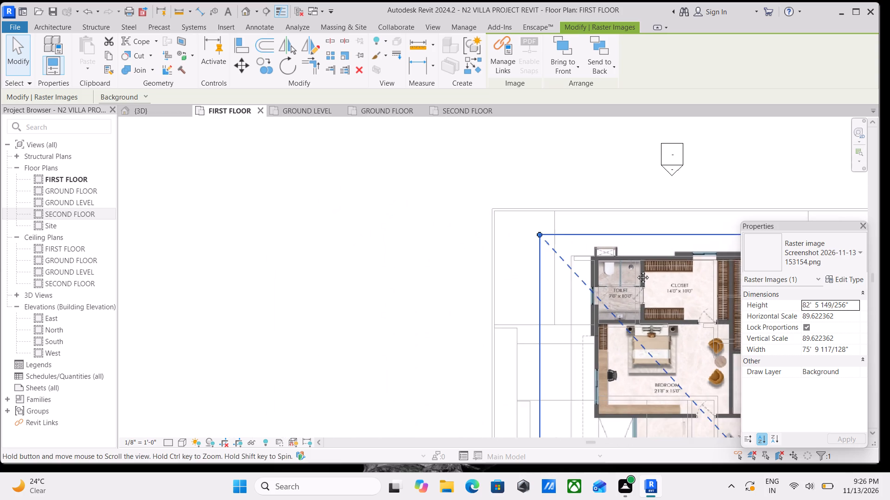
{"action": "middle_click_drag", "start_coordinate": [636, 270], "coordinate": [610, 256]}
{"action": "scroll", "coordinate": [649, 293], "scroll_direction": "down", "scroll_amount": 4}
{"action": "middle_click_drag", "start_coordinate": [649, 293], "coordinate": [585, 254]}
{"action": "middle_click_drag", "start_coordinate": [661, 286], "coordinate": [610, 231]}
{"action": "middle_click_drag", "start_coordinate": [683, 301], "coordinate": [648, 259]}
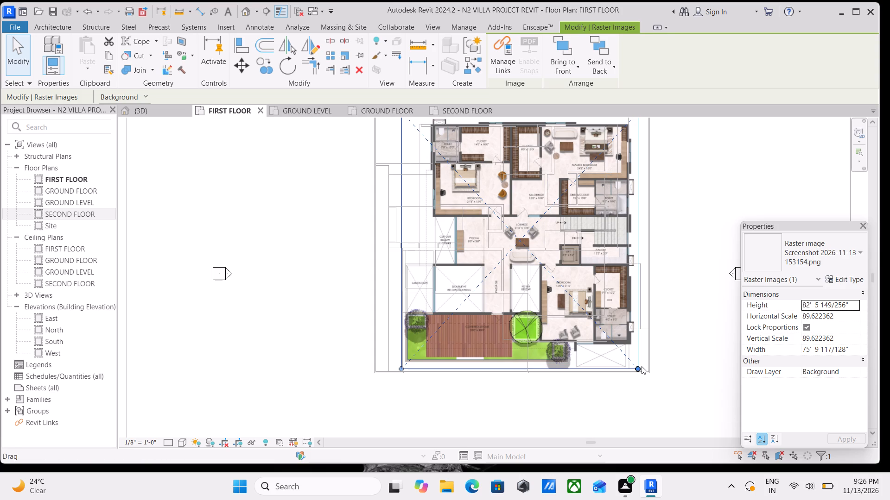
{"action": "left_click_drag", "start_coordinate": [638, 369], "coordinate": [629, 363]}
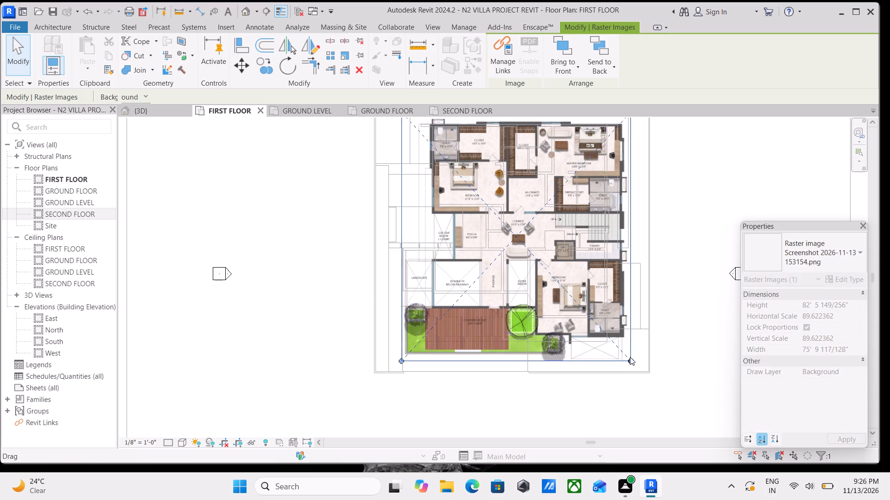
Nudge the First Floor plan image slightly west and several increments east against the underlay at the north-west toilet corner.
{"action": "middle_click_drag", "start_coordinate": [651, 347], "coordinate": [734, 456]}
{"action": "scroll", "coordinate": [654, 336], "scroll_direction": "up", "scroll_amount": 2}
{"action": "middle_click_drag", "start_coordinate": [659, 327], "coordinate": [706, 412]}
{"action": "scroll", "coordinate": [680, 355], "scroll_direction": "up", "scroll_amount": 1}
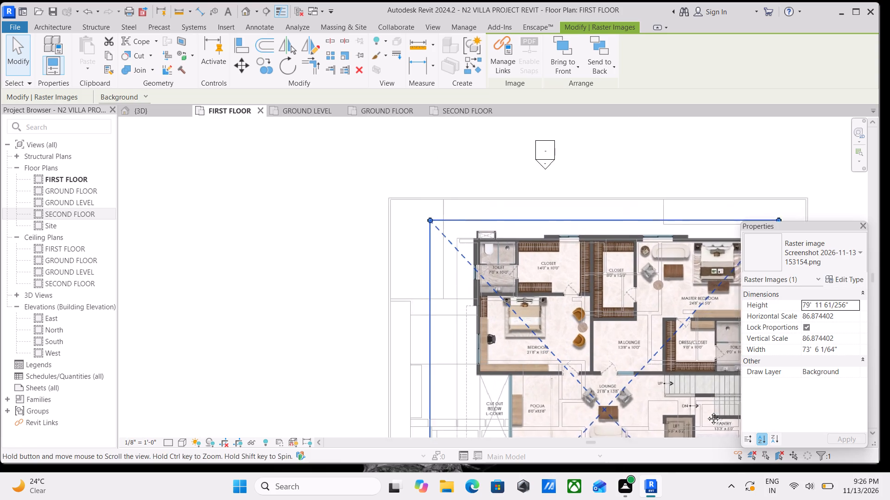
{"action": "middle_click_drag", "start_coordinate": [706, 412], "coordinate": [717, 428]}
{"action": "scroll", "coordinate": [594, 322], "scroll_direction": "up", "scroll_amount": 3}
{"action": "middle_click_drag", "start_coordinate": [604, 322], "coordinate": [649, 377]}
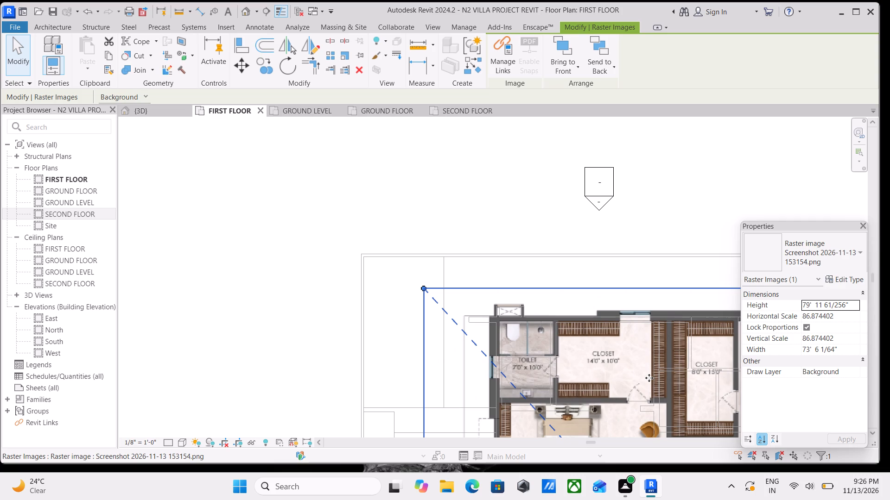
{"action": "scroll", "coordinate": [677, 361], "scroll_direction": "up", "scroll_amount": 2}
{"action": "scroll", "coordinate": [613, 317], "scroll_direction": "up", "scroll_amount": 1}
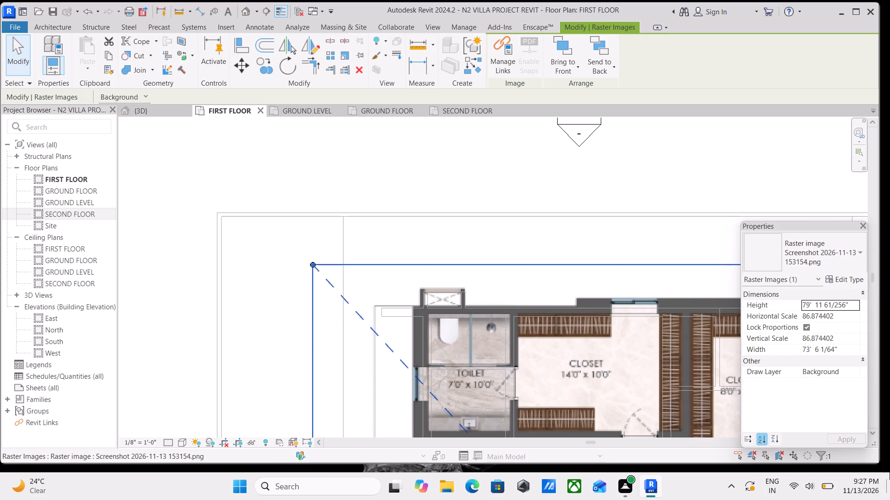
{"action": "scroll", "coordinate": [714, 351], "scroll_direction": "up", "scroll_amount": 3}
{"action": "scroll", "coordinate": [574, 311], "scroll_direction": "up", "scroll_amount": 1}
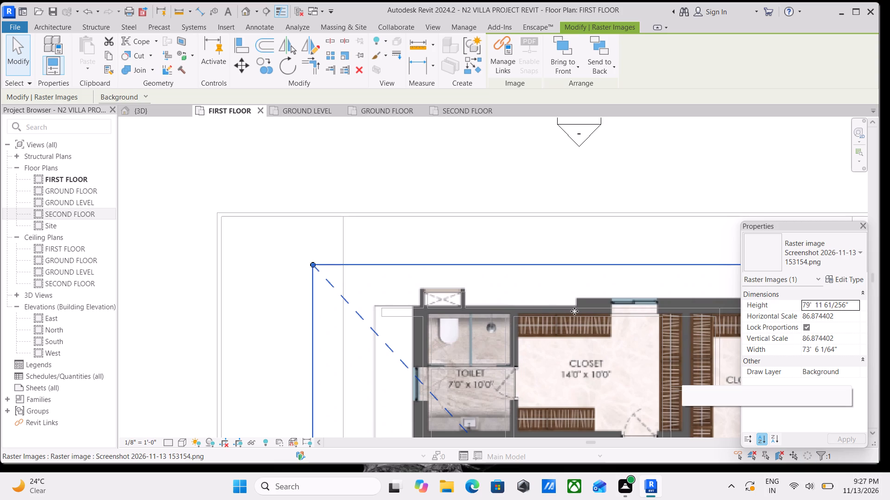
{"action": "scroll", "coordinate": [574, 311], "scroll_direction": "up", "scroll_amount": 1}
{"action": "scroll", "coordinate": [524, 318], "scroll_direction": "up", "scroll_amount": 1}
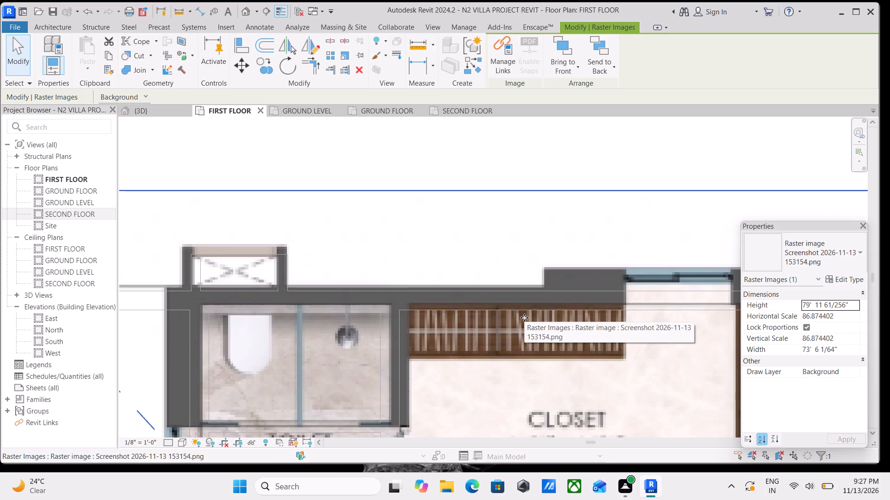
{"action": "key", "text": "Left"}
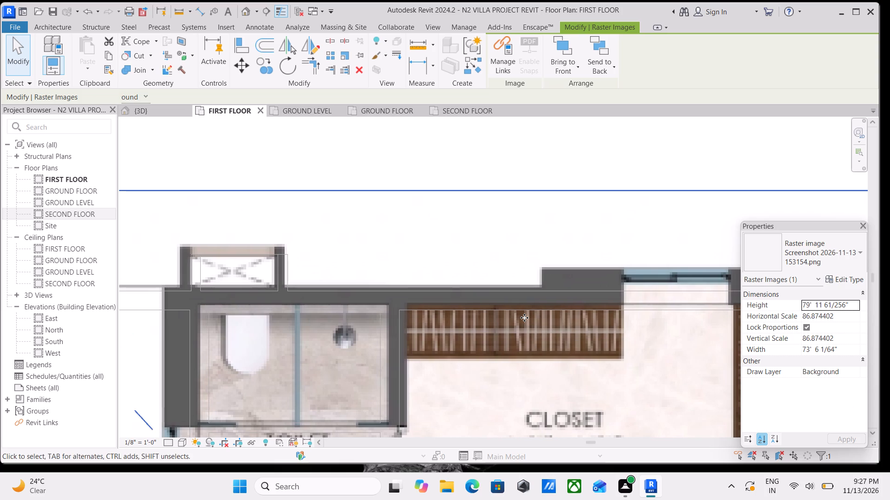
{"action": "key", "text": "Right"}
{"action": "key", "text": "Right"}
{"action": "key", "text": "Right"}
{"action": "key", "text": "Right"}
{"action": "key", "text": "Right"}
{"action": "key", "text": "Right"}
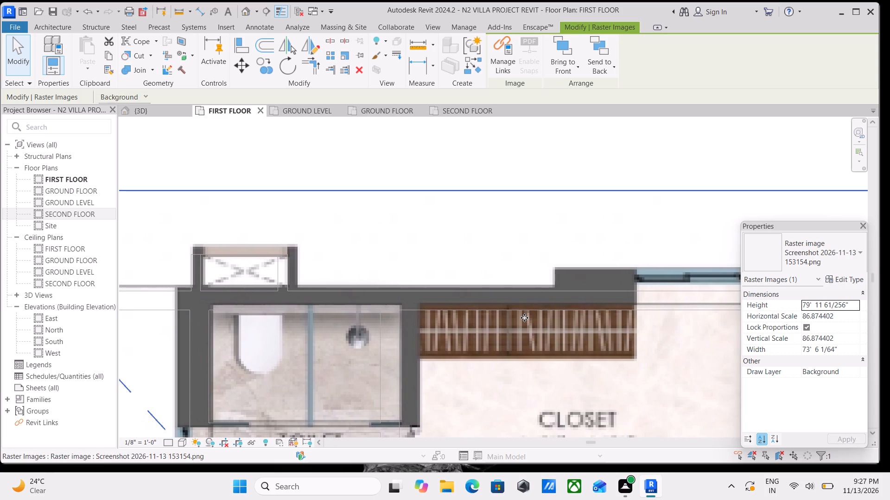
Adjust the First Floor plan image east, slightly south and back west to line up its toilet walls and shaft with the underlay.
{"action": "scroll", "coordinate": [524, 318], "scroll_direction": "down", "scroll_amount": 2}
{"action": "key", "text": "Left"}
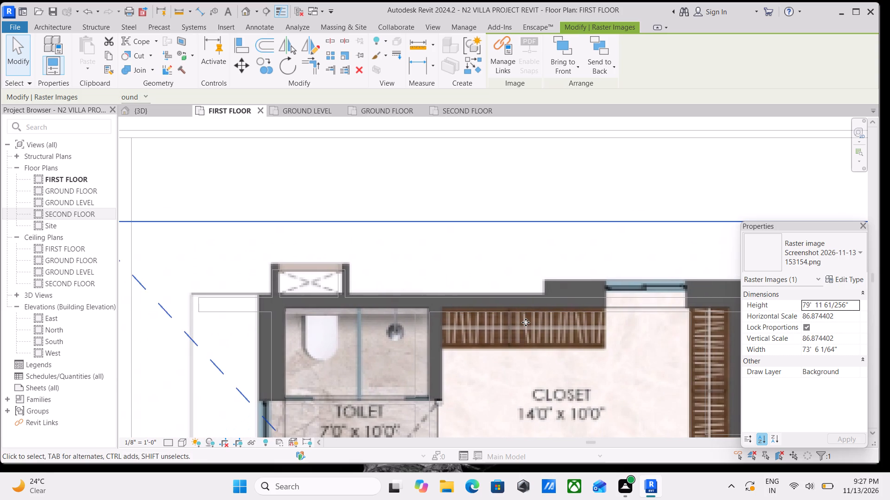
{"action": "key", "text": "Right"}
{"action": "key", "text": "Right"}
{"action": "key", "text": "Right"}
{"action": "key", "text": "Right"}
{"action": "key", "text": "Right"}
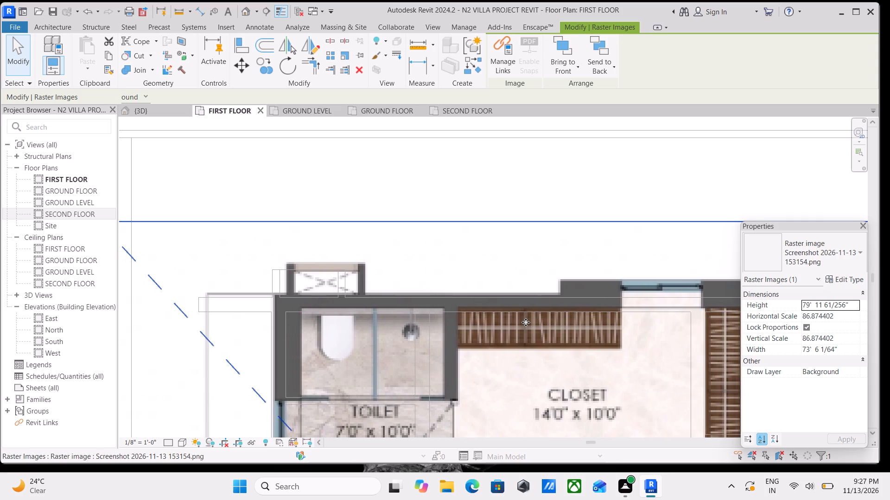
{"action": "key", "text": "Down"}
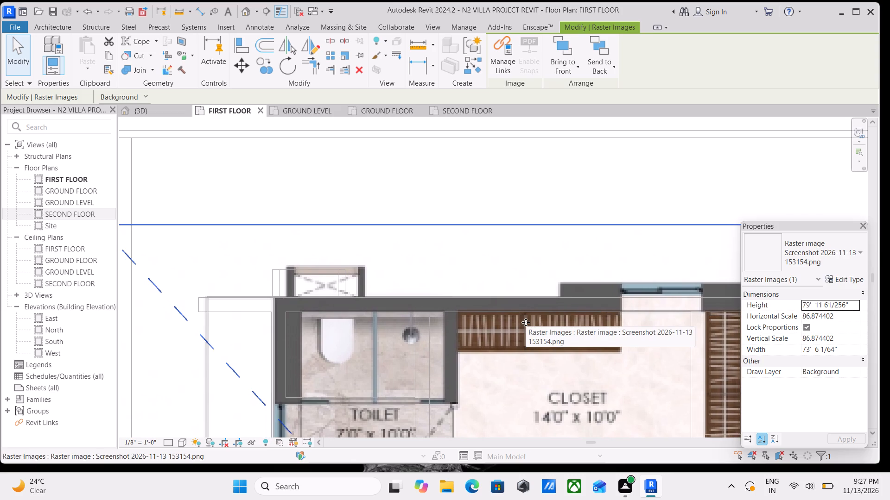
{"action": "key", "text": "Down"}
{"action": "key", "text": "Left"}
{"action": "key", "text": "Left"}
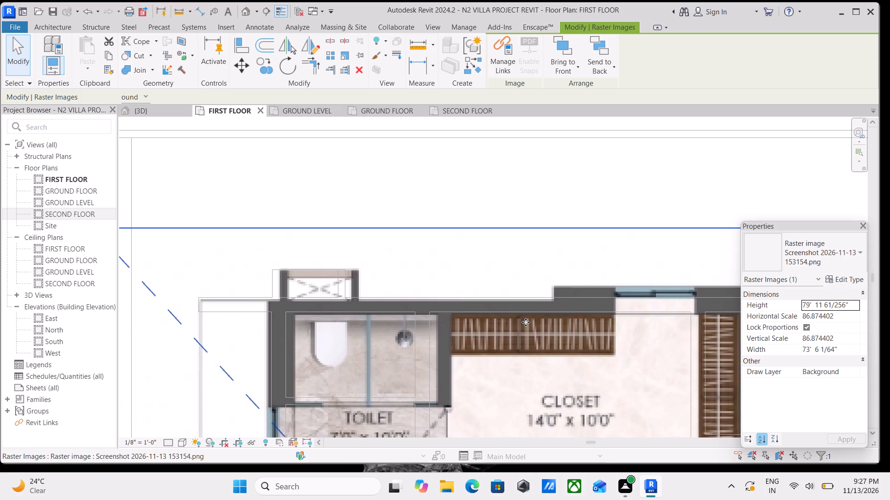
{"action": "key", "text": "Left"}
{"action": "key", "text": "Left"}
{"action": "key", "text": "Left"}
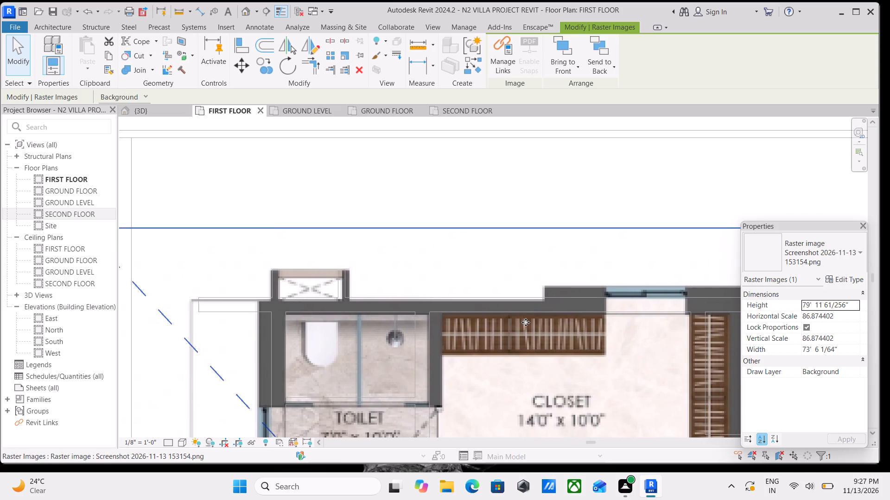
Scale the First Floor plan image down further from its south-east corner to about 71' wide by 77' 2" high.
{"action": "scroll", "coordinate": [530, 322], "scroll_direction": "down", "scroll_amount": 9}
{"action": "middle_click_drag", "start_coordinate": [571, 316], "coordinate": [513, 256]}
{"action": "scroll", "coordinate": [513, 256], "scroll_direction": "up", "scroll_amount": 1}
{"action": "scroll", "coordinate": [572, 358], "scroll_direction": "down", "scroll_amount": 3}
{"action": "middle_click_drag", "start_coordinate": [572, 357], "coordinate": [539, 332]}
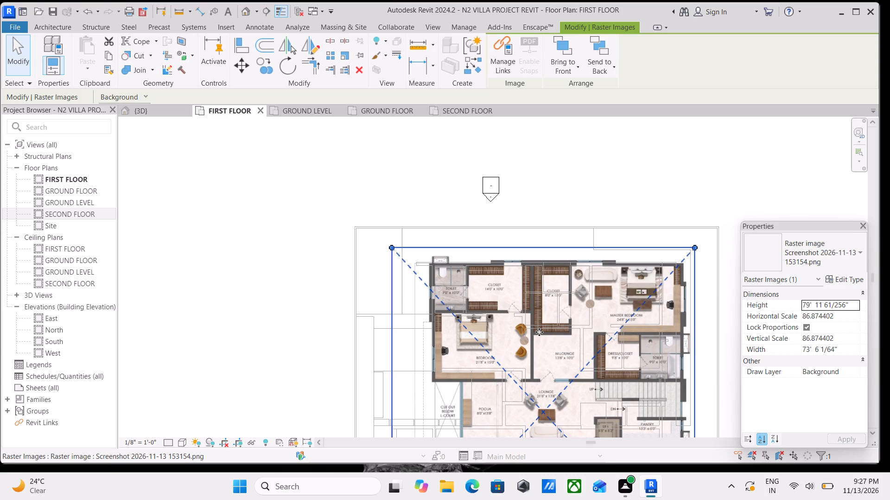
{"action": "scroll", "coordinate": [528, 249], "scroll_direction": "down", "scroll_amount": 3}
{"action": "middle_click_drag", "start_coordinate": [529, 249], "coordinate": [535, 174]}
{"action": "scroll", "coordinate": [629, 379], "scroll_direction": "down", "scroll_amount": 1}
{"action": "middle_click_drag", "start_coordinate": [626, 368], "coordinate": [621, 355]}
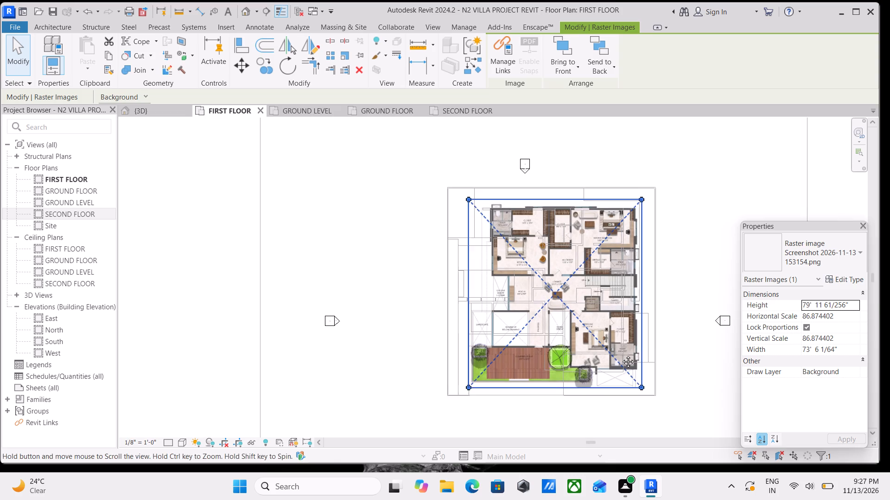
{"action": "middle_click_drag", "start_coordinate": [621, 355], "coordinate": [604, 310]}
{"action": "scroll", "coordinate": [636, 358], "scroll_direction": "up", "scroll_amount": 3}
{"action": "left_click_drag", "start_coordinate": [611, 312], "coordinate": [610, 312]}
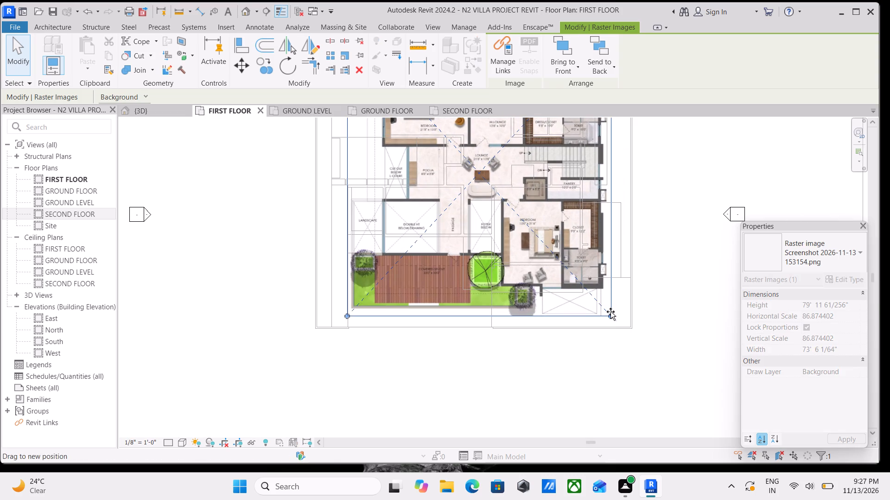
{"action": "left_click_drag", "start_coordinate": [610, 312], "coordinate": [599, 304]}
Nudge the First Floor plan image two increments east and two increments west against the underlay at the toilet corner.
{"action": "middle_click_drag", "start_coordinate": [614, 313], "coordinate": [699, 432]}
{"action": "scroll", "coordinate": [616, 336], "scroll_direction": "down", "scroll_amount": 1}
{"action": "middle_click_drag", "start_coordinate": [616, 336], "coordinate": [635, 390]}
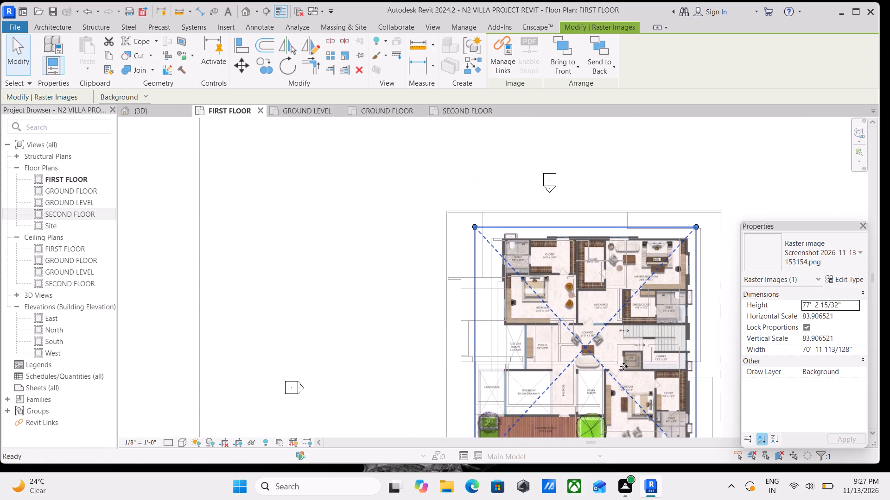
{"action": "scroll", "coordinate": [531, 272], "scroll_direction": "up", "scroll_amount": 4}
{"action": "middle_click_drag", "start_coordinate": [533, 270], "coordinate": [566, 317]}
{"action": "scroll", "coordinate": [566, 317], "scroll_direction": "up", "scroll_amount": 1}
{"action": "scroll", "coordinate": [524, 259], "scroll_direction": "up", "scroll_amount": 3}
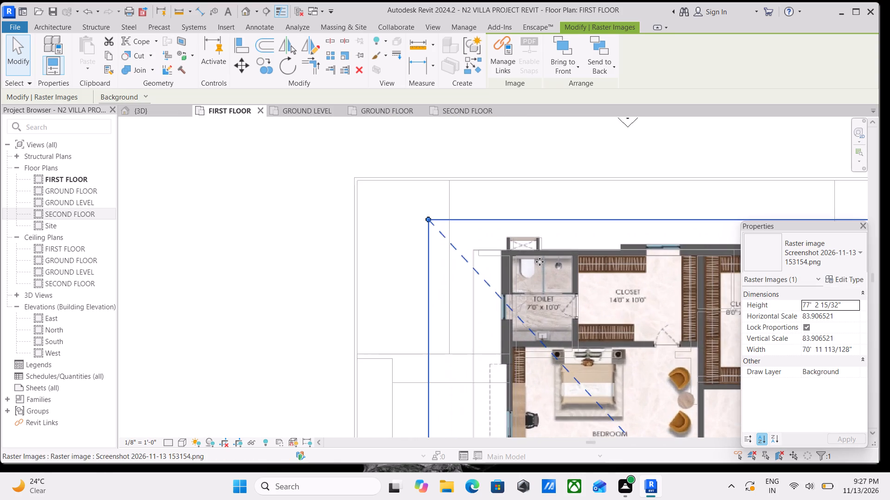
{"action": "scroll", "coordinate": [540, 262], "scroll_direction": "up", "scroll_amount": 1}
{"action": "middle_click_drag", "start_coordinate": [543, 265], "coordinate": [559, 286]}
{"action": "middle_click_drag", "start_coordinate": [581, 267], "coordinate": [465, 250]}
{"action": "scroll", "coordinate": [543, 281], "scroll_direction": "down", "scroll_amount": 6}
{"action": "middle_click_drag", "start_coordinate": [585, 292], "coordinate": [511, 263]}
{"action": "middle_click_drag", "start_coordinate": [594, 277], "coordinate": [545, 273]}
{"action": "key", "text": "Right"}
{"action": "key", "text": "Right"}
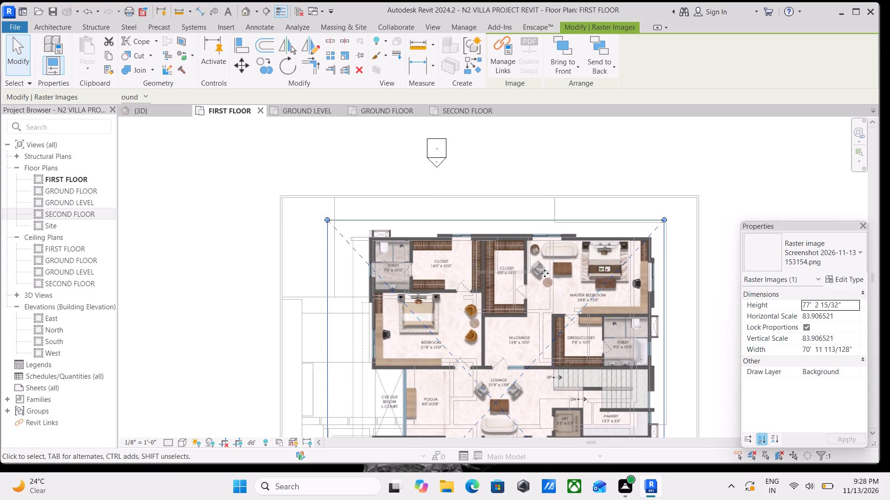
{"action": "scroll", "coordinate": [545, 273], "scroll_direction": "up", "scroll_amount": 2}
{"action": "middle_click_drag", "start_coordinate": [545, 270], "coordinate": [625, 339]}
{"action": "scroll", "coordinate": [528, 283], "scroll_direction": "up", "scroll_amount": 2}
{"action": "middle_click_drag", "start_coordinate": [531, 292], "coordinate": [581, 310]}
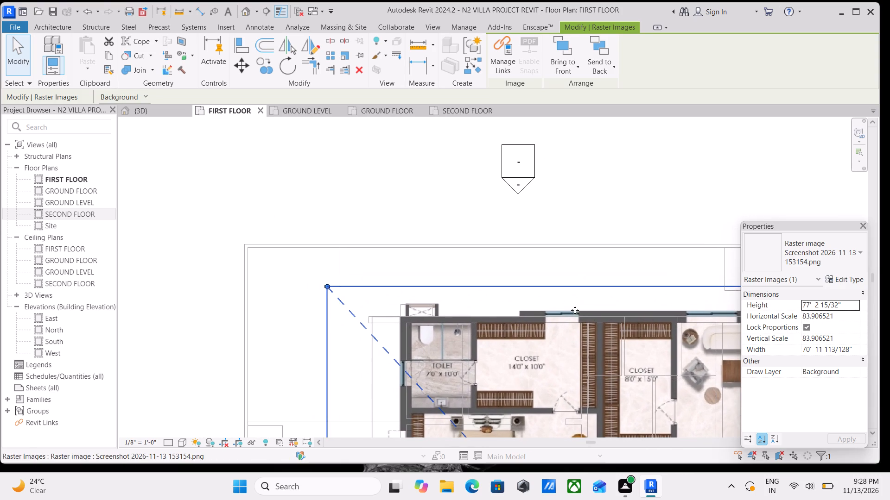
{"action": "key", "text": "Left"}
{"action": "key", "text": "Left"}
Scale the First Floor plan image down from its south-east corner to about 69' 8" wide by 75' 10" high.
{"action": "middle_click_drag", "start_coordinate": [554, 315], "coordinate": [563, 294]}
{"action": "scroll", "coordinate": [556, 296], "scroll_direction": "up", "scroll_amount": 3}
{"action": "middle_click_drag", "start_coordinate": [518, 312], "coordinate": [599, 355]}
{"action": "scroll", "coordinate": [599, 355], "scroll_direction": "up", "scroll_amount": 1}
{"action": "scroll", "coordinate": [434, 316], "scroll_direction": "up", "scroll_amount": 6}
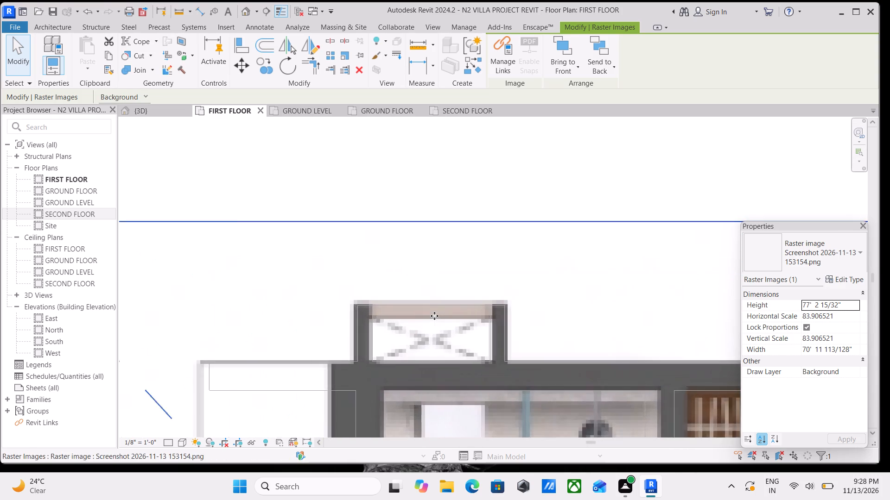
{"action": "scroll", "coordinate": [434, 316], "scroll_direction": "up", "scroll_amount": 2}
{"action": "scroll", "coordinate": [442, 321], "scroll_direction": "down", "scroll_amount": 17}
{"action": "middle_click_drag", "start_coordinate": [493, 342], "coordinate": [453, 237]}
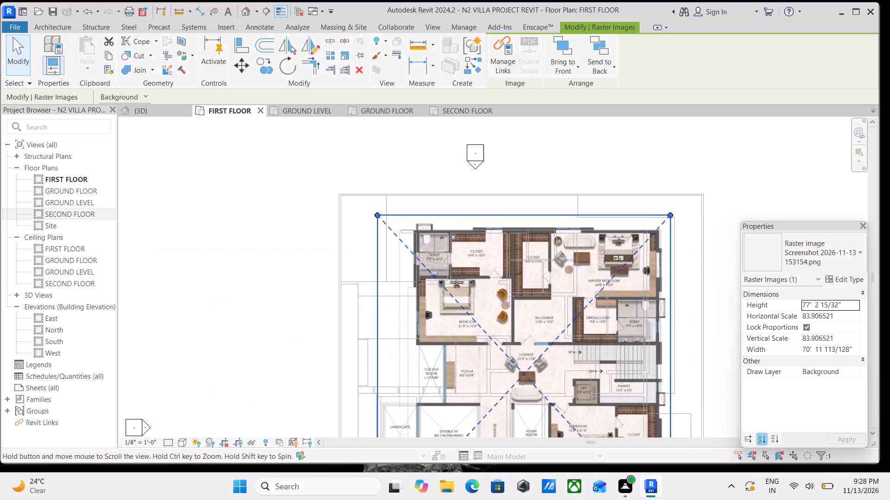
{"action": "middle_click_drag", "start_coordinate": [525, 344], "coordinate": [489, 256]}
{"action": "scroll", "coordinate": [547, 359], "scroll_direction": "down", "scroll_amount": 1}
{"action": "middle_click_drag", "start_coordinate": [531, 325], "coordinate": [503, 244]}
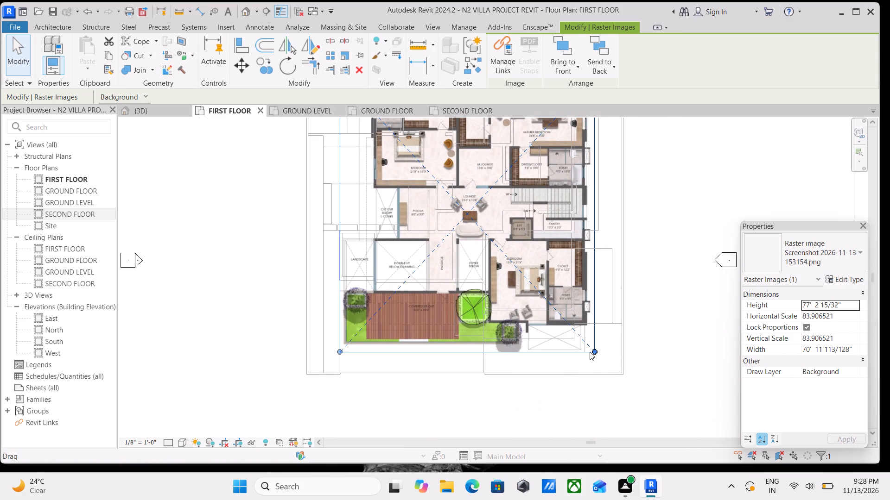
{"action": "left_click_drag", "start_coordinate": [594, 352], "coordinate": [588, 348]}
Fine-tune the First Floor plan image west and east, then slightly south and back west, to match the underlay's toilet walls.
{"action": "middle_click_drag", "start_coordinate": [551, 325], "coordinate": [650, 426]}
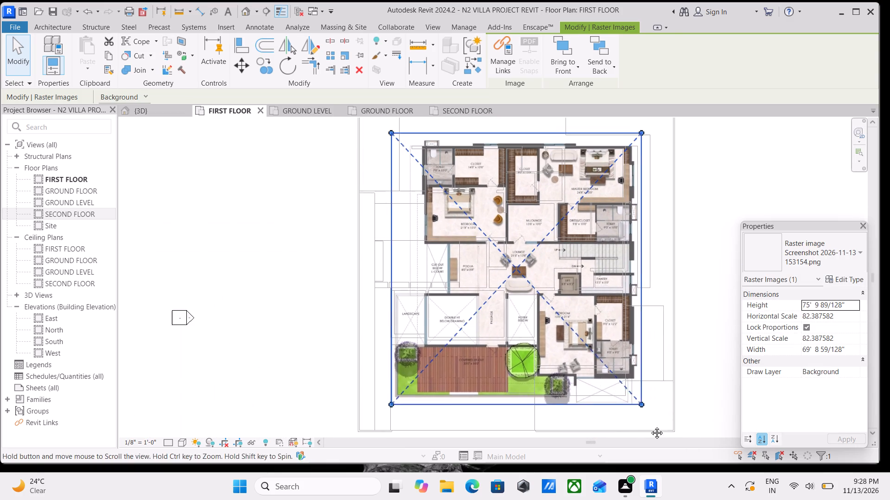
{"action": "middle_click_drag", "start_coordinate": [650, 426], "coordinate": [658, 434]}
{"action": "middle_click_drag", "start_coordinate": [572, 324], "coordinate": [599, 378]}
{"action": "scroll", "coordinate": [540, 277], "scroll_direction": "up", "scroll_amount": 5}
{"action": "middle_click_drag", "start_coordinate": [520, 258], "coordinate": [552, 330]}
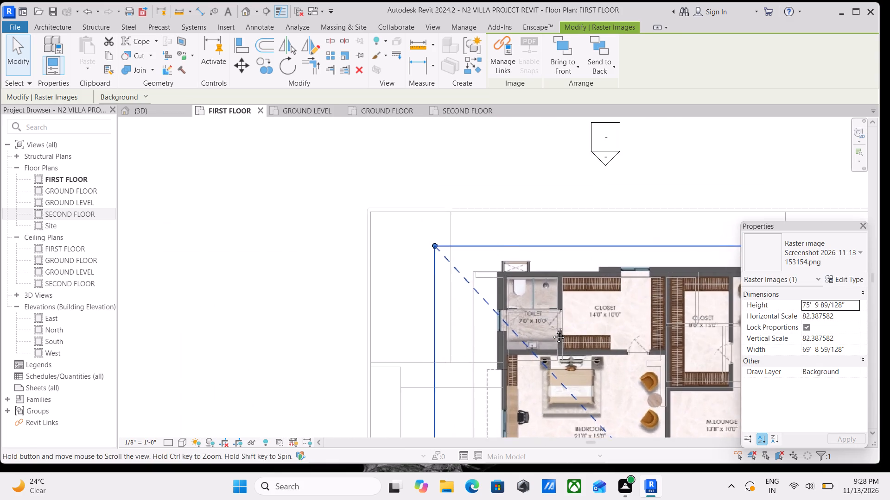
{"action": "middle_click_drag", "start_coordinate": [552, 330], "coordinate": [553, 334]}
{"action": "scroll", "coordinate": [553, 334], "scroll_direction": "up", "scroll_amount": 8}
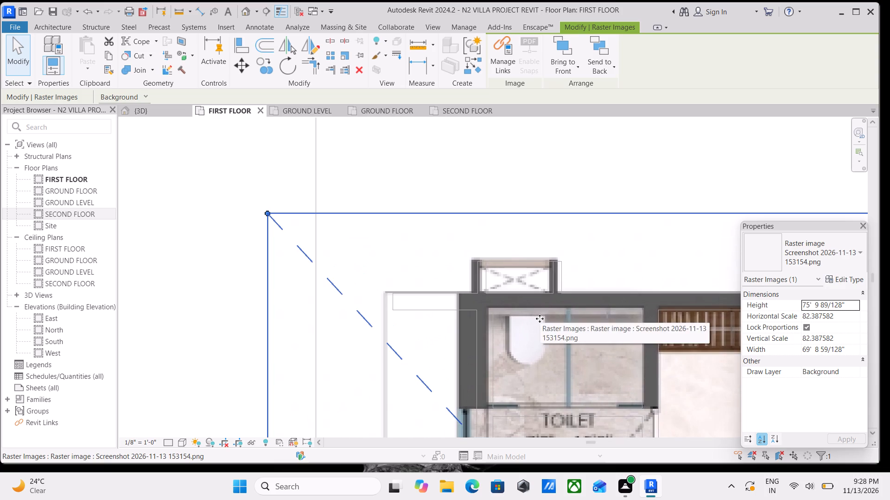
{"action": "key", "text": "Left"}
{"action": "key", "text": "Left"}
{"action": "key", "text": "Right"}
{"action": "key", "text": "Right"}
{"action": "key", "text": "Right"}
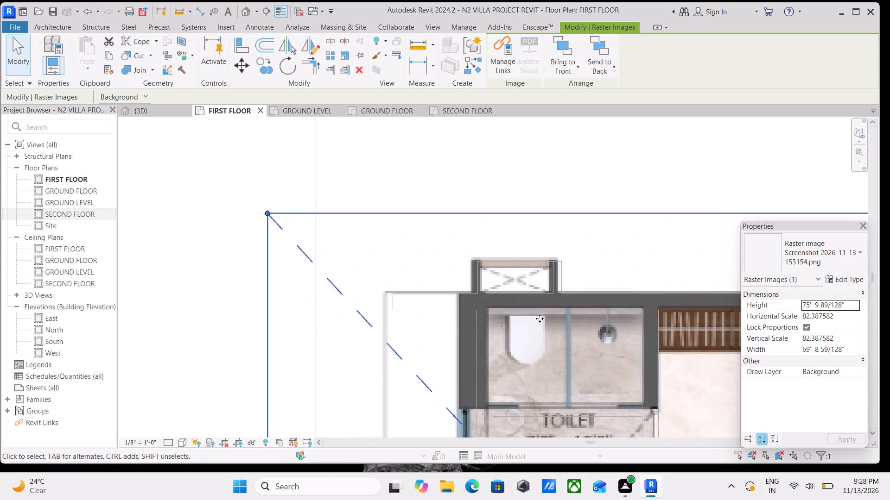
{"action": "key", "text": "Right"}
{"action": "key", "text": "Right"}
{"action": "key", "text": "Right"}
{"action": "key", "text": "Down"}
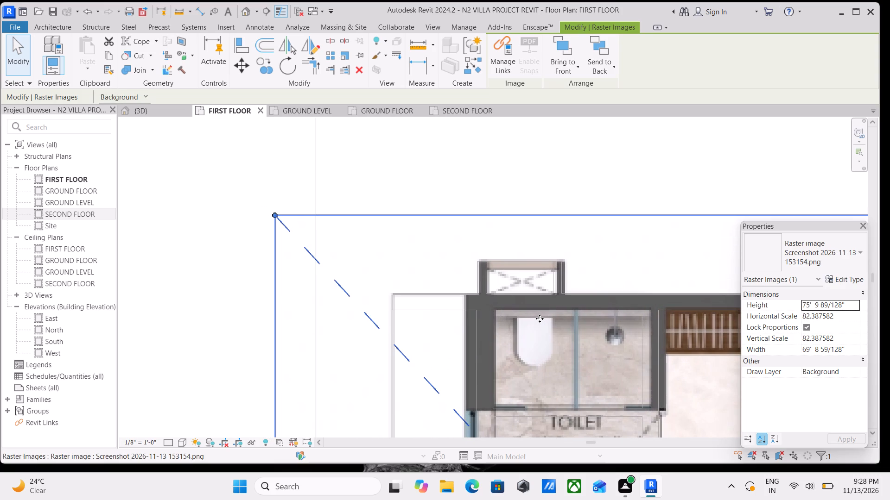
{"action": "key", "text": "Down"}
{"action": "key", "text": "Left"}
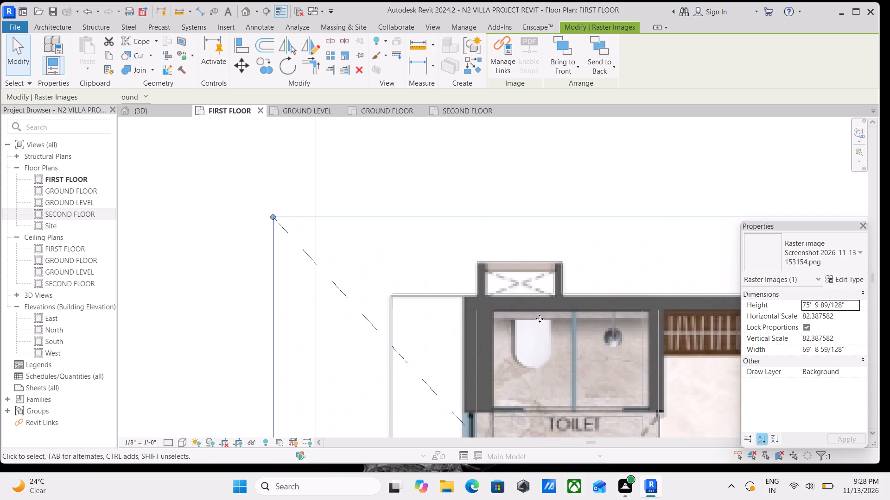
{"action": "key", "text": "Left"}
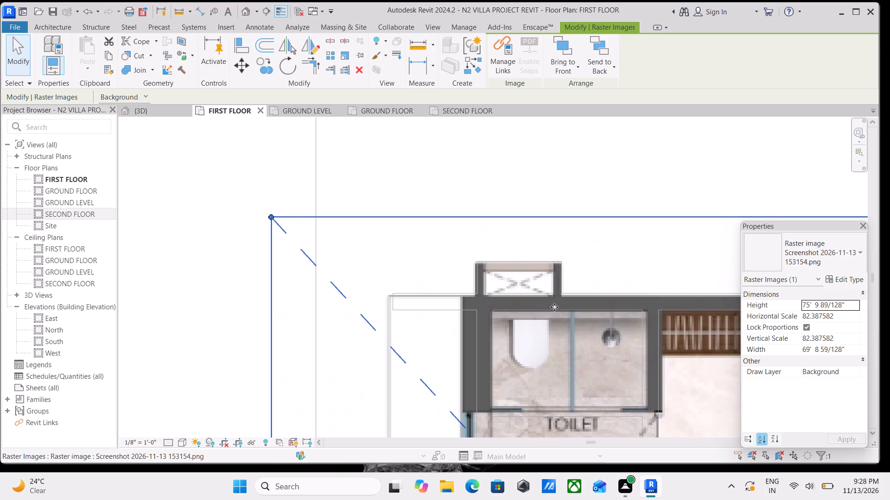
Scale the First Floor plan image down from its south-east corner to about 68' 1" wide by 74' 1" high.
{"action": "scroll", "coordinate": [575, 312], "scroll_direction": "down", "scroll_amount": 4}
{"action": "middle_click_drag", "start_coordinate": [583, 306], "coordinate": [561, 293]}
{"action": "scroll", "coordinate": [608, 334], "scroll_direction": "down", "scroll_amount": 3}
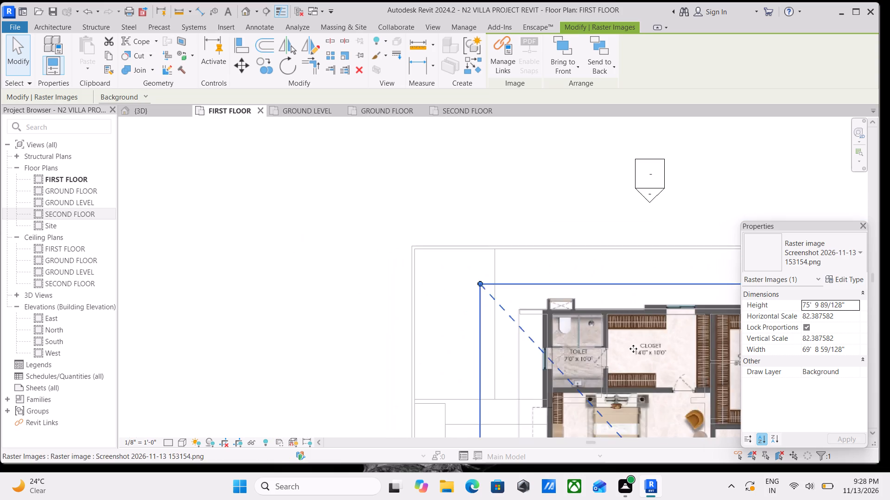
{"action": "scroll", "coordinate": [633, 349], "scroll_direction": "down", "scroll_amount": 4}
{"action": "middle_click_drag", "start_coordinate": [633, 347], "coordinate": [531, 289]}
{"action": "scroll", "coordinate": [632, 347], "scroll_direction": "down", "scroll_amount": 7}
{"action": "middle_click_drag", "start_coordinate": [630, 349], "coordinate": [578, 284]}
{"action": "scroll", "coordinate": [620, 385], "scroll_direction": "up", "scroll_amount": 2}
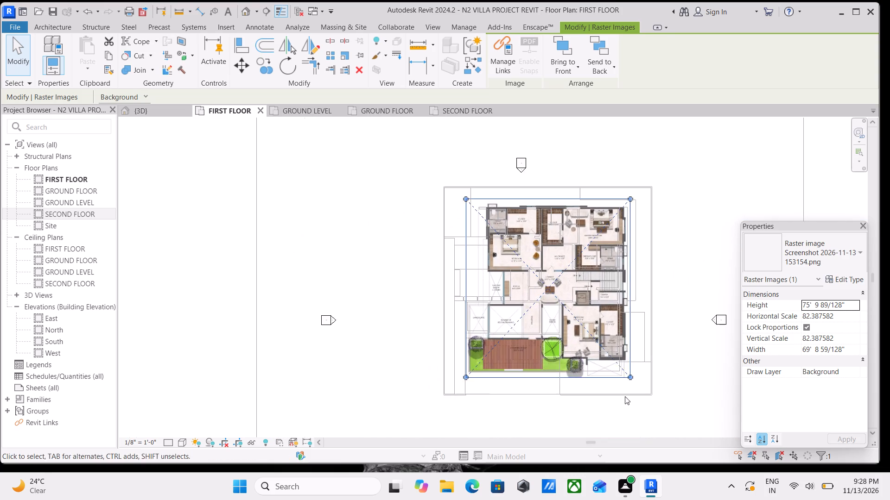
{"action": "scroll", "coordinate": [635, 360], "scroll_direction": "up", "scroll_amount": 3}
{"action": "left_click_drag", "start_coordinate": [629, 385], "coordinate": [622, 381]}
Nudge the First Floor plan image four increments east to match the underlay at the north-west toilet shaft.
{"action": "middle_click_drag", "start_coordinate": [623, 381], "coordinate": [715, 499]}
{"action": "scroll", "coordinate": [586, 316], "scroll_direction": "up", "scroll_amount": 5}
{"action": "middle_click_drag", "start_coordinate": [549, 270], "coordinate": [599, 351]}
{"action": "scroll", "coordinate": [500, 256], "scroll_direction": "up", "scroll_amount": 3}
{"action": "scroll", "coordinate": [502, 318], "scroll_direction": "up", "scroll_amount": 6}
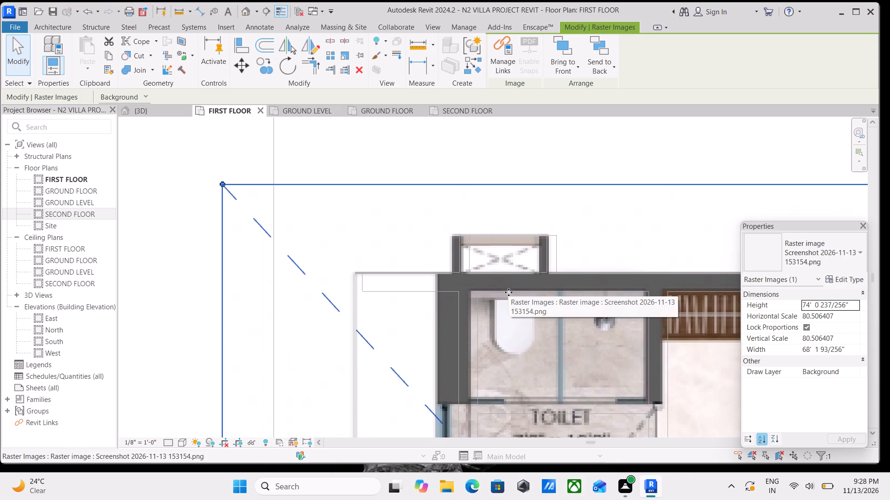
{"action": "key", "text": "Right"}
{"action": "key", "text": "Right"}
{"action": "key", "text": "Right"}
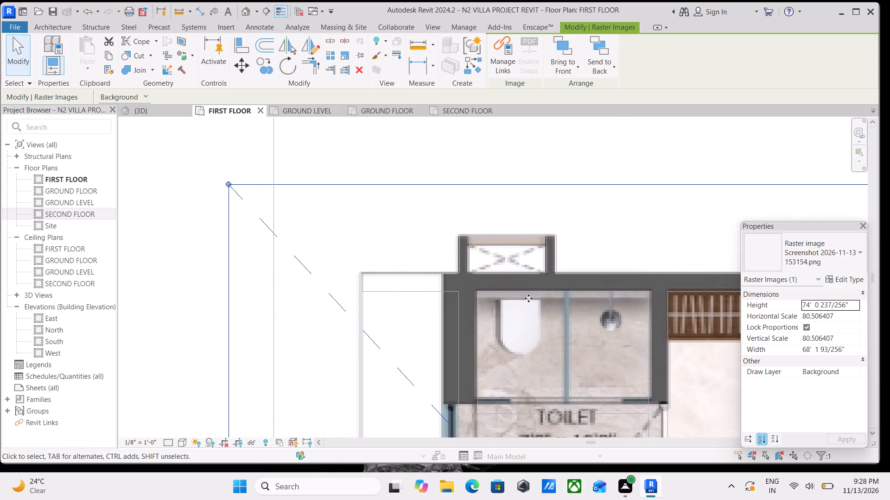
{"action": "key", "text": "Right"}
Examine how the First Floor image's north-west toilet and shaft walls line up with the underlay.
{"action": "scroll", "coordinate": [528, 298], "scroll_direction": "down", "scroll_amount": 3}
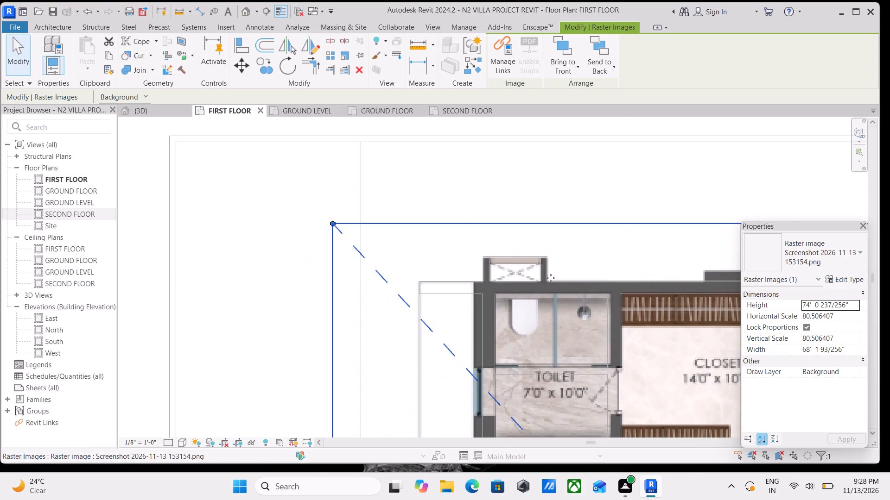
{"action": "scroll", "coordinate": [529, 268], "scroll_direction": "up", "scroll_amount": 4}
{"action": "scroll", "coordinate": [466, 264], "scroll_direction": "up", "scroll_amount": 8}
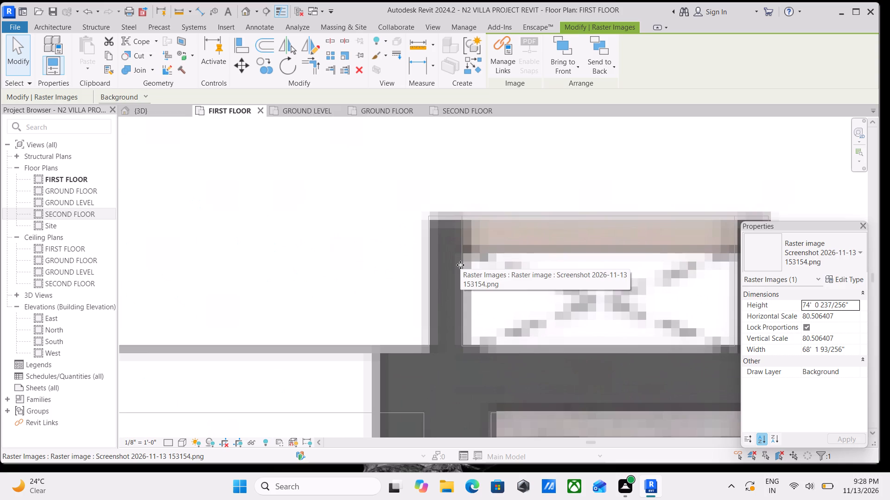
{"action": "scroll", "coordinate": [460, 265], "scroll_direction": "down", "scroll_amount": 4}
{"action": "scroll", "coordinate": [547, 307], "scroll_direction": "down", "scroll_amount": 6}
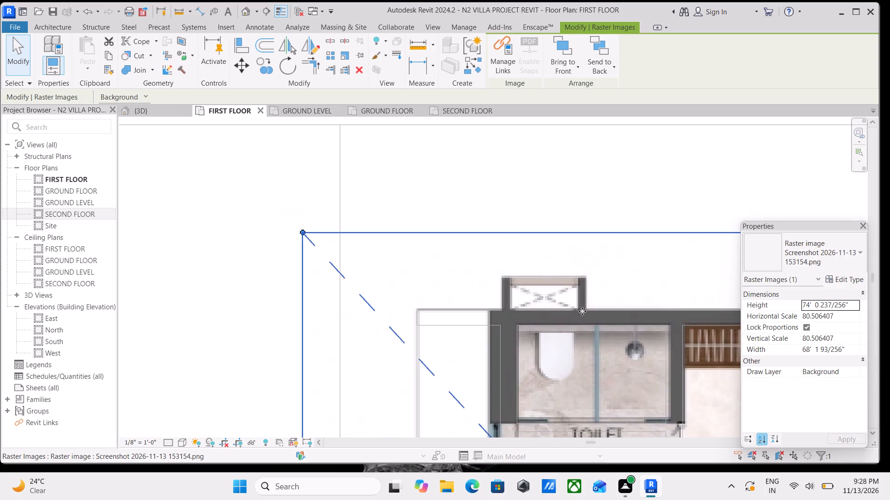
{"action": "middle_click_drag", "start_coordinate": [559, 298], "coordinate": [465, 237]}
{"action": "scroll", "coordinate": [411, 200], "scroll_direction": "up", "scroll_amount": 3}
{"action": "scroll", "coordinate": [438, 241], "scroll_direction": "up", "scroll_amount": 2}
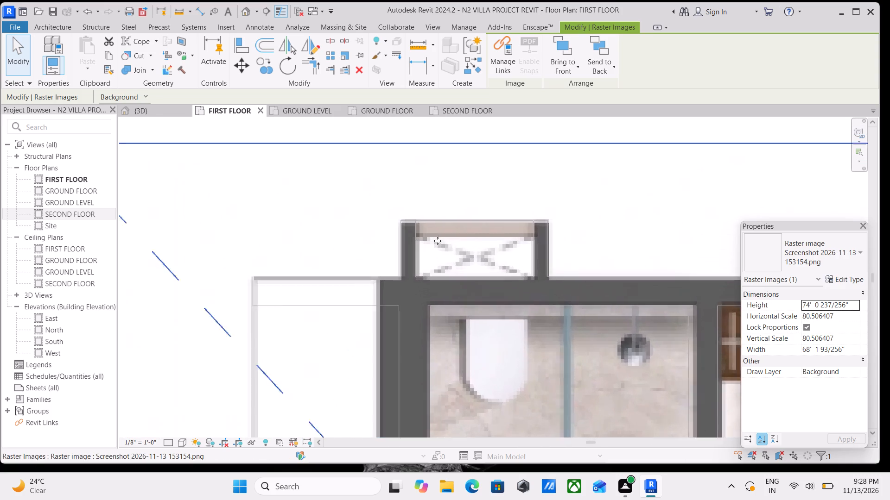
{"action": "scroll", "coordinate": [438, 241], "scroll_direction": "up", "scroll_amount": 2}
{"action": "scroll", "coordinate": [521, 255], "scroll_direction": "down", "scroll_amount": 2}
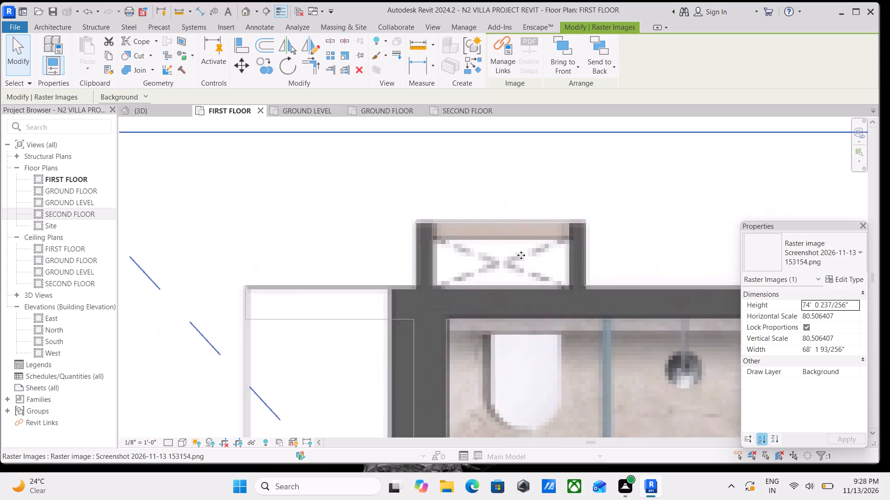
{"action": "scroll", "coordinate": [521, 255], "scroll_direction": "down", "scroll_amount": 18}
{"action": "scroll", "coordinate": [536, 278], "scroll_direction": "down", "scroll_amount": 3}
Examine how the First Floor image lines up with the underlay around its south-east toilet and along the east wall.
{"action": "middle_click_drag", "start_coordinate": [540, 280], "coordinate": [474, 199]}
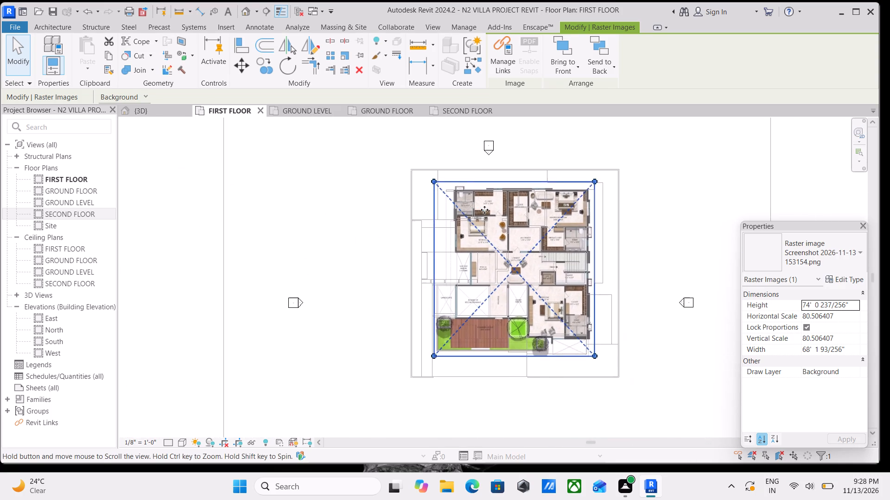
{"action": "scroll", "coordinate": [553, 374], "scroll_direction": "up", "scroll_amount": 4}
{"action": "scroll", "coordinate": [588, 348], "scroll_direction": "up", "scroll_amount": 9}
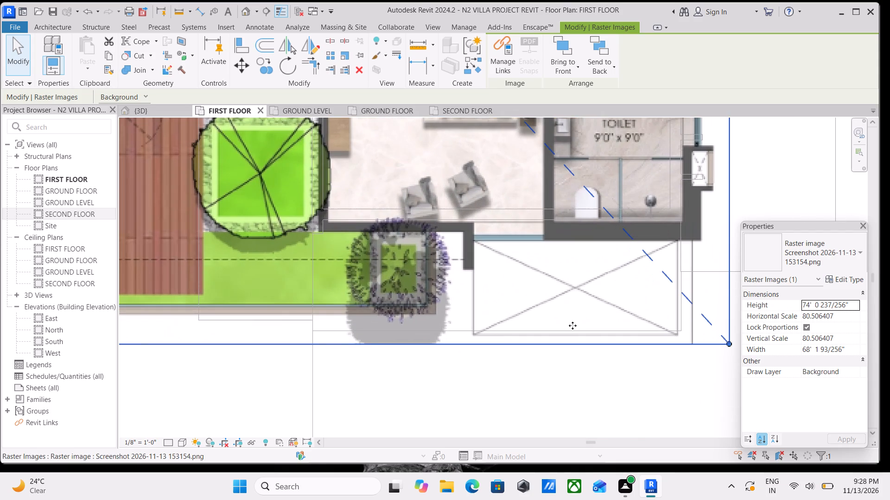
{"action": "scroll", "coordinate": [660, 281], "scroll_direction": "up", "scroll_amount": 1}
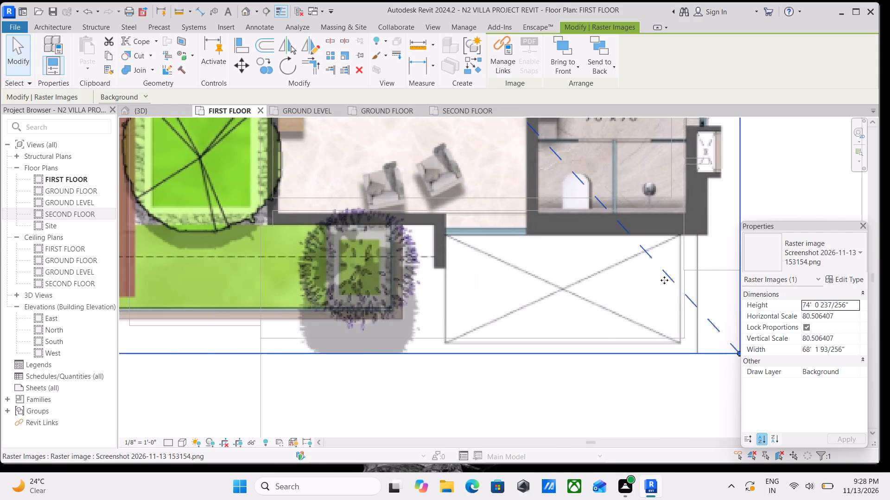
{"action": "scroll", "coordinate": [692, 287], "scroll_direction": "down", "scroll_amount": 3}
{"action": "scroll", "coordinate": [596, 288], "scroll_direction": "down", "scroll_amount": 4}
{"action": "middle_click_drag", "start_coordinate": [578, 289], "coordinate": [572, 334]}
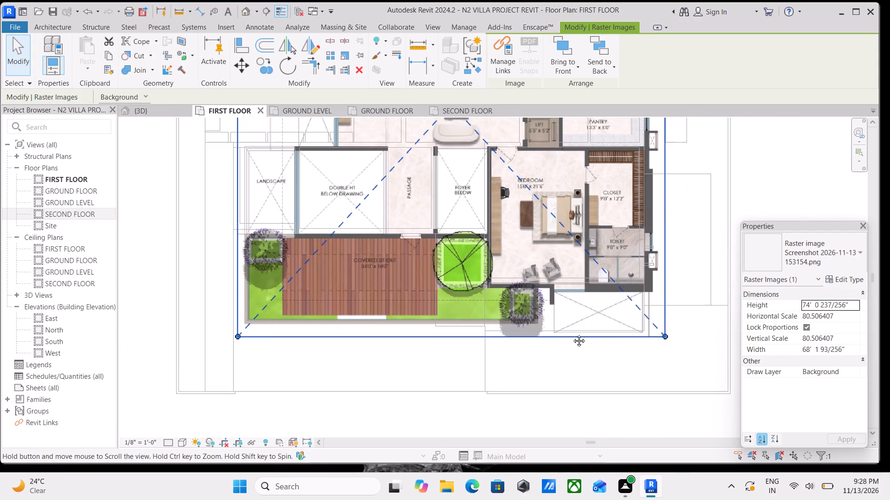
{"action": "middle_click_drag", "start_coordinate": [572, 334], "coordinate": [560, 355]}
{"action": "scroll", "coordinate": [644, 322], "scroll_direction": "down", "scroll_amount": 2}
{"action": "middle_click_drag", "start_coordinate": [644, 322], "coordinate": [636, 431]}
{"action": "middle_click_drag", "start_coordinate": [638, 295], "coordinate": [631, 345]}
{"action": "scroll", "coordinate": [634, 268], "scroll_direction": "up", "scroll_amount": 8}
{"action": "scroll", "coordinate": [621, 273], "scroll_direction": "down", "scroll_amount": 4}
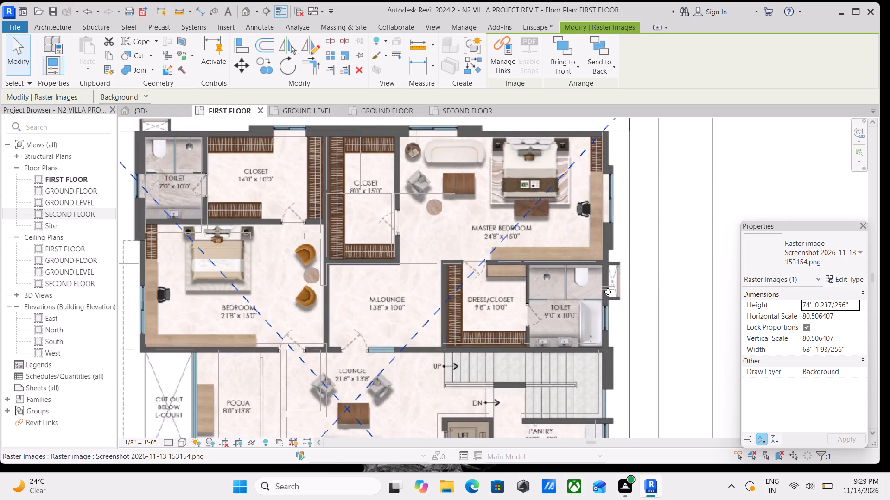
{"action": "scroll", "coordinate": [608, 292], "scroll_direction": "down", "scroll_amount": 3}
{"action": "middle_click_drag", "start_coordinate": [617, 346], "coordinate": [611, 254]}
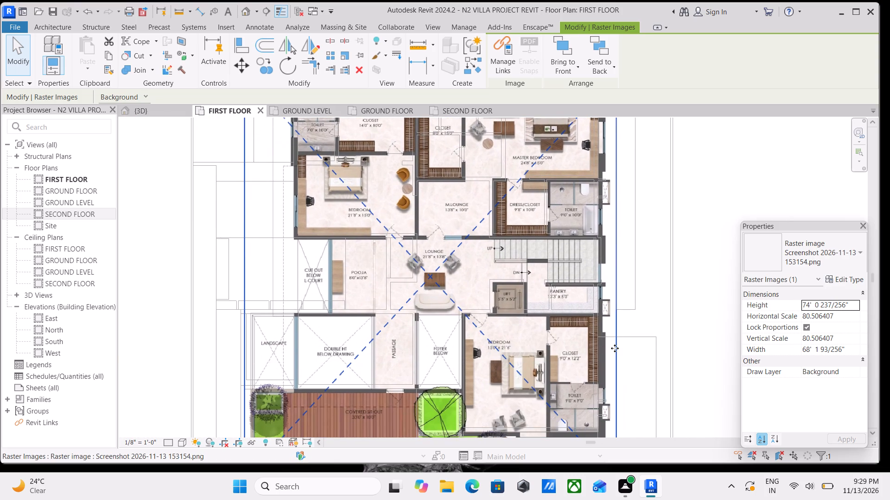
Scale the First Floor plan image down from its south-east corner to about 67' 4" wide by 73' 3" high.
{"action": "scroll", "coordinate": [615, 348], "scroll_direction": "down", "scroll_amount": 2}
{"action": "middle_click_drag", "start_coordinate": [615, 348], "coordinate": [614, 284]}
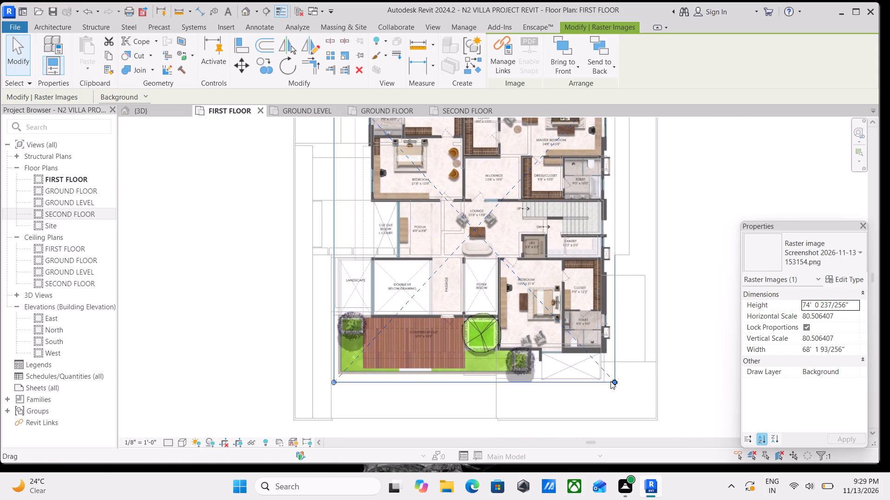
{"action": "left_click_drag", "start_coordinate": [612, 381], "coordinate": [610, 377]}
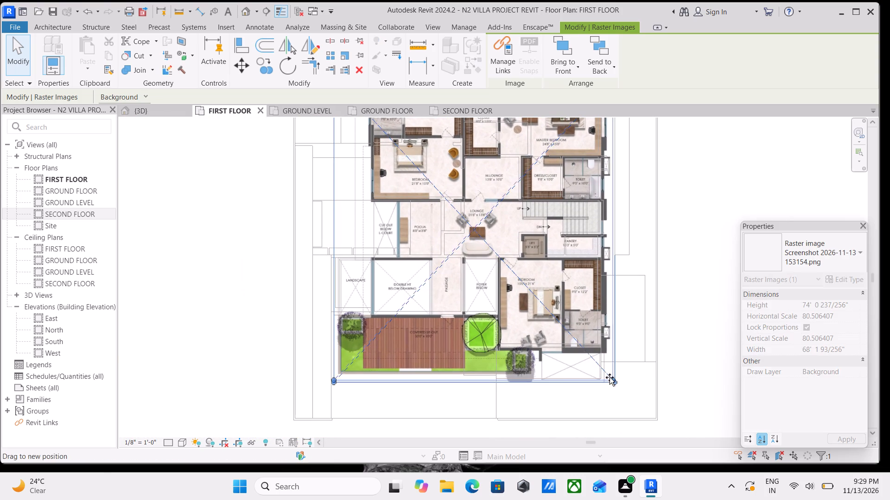
{"action": "left_click_drag", "start_coordinate": [610, 377], "coordinate": [611, 376]}
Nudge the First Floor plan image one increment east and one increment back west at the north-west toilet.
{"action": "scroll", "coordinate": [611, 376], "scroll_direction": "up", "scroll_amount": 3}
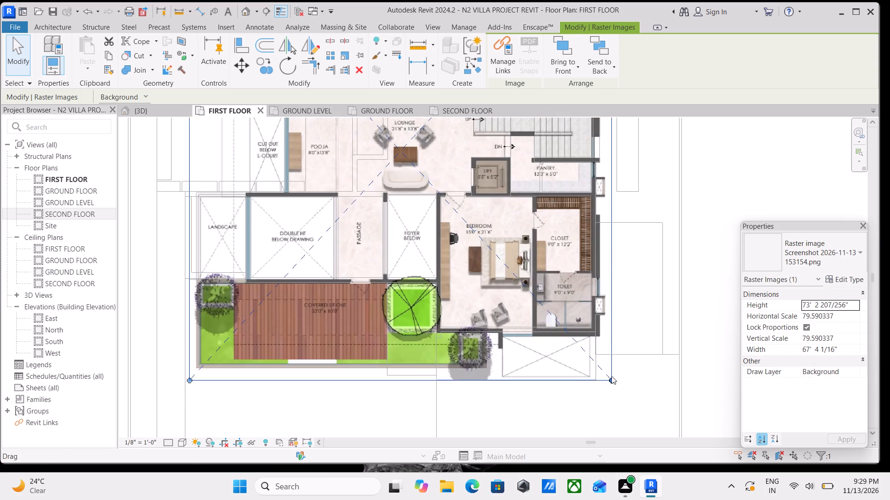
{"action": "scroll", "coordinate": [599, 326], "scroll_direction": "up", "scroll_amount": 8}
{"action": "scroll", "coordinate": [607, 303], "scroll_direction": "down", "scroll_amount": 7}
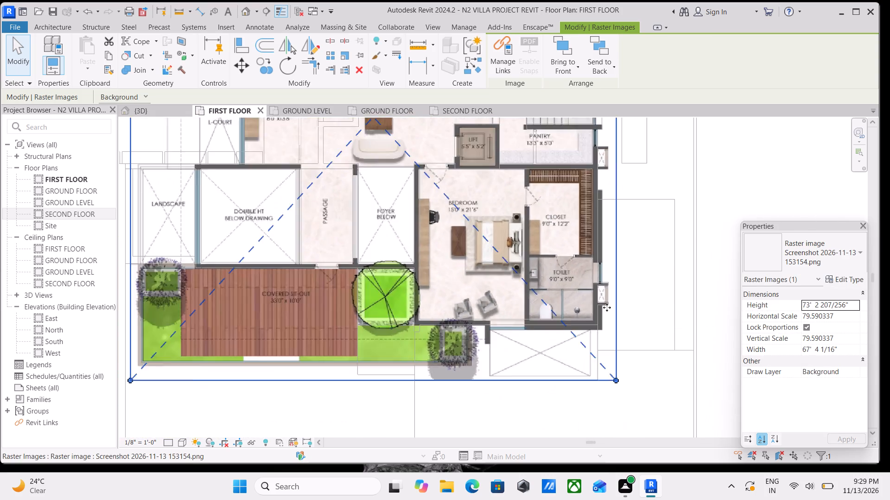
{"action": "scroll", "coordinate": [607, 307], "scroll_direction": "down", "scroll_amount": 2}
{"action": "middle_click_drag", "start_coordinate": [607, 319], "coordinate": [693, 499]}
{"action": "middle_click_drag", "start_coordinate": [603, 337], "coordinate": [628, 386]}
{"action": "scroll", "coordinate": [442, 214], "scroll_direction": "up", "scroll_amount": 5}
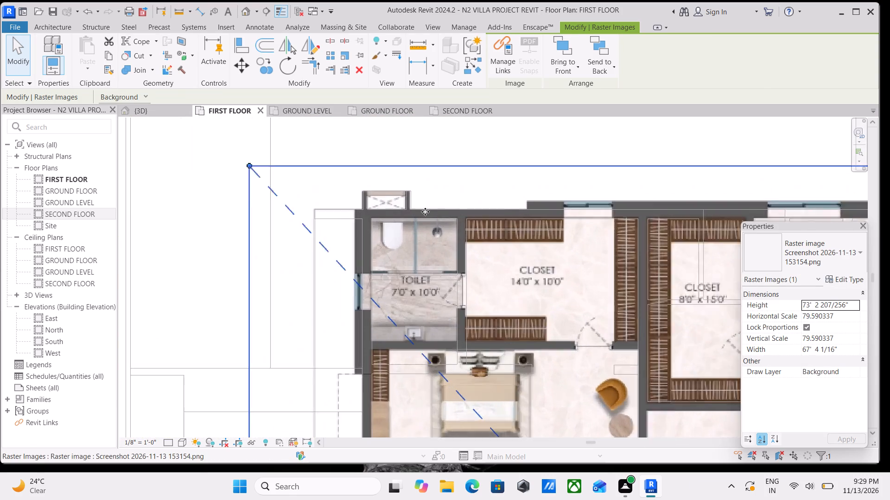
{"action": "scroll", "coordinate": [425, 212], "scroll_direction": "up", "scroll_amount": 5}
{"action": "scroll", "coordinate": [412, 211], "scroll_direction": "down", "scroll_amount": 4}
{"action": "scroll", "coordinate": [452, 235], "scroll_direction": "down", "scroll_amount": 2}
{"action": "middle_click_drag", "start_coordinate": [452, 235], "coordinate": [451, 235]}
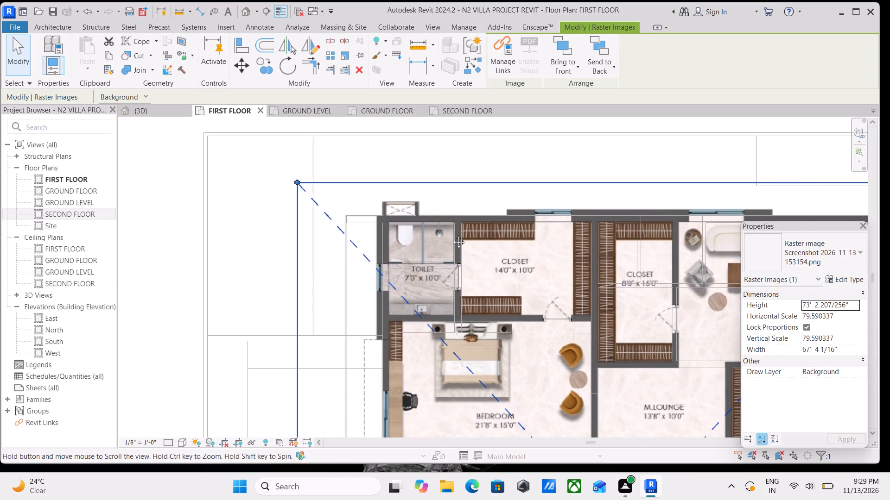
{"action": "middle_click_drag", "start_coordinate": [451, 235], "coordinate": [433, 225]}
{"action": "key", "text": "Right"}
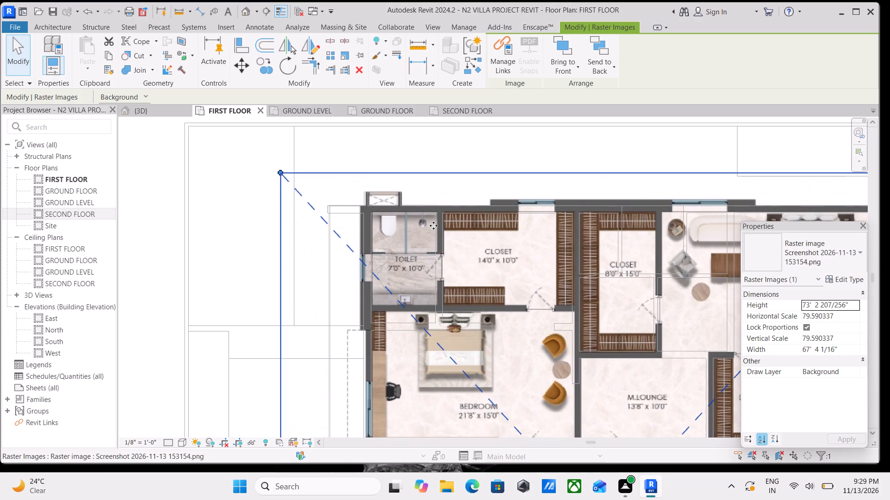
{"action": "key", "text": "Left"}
Nudge the First Floor plan image two increments east, then one west, one east and one west against the underlay's toilet shaft.
{"action": "middle_click_drag", "start_coordinate": [432, 225], "coordinate": [497, 299]}
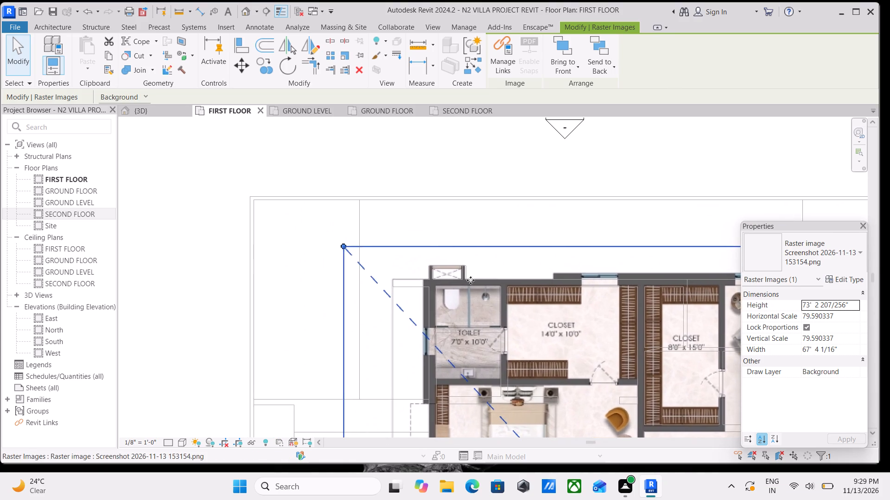
{"action": "scroll", "coordinate": [441, 254], "scroll_direction": "up", "scroll_amount": 3}
{"action": "scroll", "coordinate": [463, 295], "scroll_direction": "up", "scroll_amount": 7}
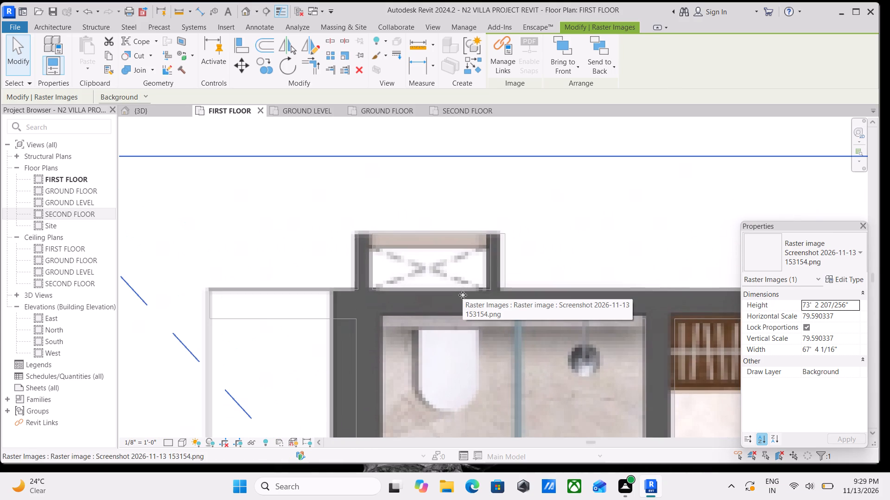
{"action": "key", "text": "Right"}
{"action": "key", "text": "Right"}
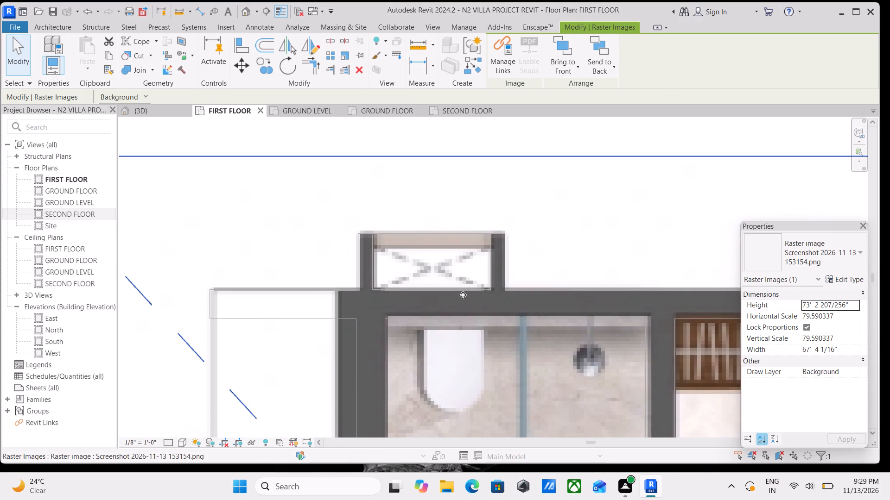
{"action": "key", "text": "Left"}
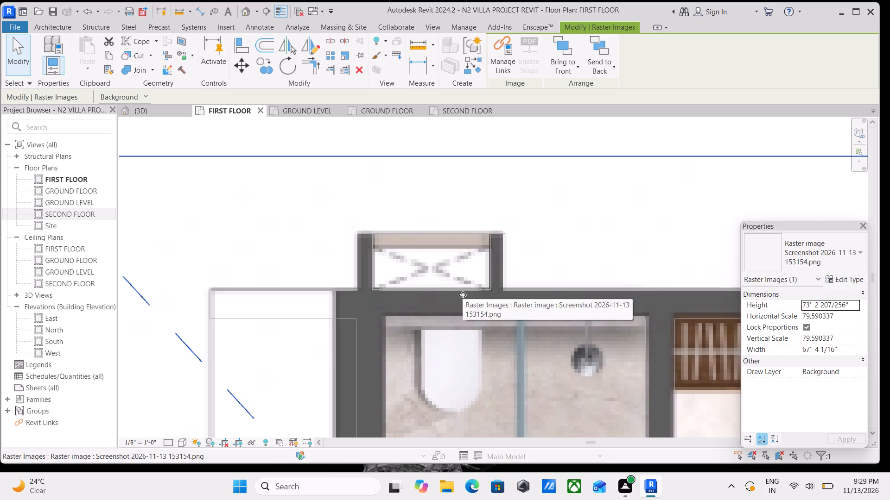
{"action": "key", "text": "Right"}
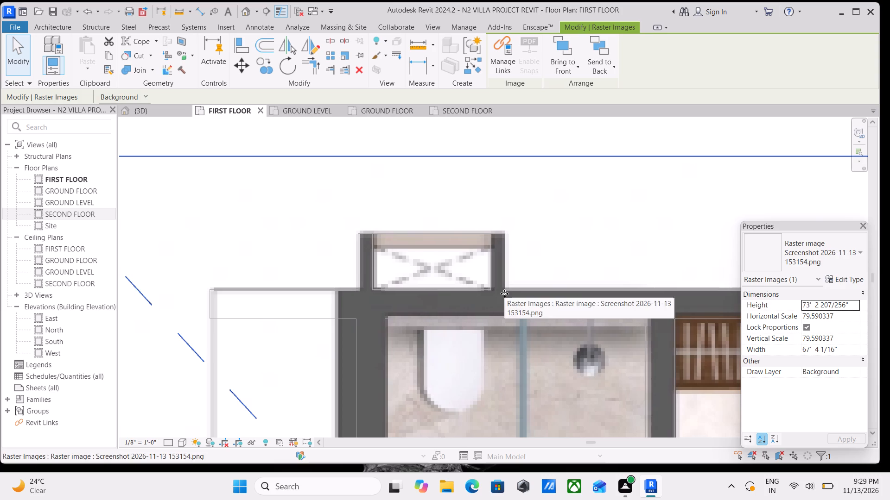
{"action": "key", "text": "Left"}
Examine how the First Floor image lines up with the underlay along the north wall of the toilet and closets.
{"action": "scroll", "coordinate": [544, 292], "scroll_direction": "down", "scroll_amount": 8}
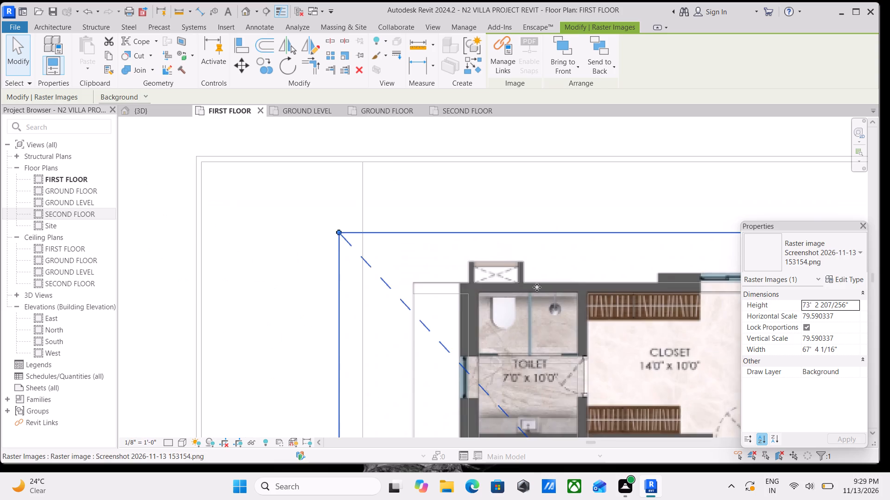
{"action": "scroll", "coordinate": [537, 287], "scroll_direction": "down", "scroll_amount": 7}
{"action": "middle_click_drag", "start_coordinate": [588, 322], "coordinate": [468, 254]}
{"action": "scroll", "coordinate": [437, 263], "scroll_direction": "up", "scroll_amount": 1}
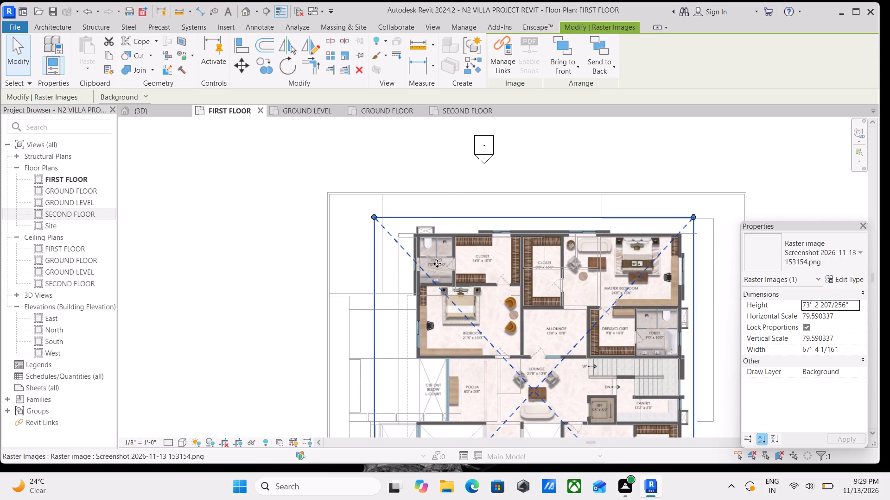
{"action": "scroll", "coordinate": [437, 263], "scroll_direction": "up", "scroll_amount": 2}
{"action": "scroll", "coordinate": [401, 230], "scroll_direction": "up", "scroll_amount": 3}
{"action": "scroll", "coordinate": [516, 264], "scroll_direction": "down", "scroll_amount": 3}
{"action": "scroll", "coordinate": [598, 295], "scroll_direction": "down", "scroll_amount": 2}
{"action": "middle_click_drag", "start_coordinate": [585, 288], "coordinate": [486, 294]}
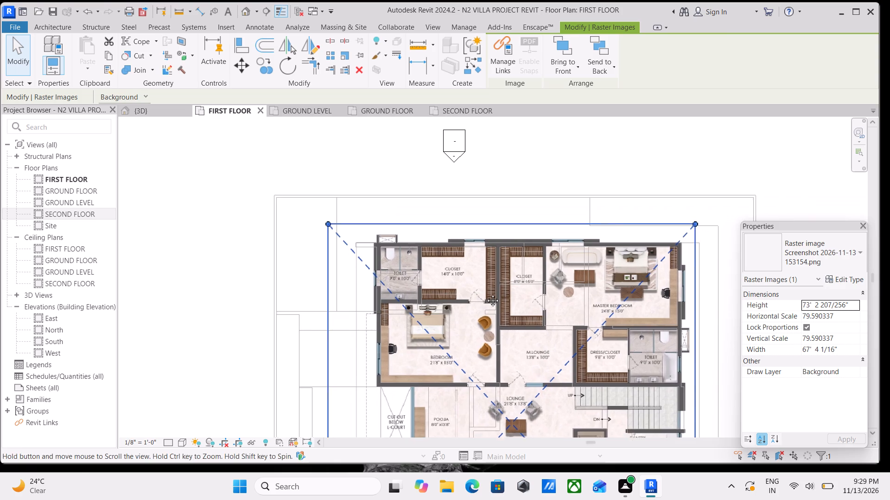
{"action": "middle_click_drag", "start_coordinate": [486, 294], "coordinate": [484, 293]}
{"action": "scroll", "coordinate": [507, 236], "scroll_direction": "up", "scroll_amount": 4}
{"action": "scroll", "coordinate": [453, 261], "scroll_direction": "up", "scroll_amount": 3}
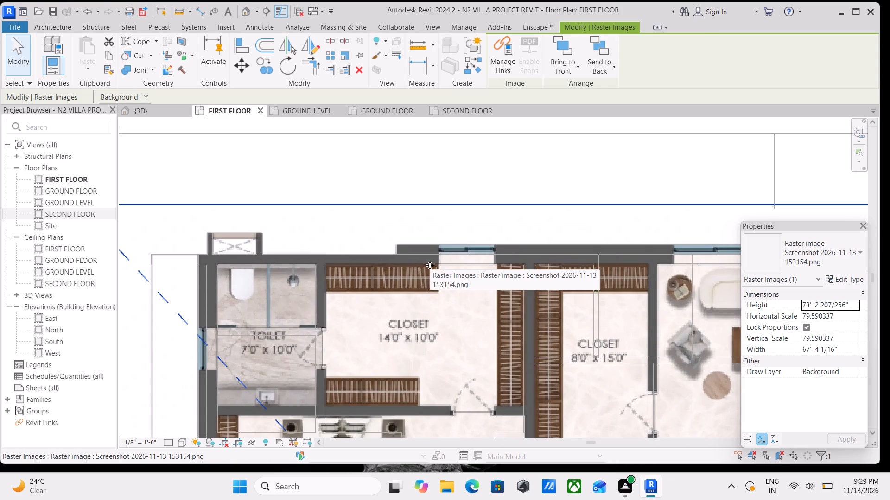
{"action": "scroll", "coordinate": [430, 265], "scroll_direction": "down", "scroll_amount": 4}
{"action": "scroll", "coordinate": [614, 299], "scroll_direction": "down", "scroll_amount": 1}
Examine how the First Floor image lines up with the underlay around the master bedroom and the north-east walls.
{"action": "middle_click_drag", "start_coordinate": [609, 298], "coordinate": [466, 270]}
{"action": "middle_click_drag", "start_coordinate": [594, 294], "coordinate": [557, 287]}
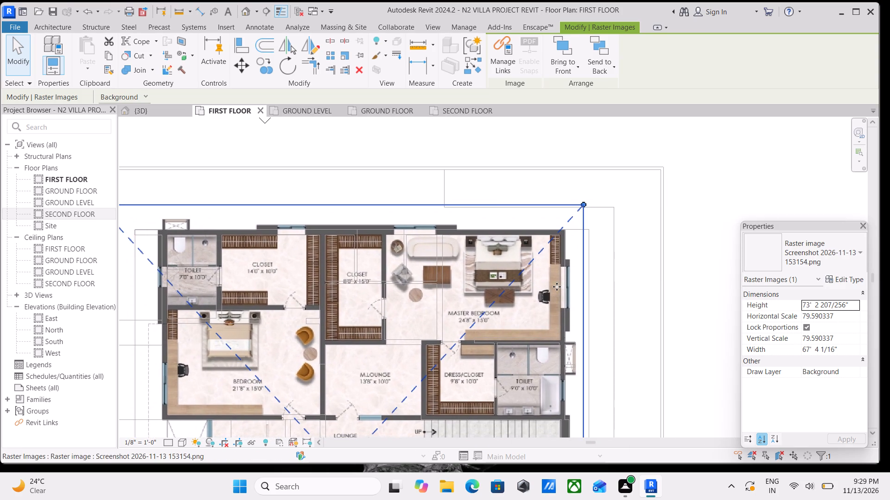
{"action": "scroll", "coordinate": [621, 310], "scroll_direction": "down", "scroll_amount": 1}
{"action": "middle_click_drag", "start_coordinate": [619, 313], "coordinate": [623, 279]}
{"action": "scroll", "coordinate": [596, 264], "scroll_direction": "up", "scroll_amount": 6}
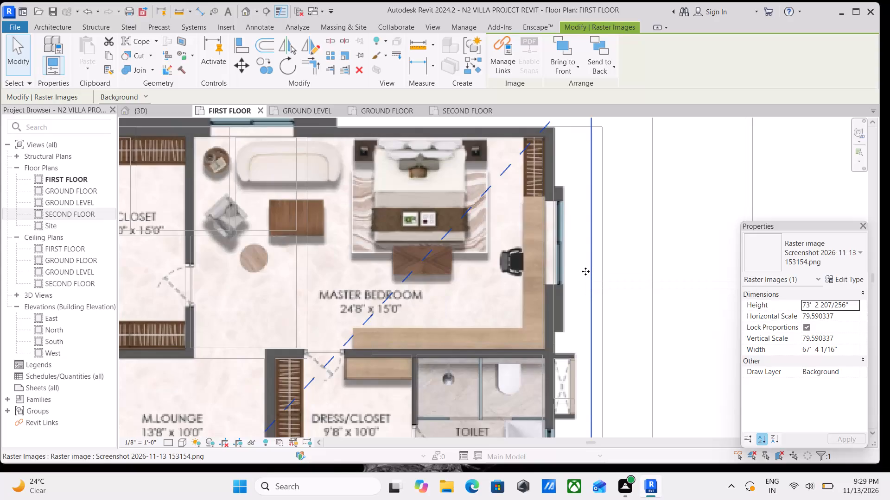
{"action": "scroll", "coordinate": [656, 226], "scroll_direction": "down", "scroll_amount": 6}
{"action": "middle_click_drag", "start_coordinate": [634, 233], "coordinate": [686, 267]}
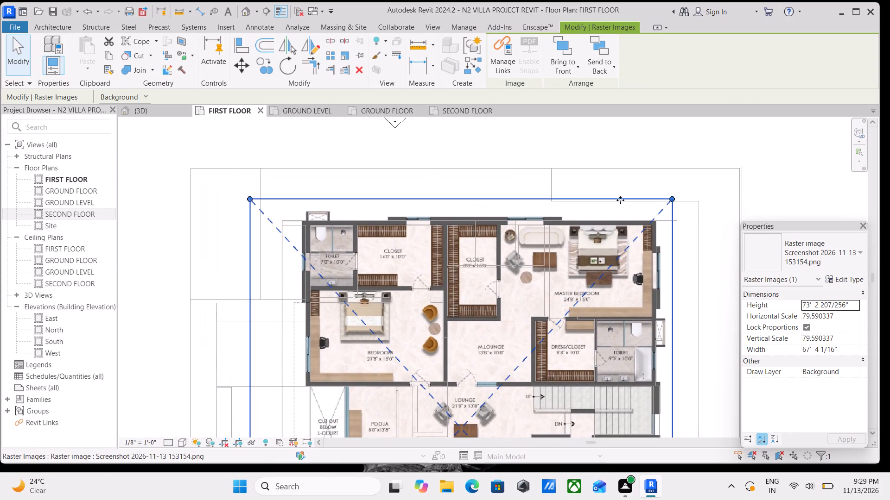
{"action": "scroll", "coordinate": [612, 211], "scroll_direction": "up", "scroll_amount": 3}
{"action": "scroll", "coordinate": [737, 287], "scroll_direction": "down", "scroll_amount": 2}
{"action": "middle_click_drag", "start_coordinate": [737, 287], "coordinate": [744, 291]}
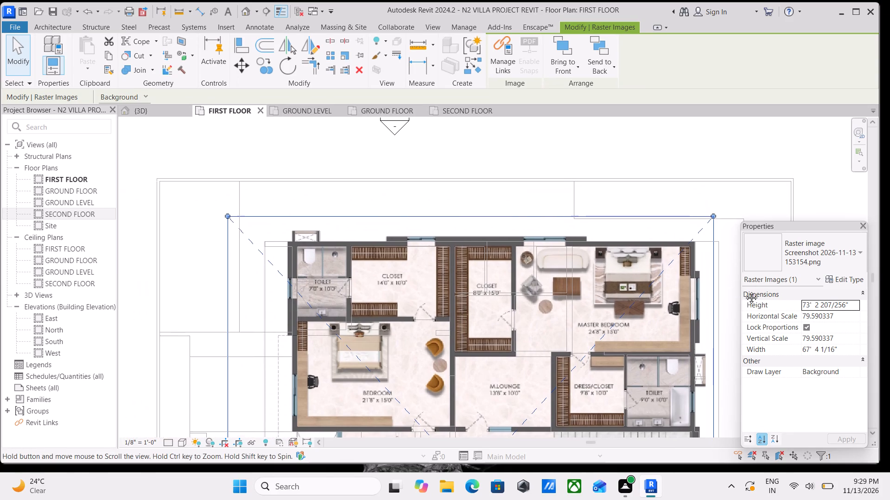
Pin the First Floor plan image in place.
{"action": "middle_click_drag", "start_coordinate": [744, 291], "coordinate": [747, 293]}
{"action": "scroll", "coordinate": [723, 283], "scroll_direction": "down", "scroll_amount": 1}
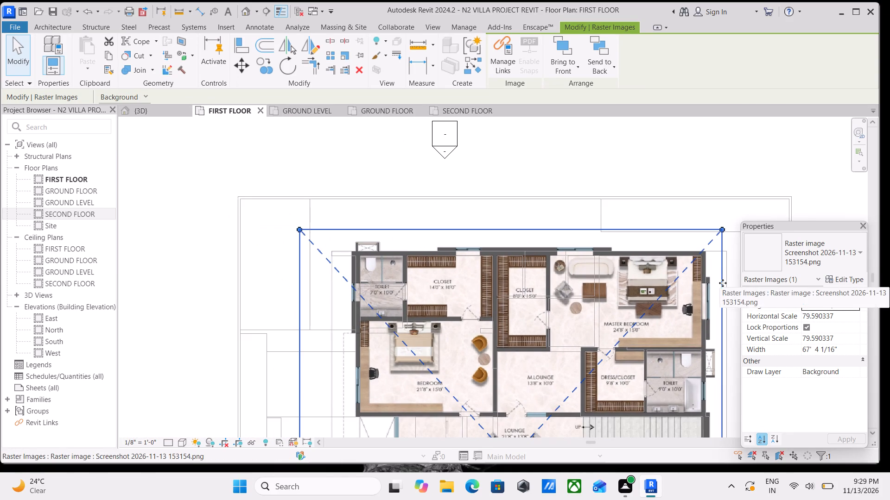
{"action": "key", "text": "p"}
{"action": "key", "text": "n"}
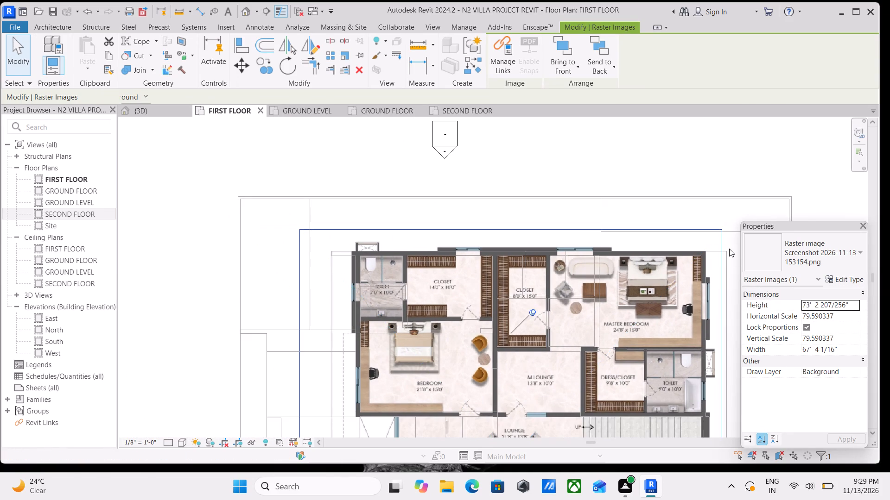
Examine how the pinned First Floor image sits over the underlay around the north-west toilet and closets.
{"action": "middle_click_drag", "start_coordinate": [463, 276], "coordinate": [547, 325]}
{"action": "scroll", "coordinate": [466, 285], "scroll_direction": "up", "scroll_amount": 2}
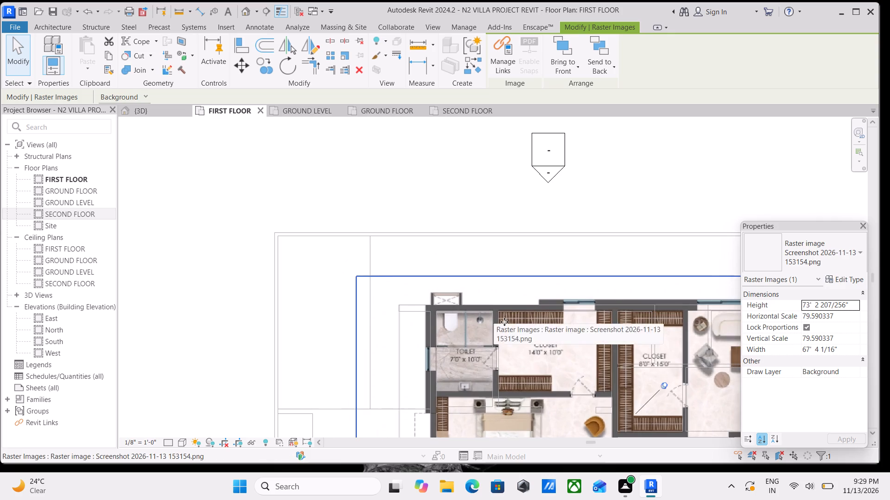
{"action": "scroll", "coordinate": [451, 306], "scroll_direction": "up", "scroll_amount": 9}
{"action": "scroll", "coordinate": [508, 308], "scroll_direction": "down", "scroll_amount": 4}
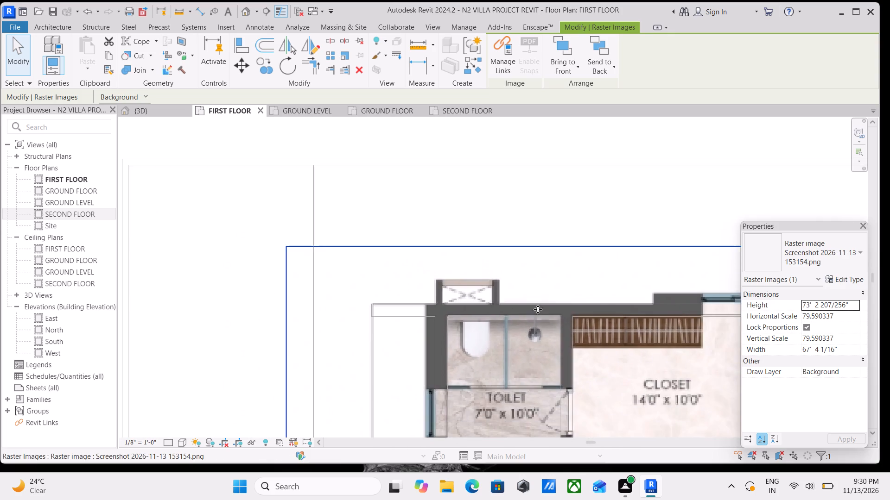
{"action": "scroll", "coordinate": [572, 312], "scroll_direction": "down", "scroll_amount": 6}
{"action": "middle_click_drag", "start_coordinate": [588, 324], "coordinate": [538, 273]}
{"action": "scroll", "coordinate": [540, 275], "scroll_direction": "up", "scroll_amount": 1}
{"action": "scroll", "coordinate": [582, 335], "scroll_direction": "down", "scroll_amount": 1}
{"action": "middle_click_drag", "start_coordinate": [582, 335], "coordinate": [572, 305]}
{"action": "scroll", "coordinate": [572, 305], "scroll_direction": "down", "scroll_amount": 1}
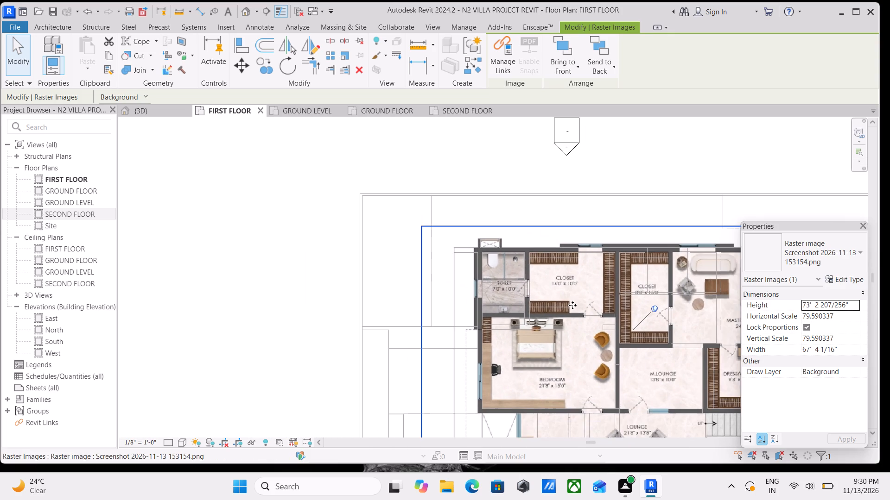
{"action": "scroll", "coordinate": [545, 302], "scroll_direction": "up", "scroll_amount": 4}
{"action": "scroll", "coordinate": [603, 305], "scroll_direction": "down", "scroll_amount": 2}
{"action": "middle_click_drag", "start_coordinate": [602, 305], "coordinate": [585, 297]}
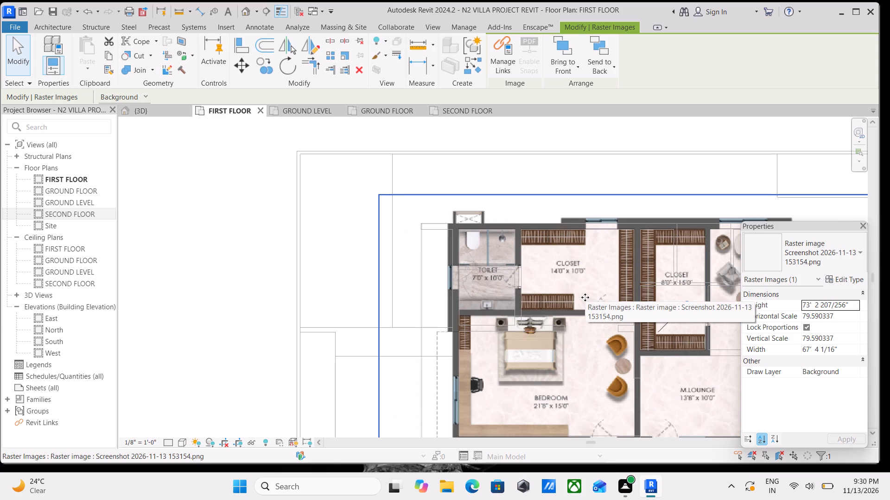
{"action": "scroll", "coordinate": [511, 326], "scroll_direction": "down", "scroll_amount": 4}
{"action": "middle_click_drag", "start_coordinate": [584, 295], "coordinate": [443, 254]}
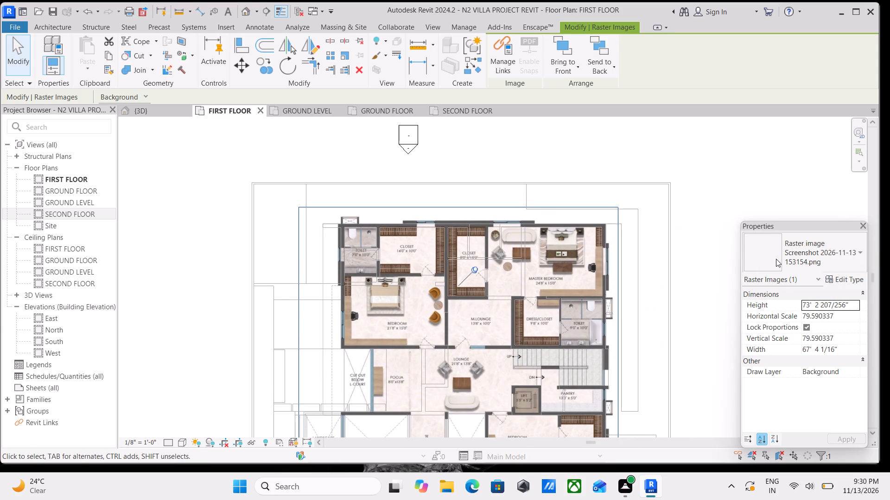
{"action": "key", "text": "Escape"}
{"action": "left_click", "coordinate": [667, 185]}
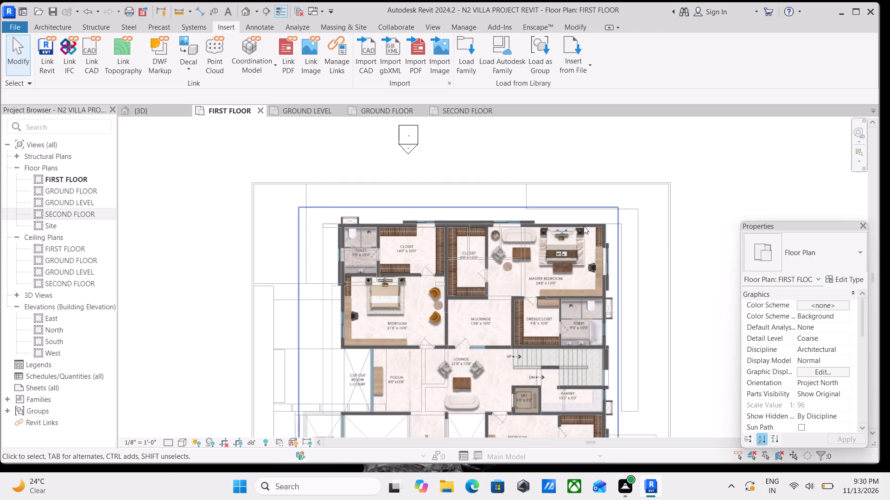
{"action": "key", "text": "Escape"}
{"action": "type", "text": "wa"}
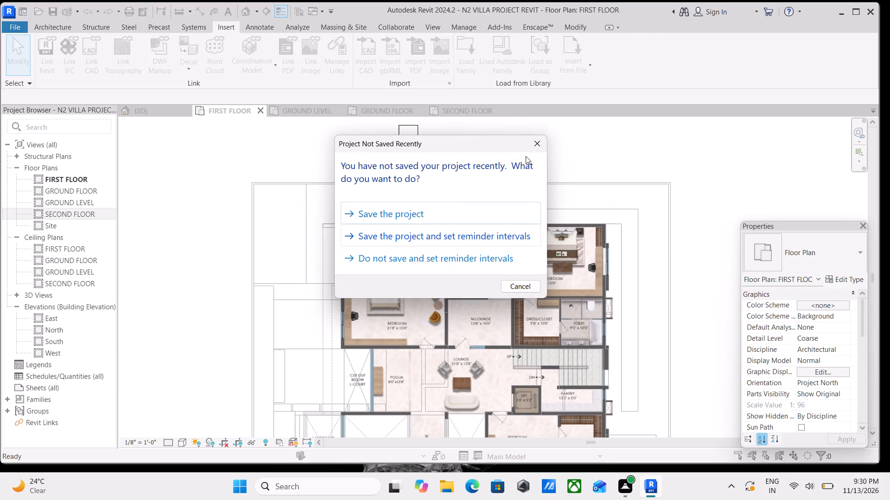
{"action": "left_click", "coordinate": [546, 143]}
Examine the First Floor plan's outer walls around the master bedroom and along the north side to the closets.
{"action": "scroll", "coordinate": [591, 306], "scroll_direction": "up", "scroll_amount": 1}
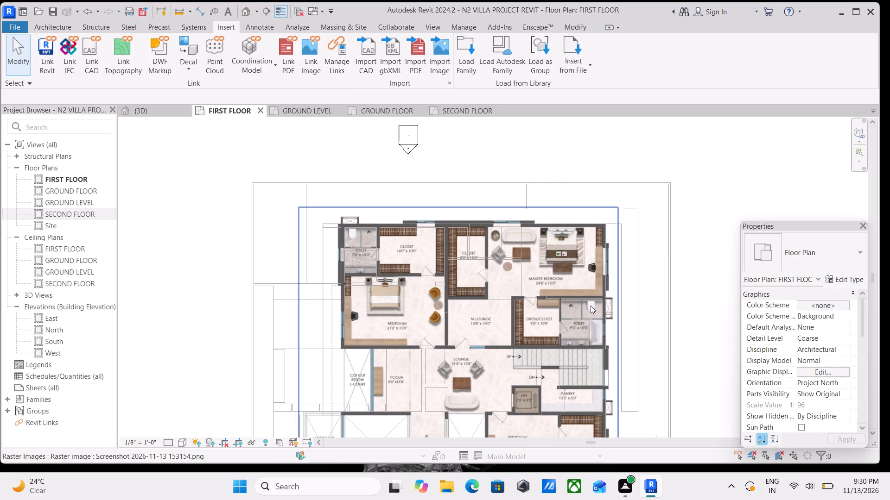
{"action": "scroll", "coordinate": [591, 306], "scroll_direction": "up", "scroll_amount": 2}
{"action": "scroll", "coordinate": [631, 275], "scroll_direction": "up", "scroll_amount": 5}
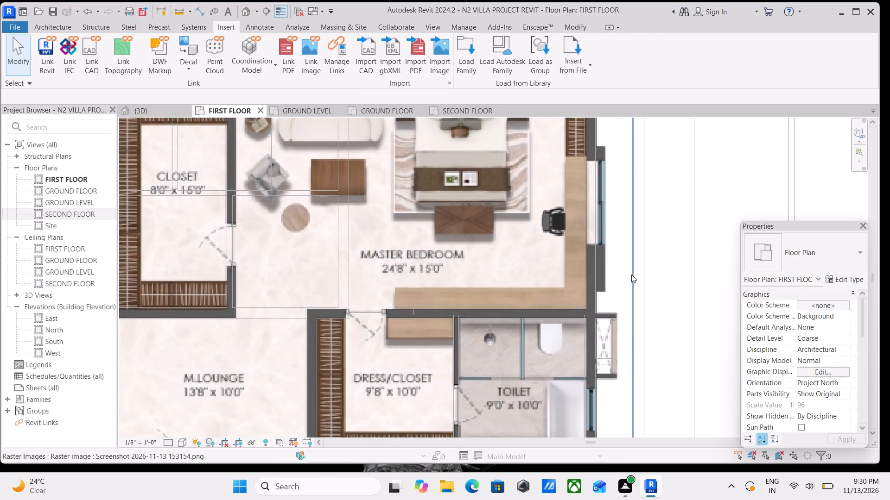
{"action": "scroll", "coordinate": [631, 275], "scroll_direction": "up", "scroll_amount": 1}
{"action": "scroll", "coordinate": [631, 275], "scroll_direction": "down", "scroll_amount": 2}
{"action": "middle_click_drag", "start_coordinate": [631, 275], "coordinate": [644, 343]}
{"action": "scroll", "coordinate": [580, 335], "scroll_direction": "down", "scroll_amount": 3}
{"action": "middle_click_drag", "start_coordinate": [580, 335], "coordinate": [544, 298]}
{"action": "scroll", "coordinate": [544, 298], "scroll_direction": "down", "scroll_amount": 2}
{"action": "middle_click_drag", "start_coordinate": [544, 298], "coordinate": [683, 361]}
{"action": "scroll", "coordinate": [554, 300], "scroll_direction": "up", "scroll_amount": 2}
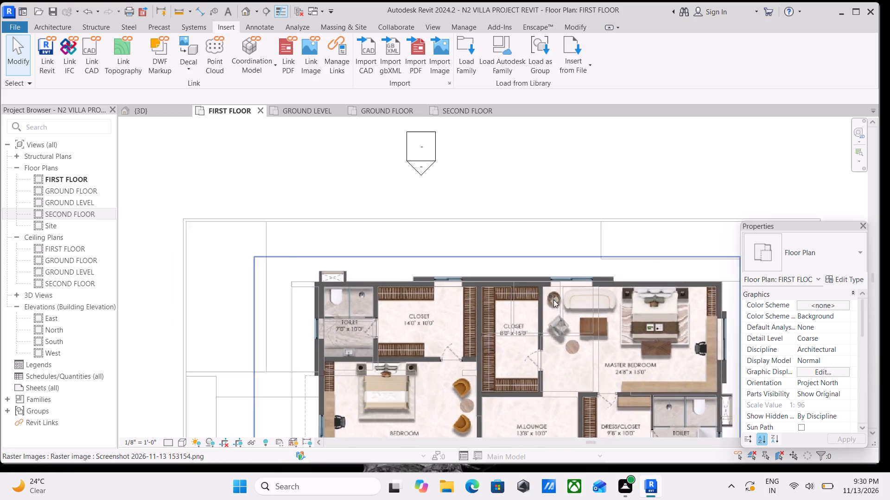
{"action": "scroll", "coordinate": [553, 300], "scroll_direction": "up", "scroll_amount": 1}
{"action": "middle_click_drag", "start_coordinate": [553, 300], "coordinate": [648, 313]}
{"action": "scroll", "coordinate": [567, 311], "scroll_direction": "up", "scroll_amount": 2}
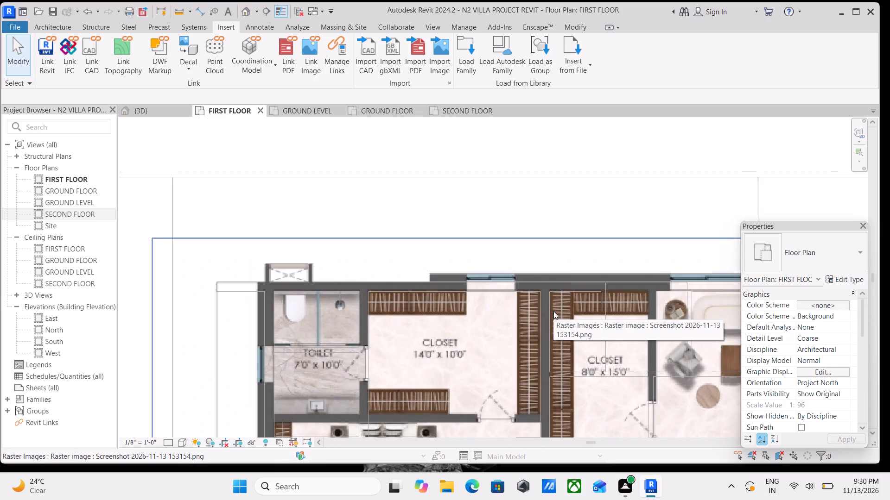
Start the Wall command on the First Floor with the Basic Wall type OUTER WALL THICKNESS 8".
{"action": "type", "text": "wa"}
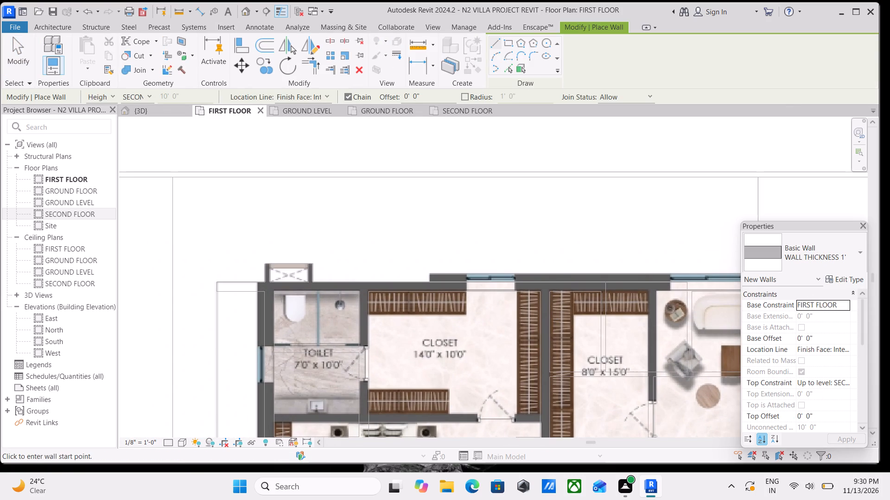
{"action": "left_click", "coordinate": [865, 269]}
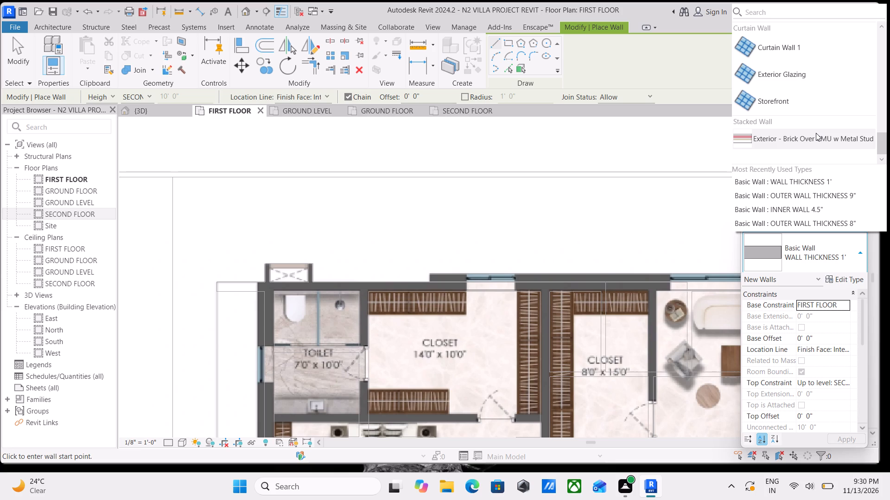
{"action": "scroll", "coordinate": [774, 75], "scroll_direction": "up", "scroll_amount": 1}
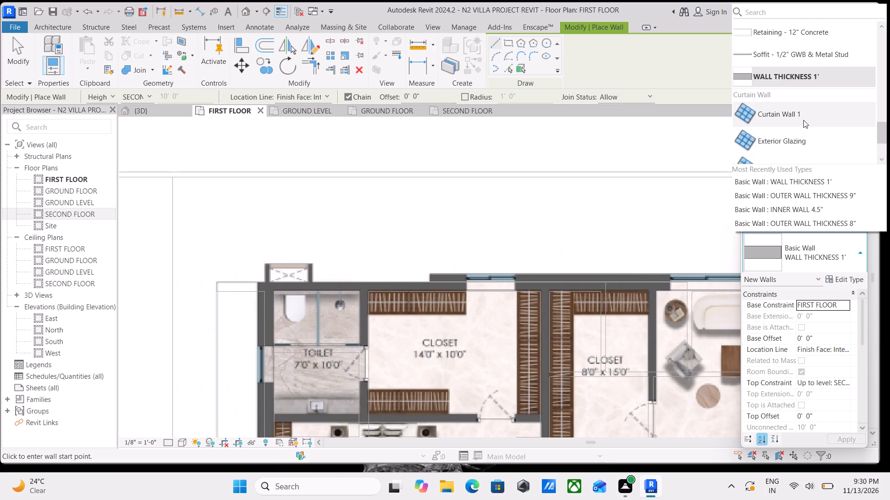
{"action": "scroll", "coordinate": [807, 110], "scroll_direction": "up", "scroll_amount": 4}
{"action": "scroll", "coordinate": [807, 110], "scroll_direction": "down", "scroll_amount": 3}
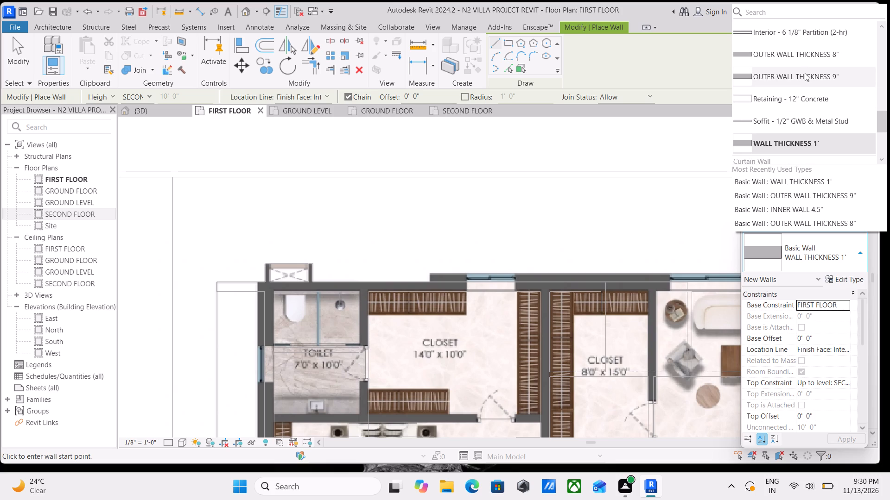
{"action": "left_click", "coordinate": [802, 60]}
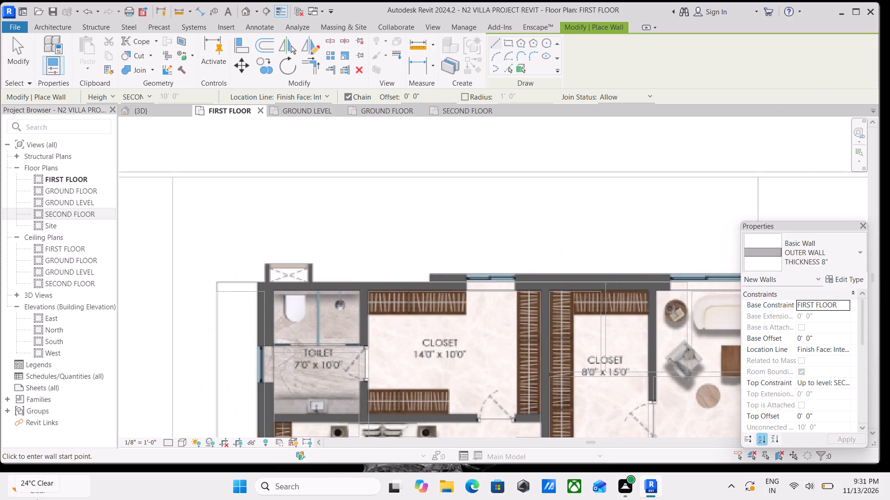
Examine the north outer wall from the master bedroom's north-east corner back to the north-west toilet for a wall start point.
{"action": "scroll", "coordinate": [0, 499], "scroll_direction": "down", "scroll_amount": 3}
{"action": "scroll", "coordinate": [121, 451], "scroll_direction": "down", "scroll_amount": 2}
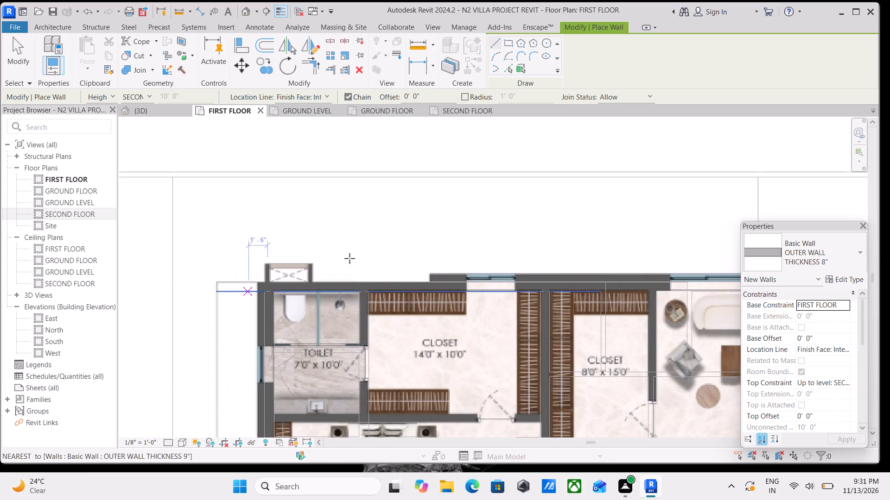
{"action": "scroll", "coordinate": [350, 258], "scroll_direction": "down", "scroll_amount": 3}
{"action": "middle_click_drag", "start_coordinate": [393, 239], "coordinate": [247, 186]}
{"action": "middle_click_drag", "start_coordinate": [439, 229], "coordinate": [282, 197]}
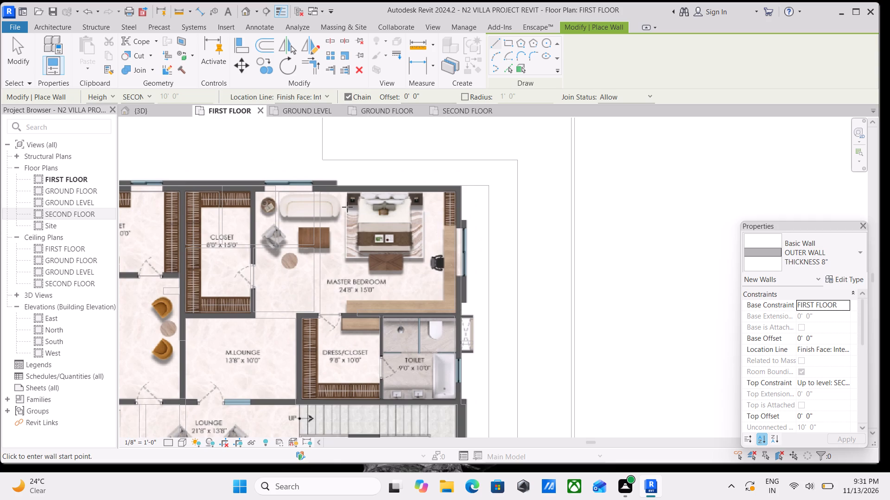
{"action": "scroll", "coordinate": [483, 200], "scroll_direction": "up", "scroll_amount": 3}
{"action": "scroll", "coordinate": [446, 204], "scroll_direction": "up", "scroll_amount": 3}
{"action": "scroll", "coordinate": [459, 162], "scroll_direction": "up", "scroll_amount": 3}
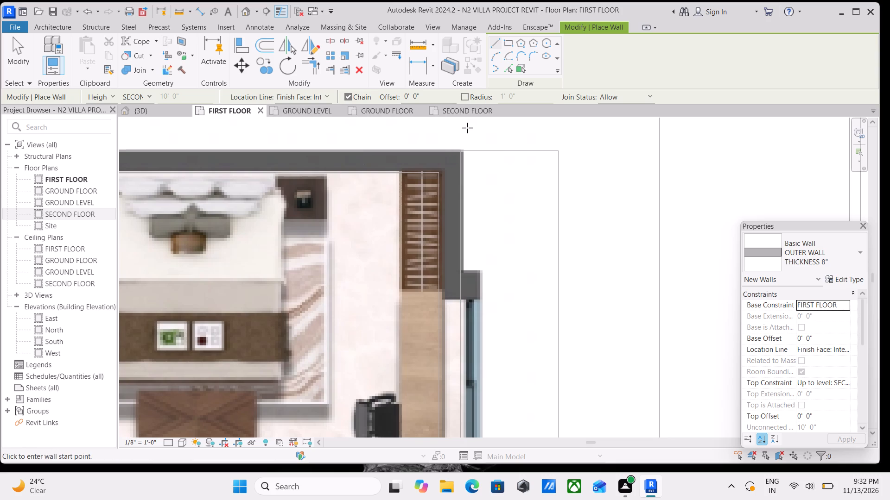
{"action": "scroll", "coordinate": [460, 118], "scroll_direction": "up", "scroll_amount": 2}
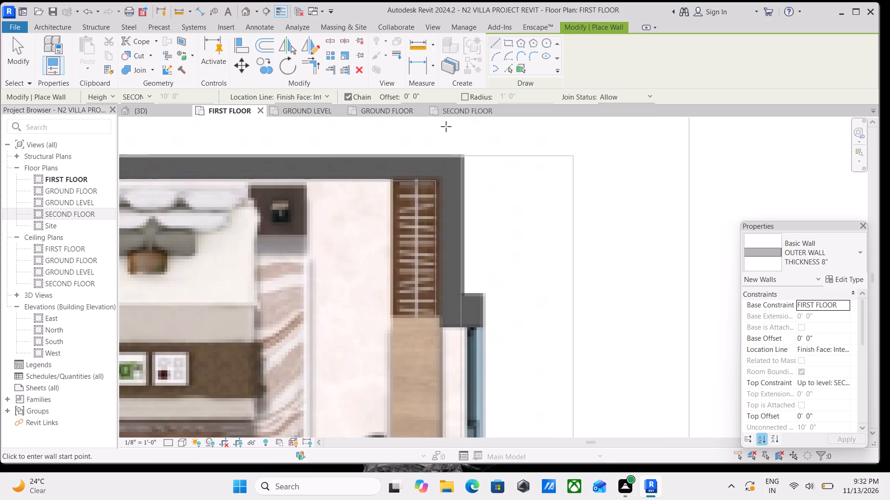
{"action": "scroll", "coordinate": [451, 178], "scroll_direction": "up", "scroll_amount": 2}
{"action": "scroll", "coordinate": [442, 175], "scroll_direction": "down", "scroll_amount": 2}
{"action": "middle_click_drag", "start_coordinate": [442, 175], "coordinate": [583, 194]}
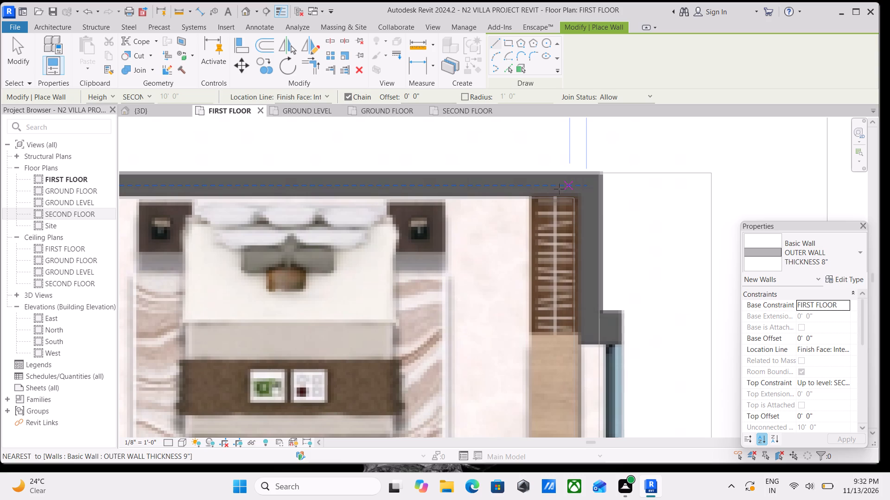
{"action": "scroll", "coordinate": [552, 192], "scroll_direction": "down", "scroll_amount": 1}
{"action": "middle_click_drag", "start_coordinate": [556, 195], "coordinate": [704, 212]}
{"action": "scroll", "coordinate": [452, 228], "scroll_direction": "down", "scroll_amount": 2}
{"action": "middle_click_drag", "start_coordinate": [452, 228], "coordinate": [655, 252]}
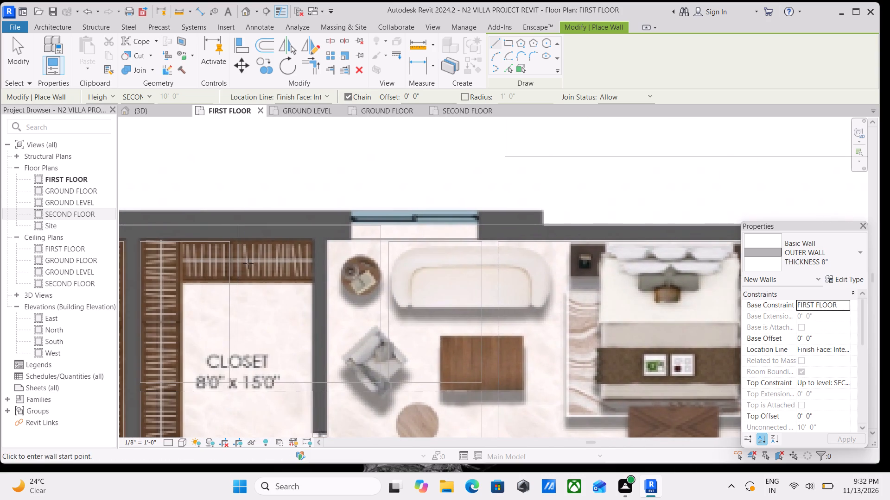
{"action": "middle_click_drag", "start_coordinate": [258, 268], "coordinate": [502, 263]}
{"action": "middle_click_drag", "start_coordinate": [317, 240], "coordinate": [547, 263]}
{"action": "middle_click_drag", "start_coordinate": [441, 255], "coordinate": [660, 254]}
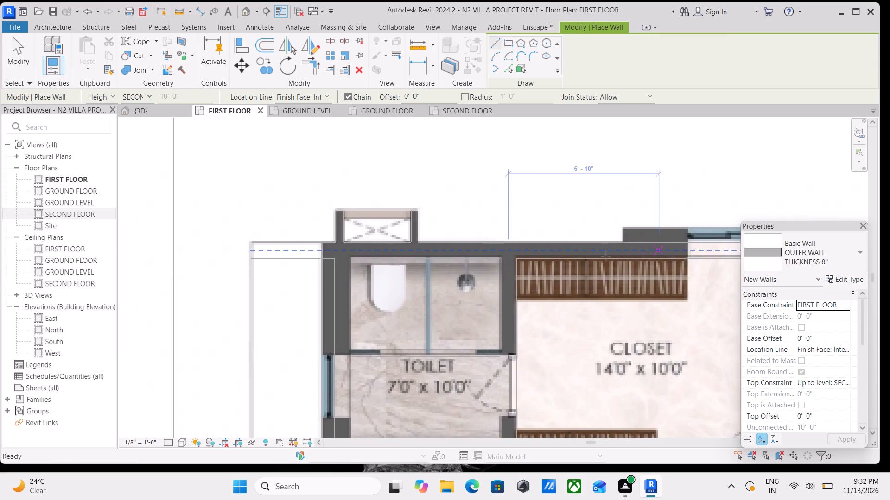
{"action": "scroll", "coordinate": [384, 258], "scroll_direction": "up", "scroll_amount": 4}
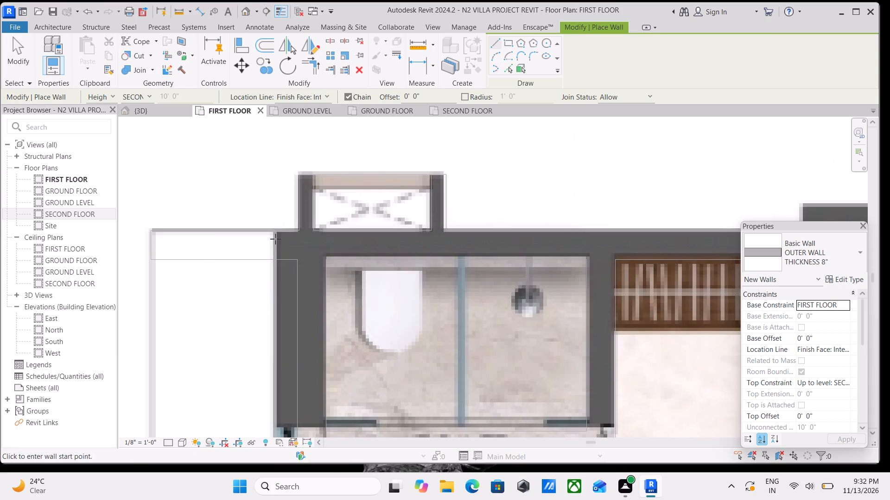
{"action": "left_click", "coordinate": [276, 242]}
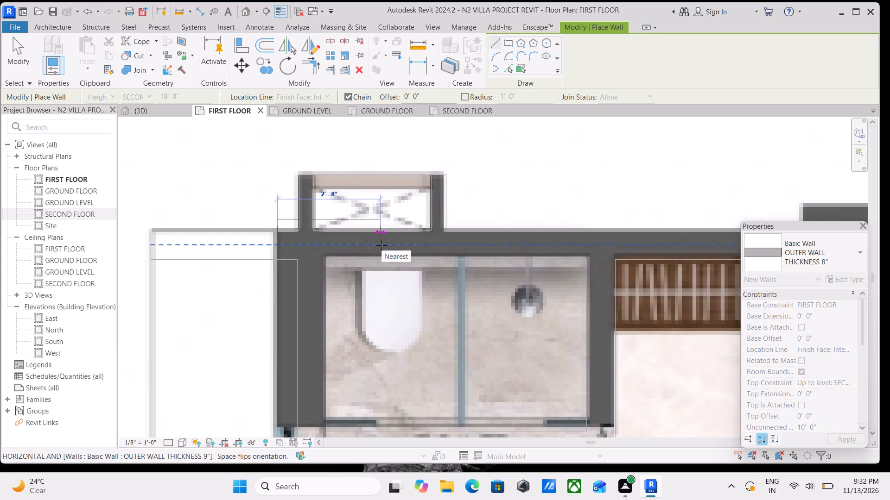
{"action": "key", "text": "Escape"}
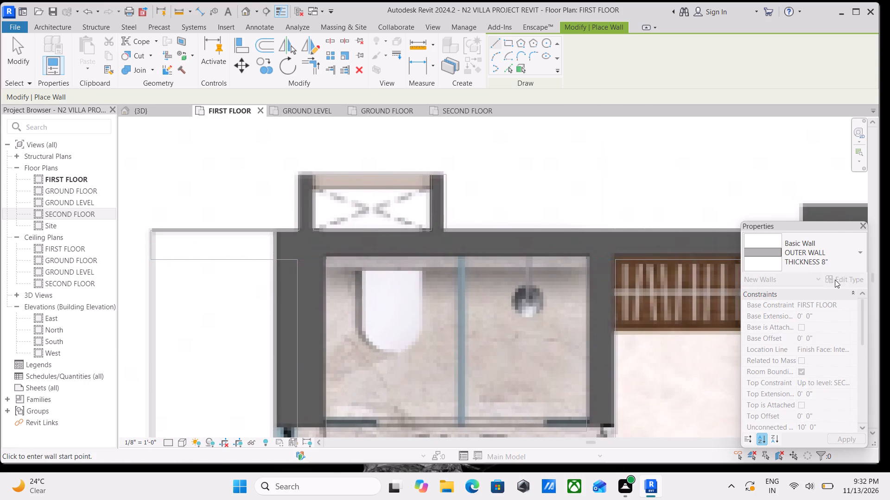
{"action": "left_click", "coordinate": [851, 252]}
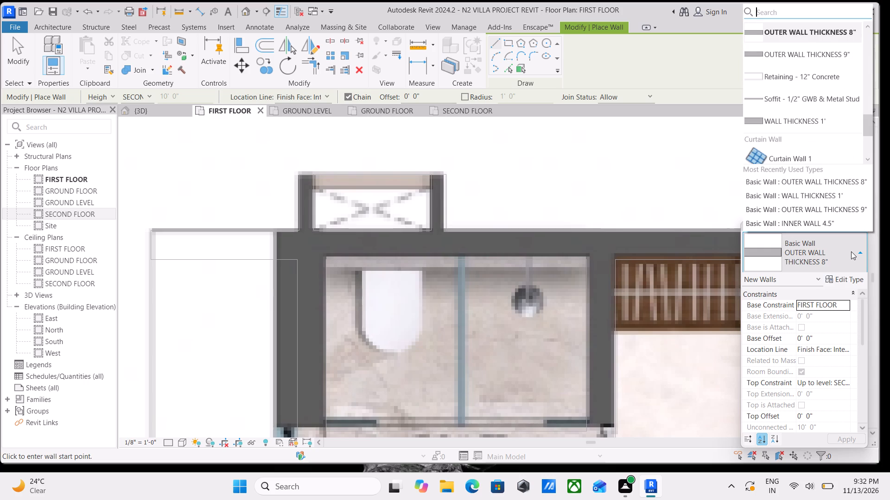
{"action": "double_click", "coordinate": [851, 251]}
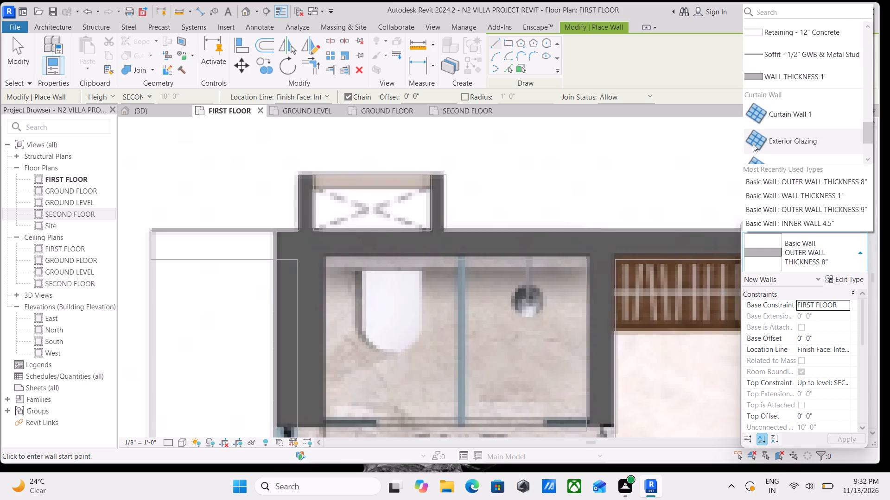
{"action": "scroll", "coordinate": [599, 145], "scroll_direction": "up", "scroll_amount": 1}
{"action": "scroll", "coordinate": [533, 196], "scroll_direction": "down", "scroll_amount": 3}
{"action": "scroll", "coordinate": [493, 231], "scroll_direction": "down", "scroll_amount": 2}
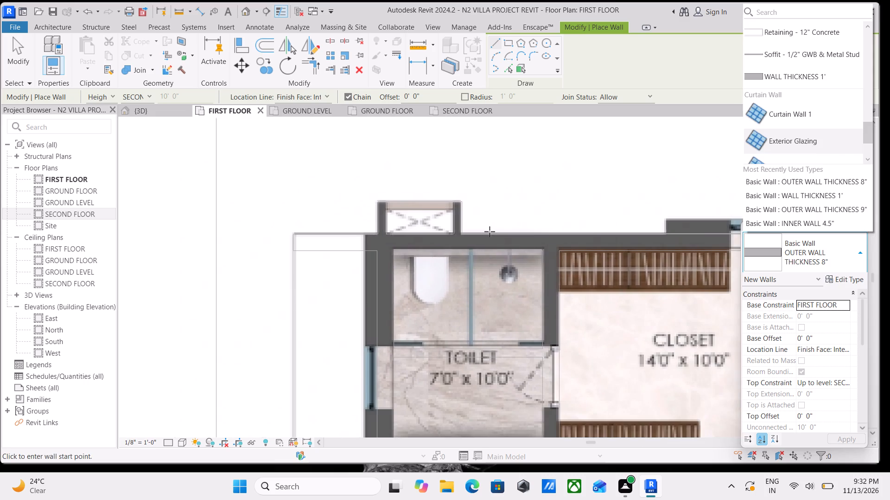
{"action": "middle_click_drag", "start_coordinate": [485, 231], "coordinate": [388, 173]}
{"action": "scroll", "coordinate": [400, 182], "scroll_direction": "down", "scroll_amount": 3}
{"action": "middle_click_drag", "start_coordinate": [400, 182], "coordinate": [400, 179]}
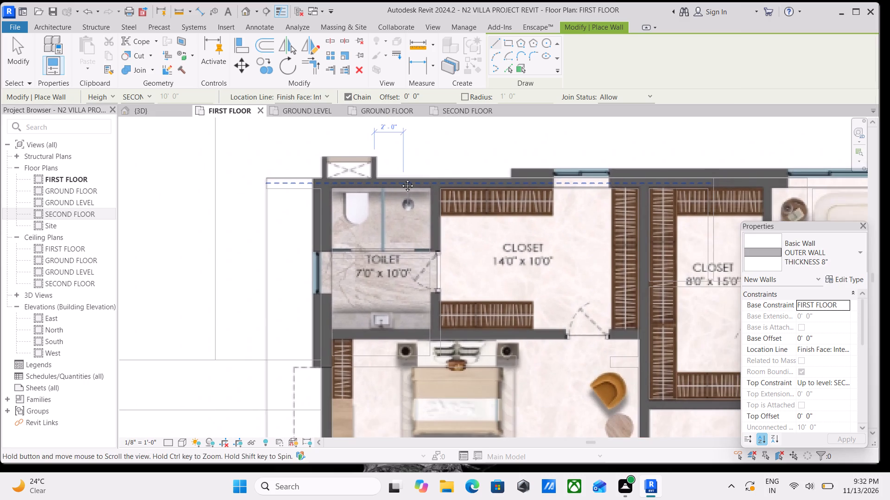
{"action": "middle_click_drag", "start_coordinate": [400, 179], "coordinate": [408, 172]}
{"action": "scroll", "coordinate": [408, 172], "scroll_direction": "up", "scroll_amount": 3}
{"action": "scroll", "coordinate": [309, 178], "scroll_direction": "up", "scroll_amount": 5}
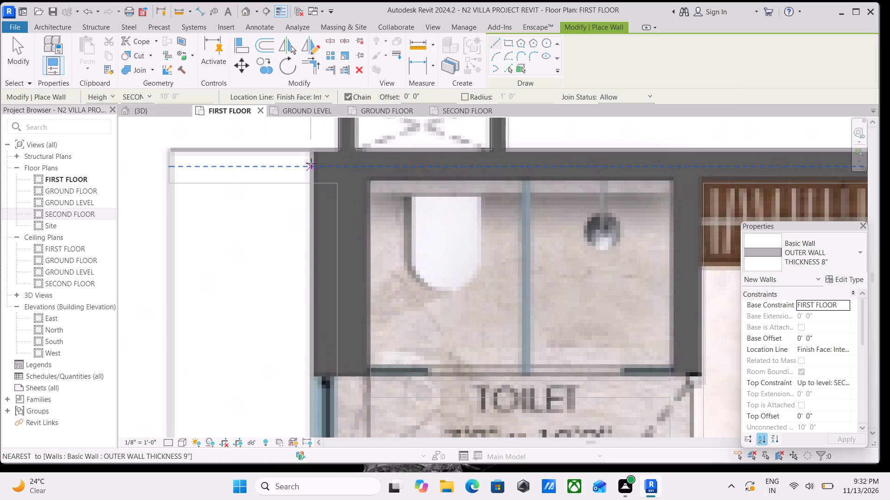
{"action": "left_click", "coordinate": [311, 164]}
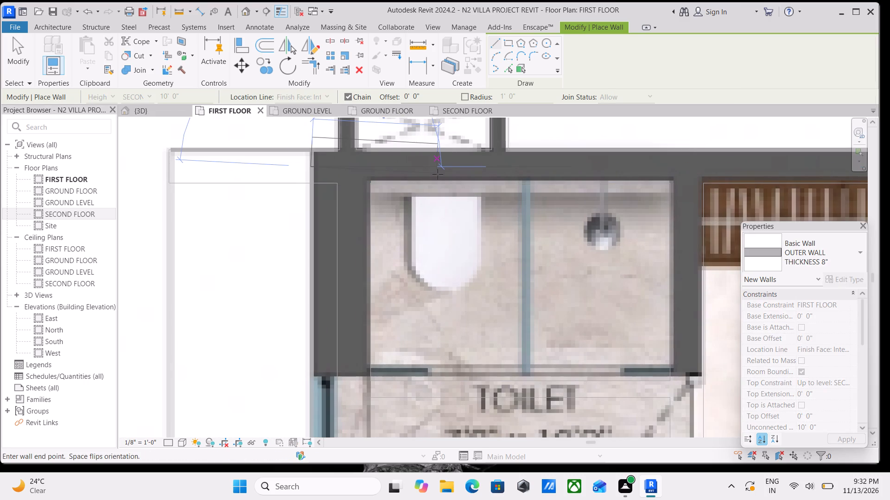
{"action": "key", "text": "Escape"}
Change the type for new walls to Basic Wall OUTER WALL THICKNESS 9".
{"action": "scroll", "coordinate": [450, 166], "scroll_direction": "down", "scroll_amount": 2}
{"action": "scroll", "coordinate": [513, 172], "scroll_direction": "down", "scroll_amount": 3}
{"action": "middle_click_drag", "start_coordinate": [513, 172], "coordinate": [489, 172]}
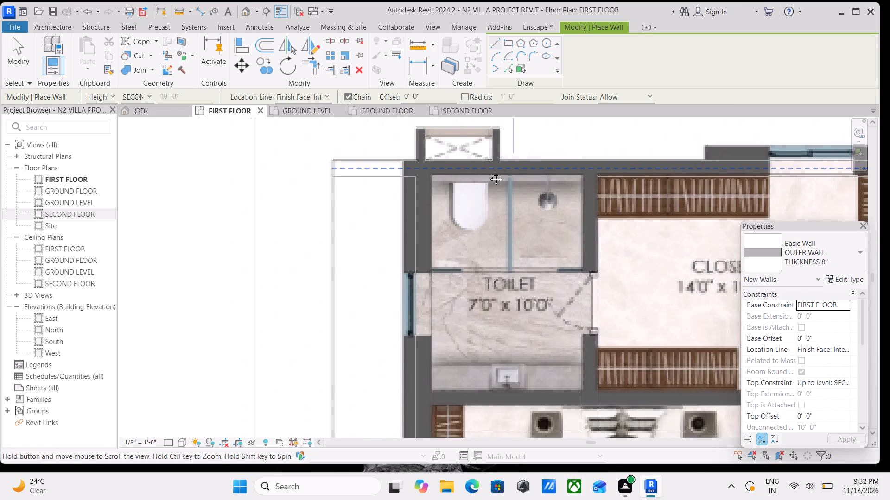
{"action": "middle_click_drag", "start_coordinate": [489, 172], "coordinate": [389, 172]}
{"action": "middle_click_drag", "start_coordinate": [546, 171], "coordinate": [363, 171]}
{"action": "scroll", "coordinate": [442, 173], "scroll_direction": "down", "scroll_amount": 3}
{"action": "middle_click_drag", "start_coordinate": [442, 173], "coordinate": [389, 181]}
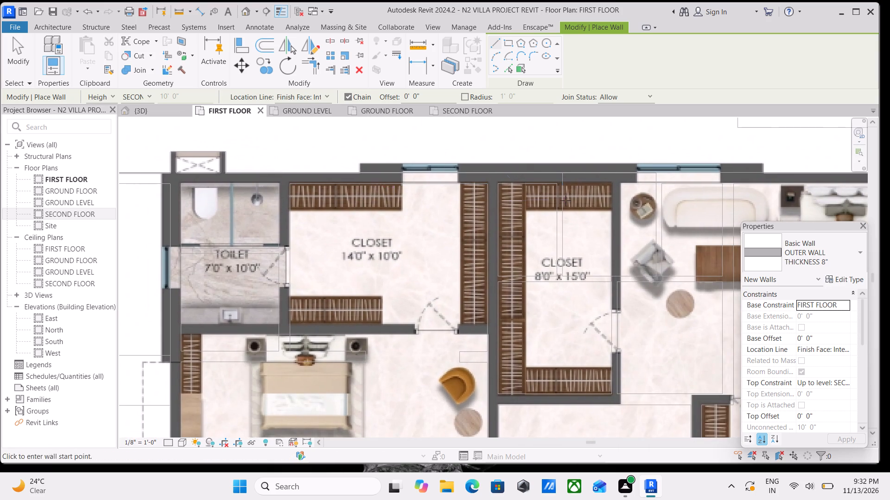
{"action": "middle_click_drag", "start_coordinate": [566, 200], "coordinate": [399, 183]}
{"action": "scroll", "coordinate": [611, 192], "scroll_direction": "down", "scroll_amount": 2}
{"action": "middle_click_drag", "start_coordinate": [609, 192], "coordinate": [548, 187]}
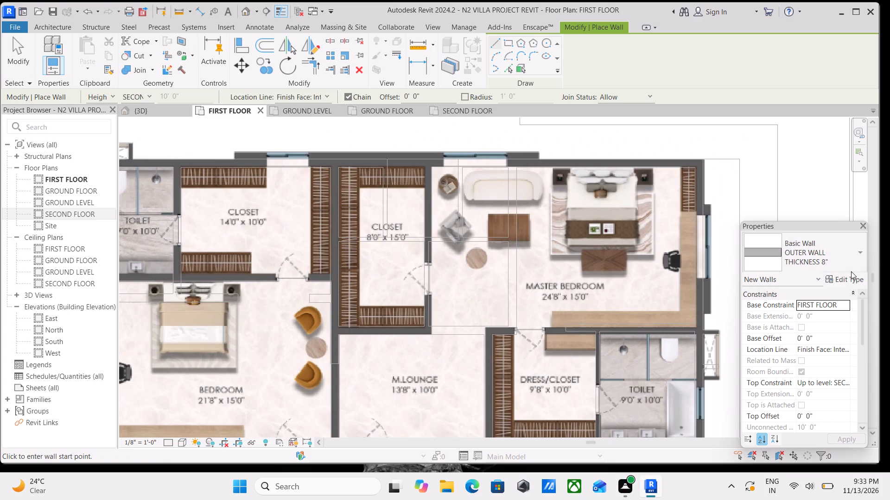
{"action": "left_click", "coordinate": [859, 247]}
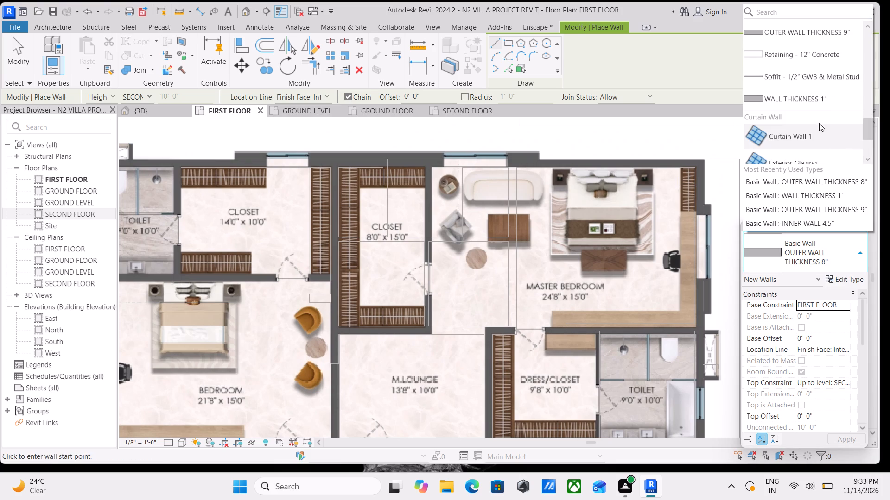
{"action": "scroll", "coordinate": [813, 82], "scroll_direction": "up", "scroll_amount": 2}
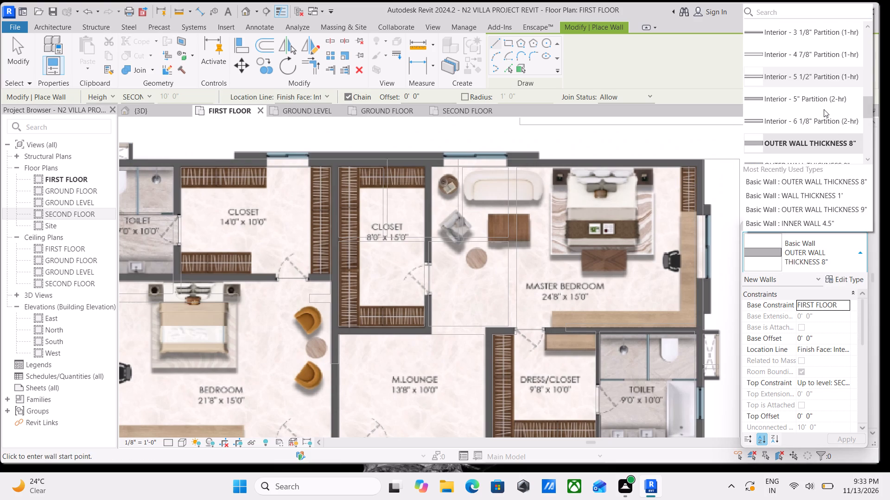
{"action": "scroll", "coordinate": [824, 109], "scroll_direction": "down", "scroll_amount": 1}
{"action": "left_click", "coordinate": [833, 98]}
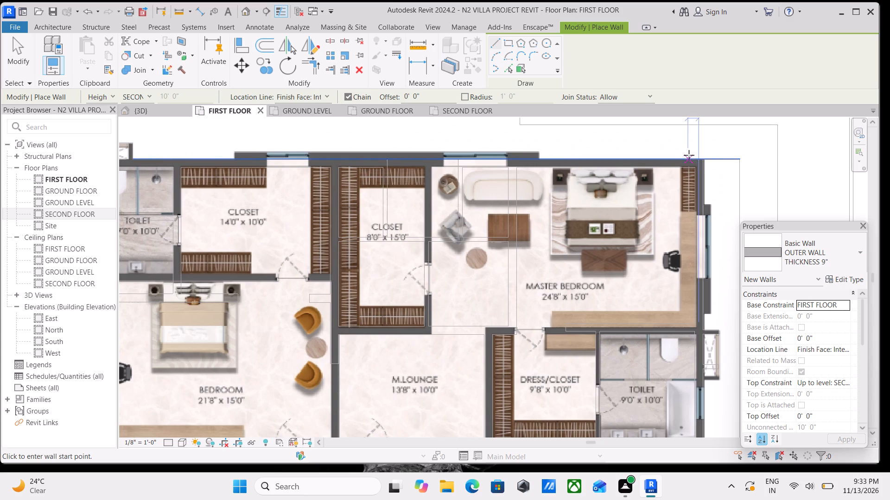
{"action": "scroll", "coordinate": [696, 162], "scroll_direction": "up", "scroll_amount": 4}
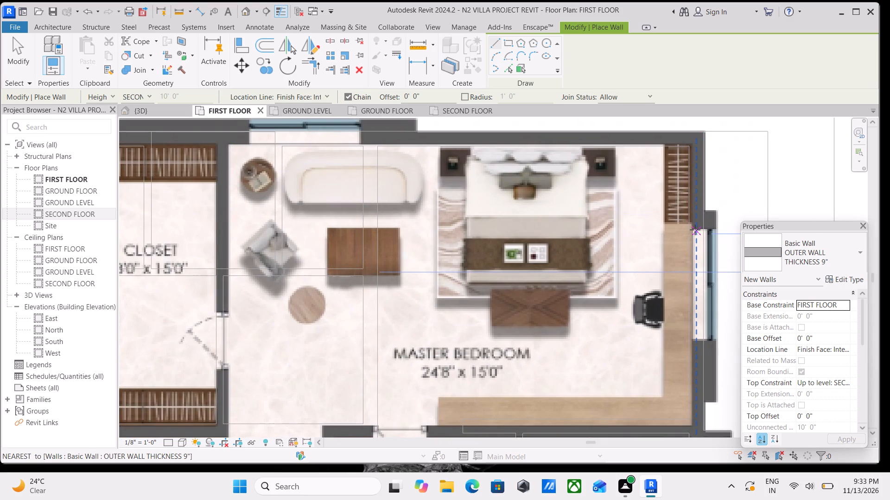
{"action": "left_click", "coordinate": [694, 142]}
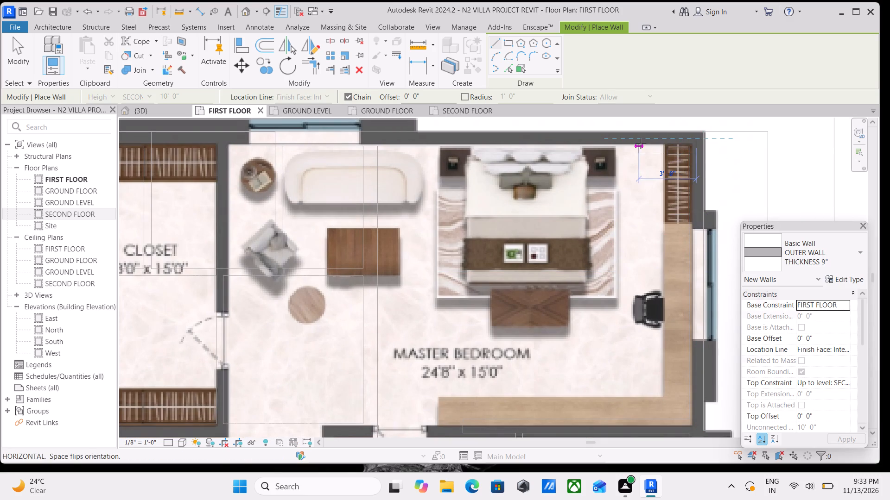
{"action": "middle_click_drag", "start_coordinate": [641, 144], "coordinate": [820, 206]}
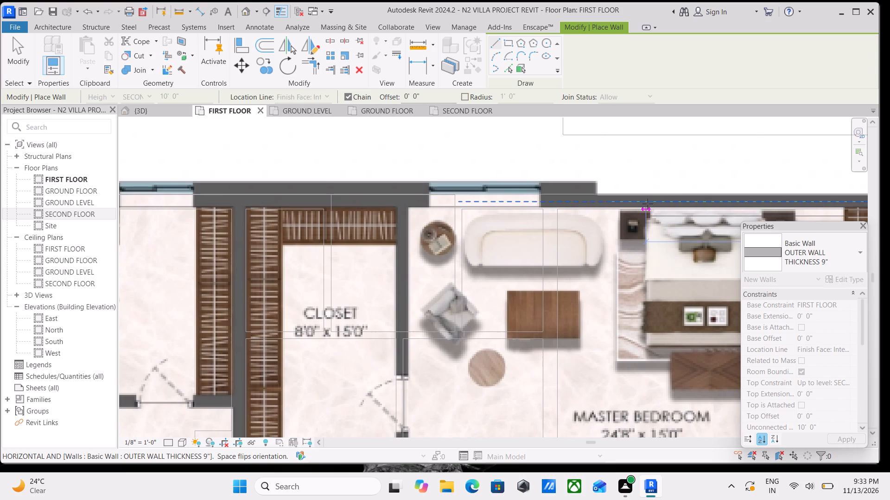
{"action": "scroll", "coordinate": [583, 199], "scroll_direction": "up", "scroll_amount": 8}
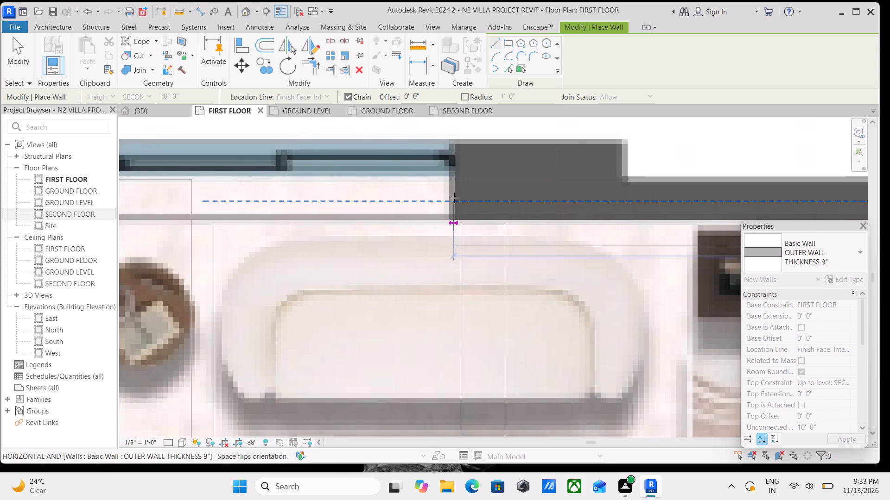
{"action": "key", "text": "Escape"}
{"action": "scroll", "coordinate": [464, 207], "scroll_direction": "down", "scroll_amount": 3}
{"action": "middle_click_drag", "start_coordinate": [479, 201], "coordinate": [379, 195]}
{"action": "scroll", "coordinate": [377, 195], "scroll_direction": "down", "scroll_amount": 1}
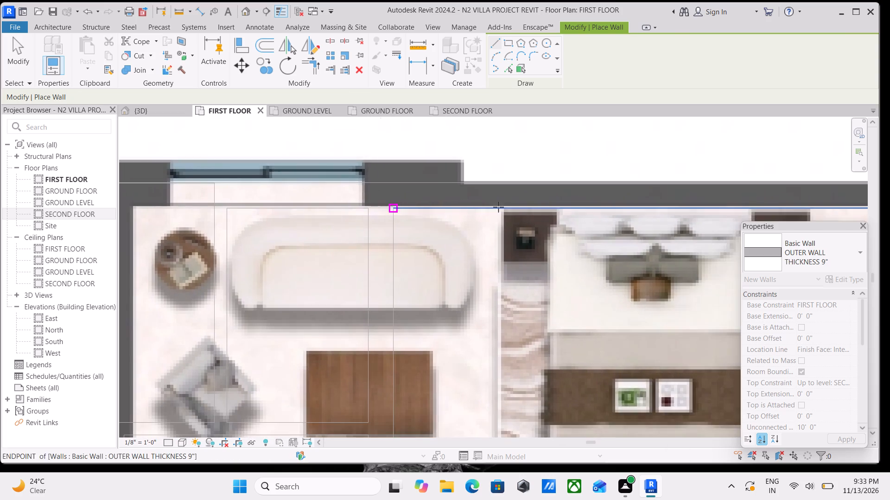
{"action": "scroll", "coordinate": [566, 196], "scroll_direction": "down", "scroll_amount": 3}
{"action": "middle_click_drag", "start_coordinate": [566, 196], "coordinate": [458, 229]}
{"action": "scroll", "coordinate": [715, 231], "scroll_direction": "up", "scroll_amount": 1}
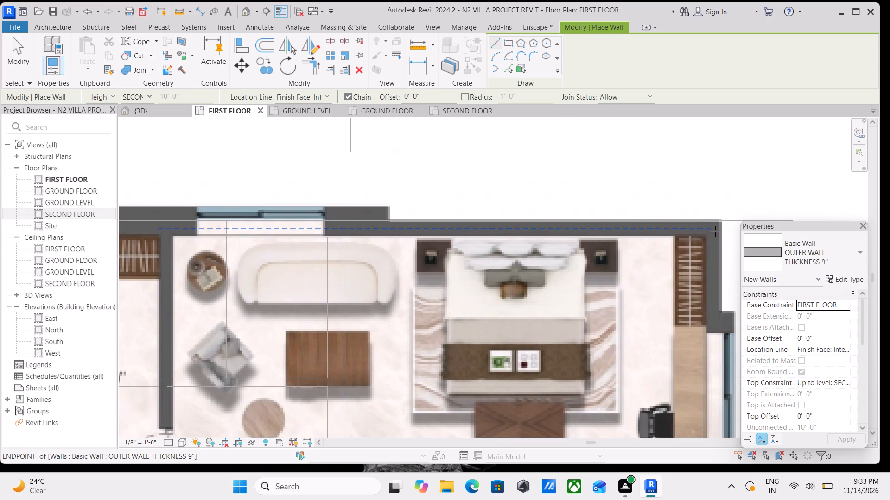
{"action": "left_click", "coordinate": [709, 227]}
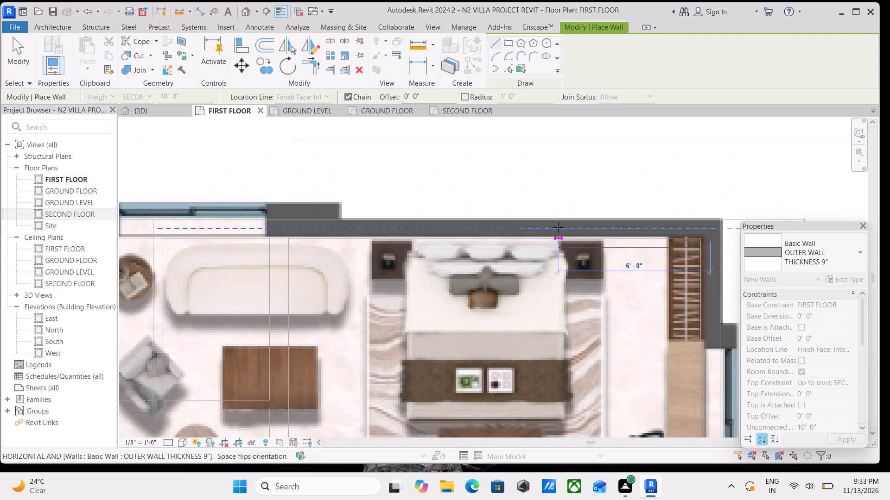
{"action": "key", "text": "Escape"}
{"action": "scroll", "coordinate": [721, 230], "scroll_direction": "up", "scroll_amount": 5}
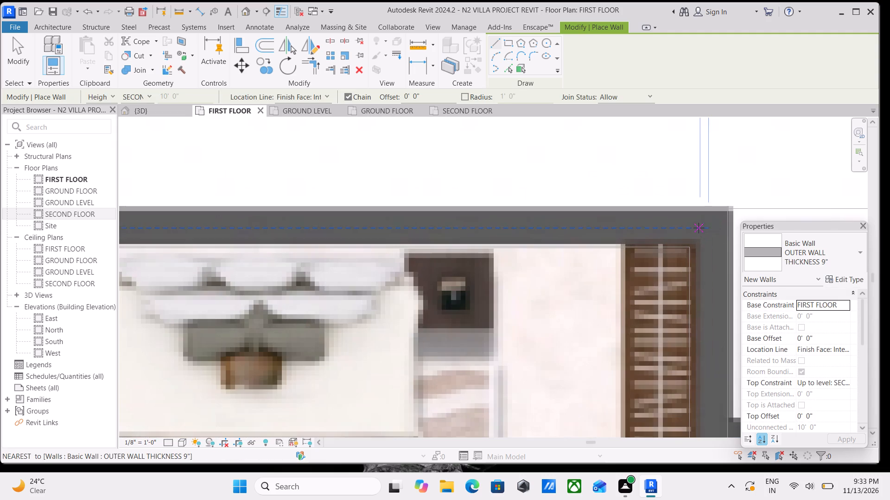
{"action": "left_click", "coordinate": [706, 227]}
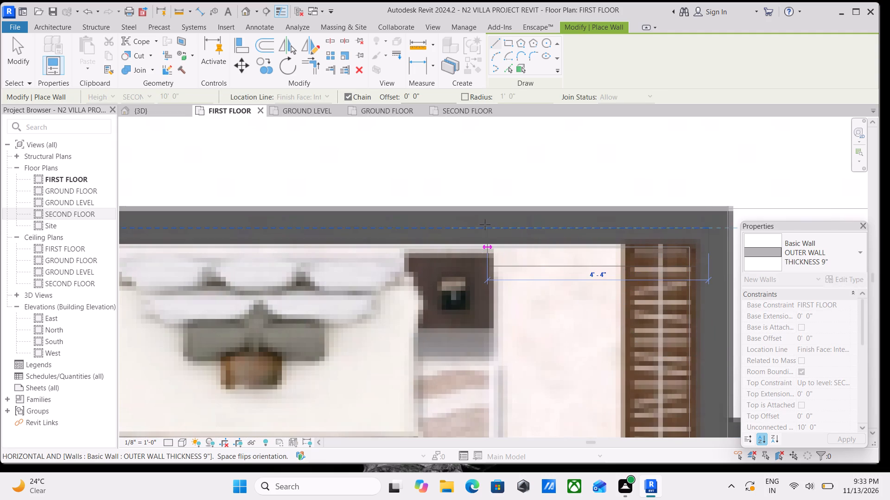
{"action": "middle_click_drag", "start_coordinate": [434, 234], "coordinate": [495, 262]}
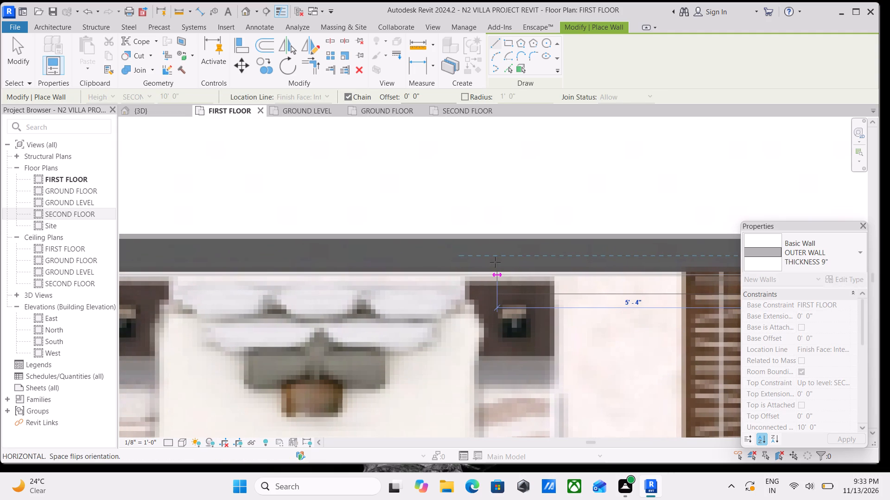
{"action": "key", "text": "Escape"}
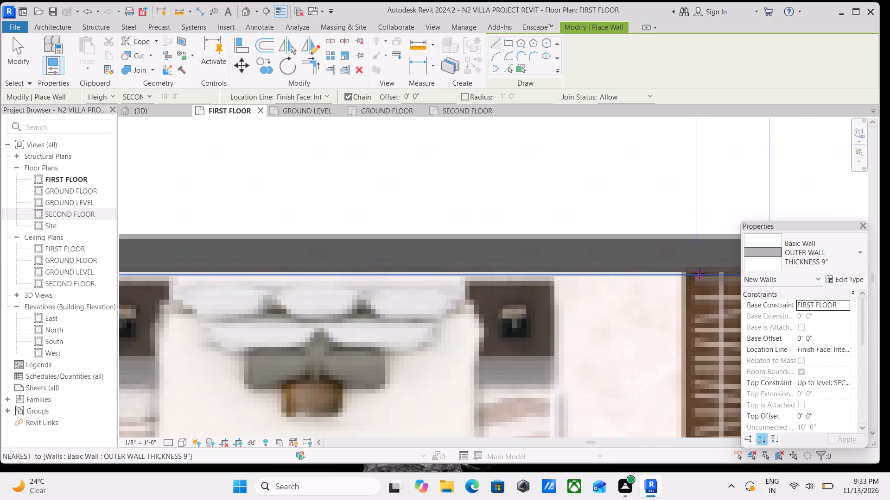
With the location line on Wall Centerline, draw the master bedroom's north wall about 17'-7" from its north-east corner west to the window's edge.
{"action": "scroll", "coordinate": [551, 151], "scroll_direction": "down", "scroll_amount": 6}
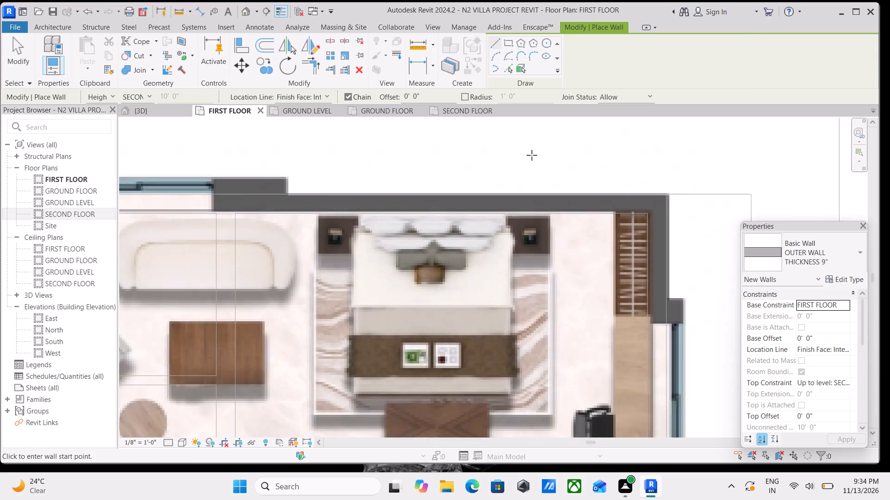
{"action": "scroll", "coordinate": [532, 155], "scroll_direction": "down", "scroll_amount": 1}
{"action": "middle_click_drag", "start_coordinate": [532, 155], "coordinate": [628, 216]}
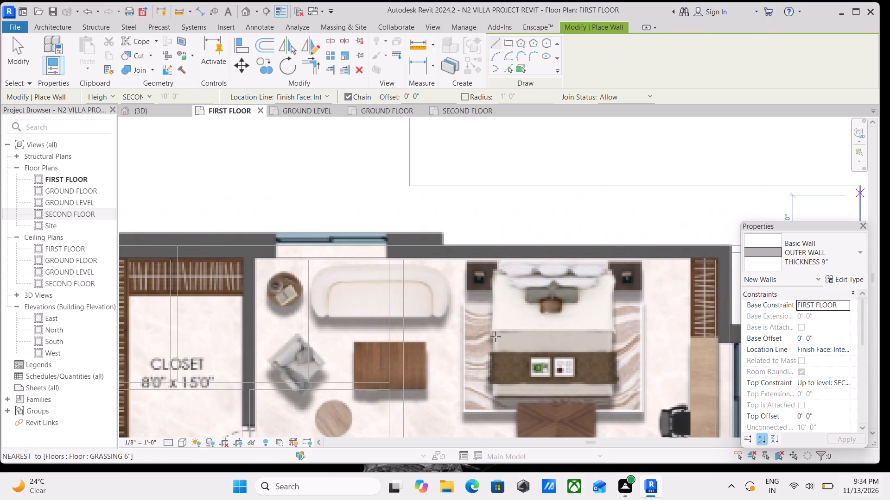
{"action": "left_click", "coordinate": [328, 98]}
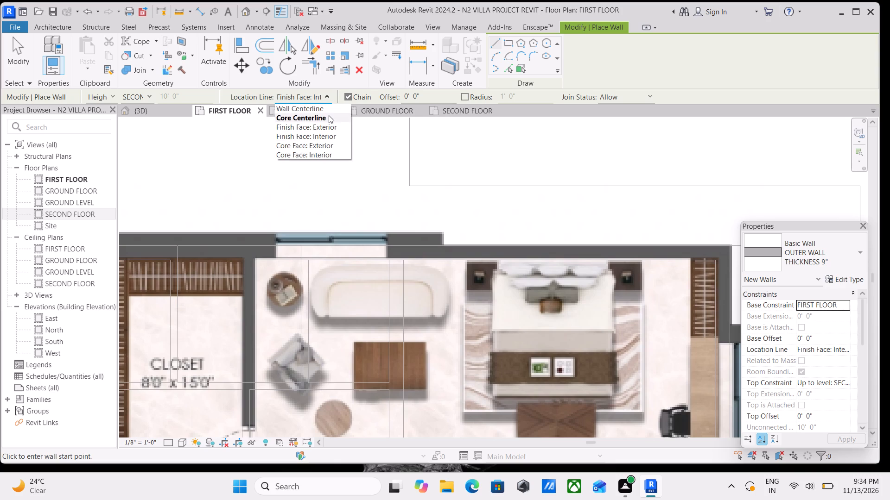
{"action": "left_click", "coordinate": [328, 111]}
{"action": "scroll", "coordinate": [600, 216], "scroll_direction": "down", "scroll_amount": 1}
{"action": "middle_click_drag", "start_coordinate": [600, 216], "coordinate": [570, 212]}
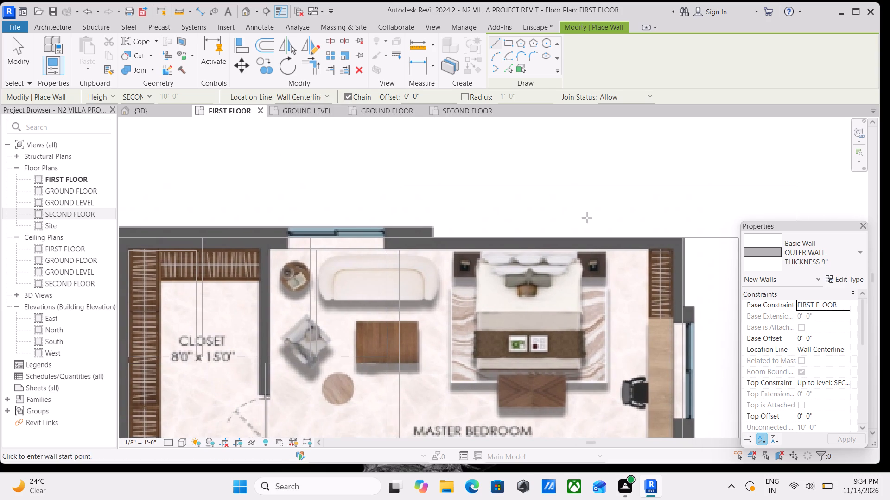
{"action": "scroll", "coordinate": [685, 250], "scroll_direction": "up", "scroll_amount": 6}
{"action": "left_click_drag", "start_coordinate": [672, 242], "coordinate": [658, 237]}
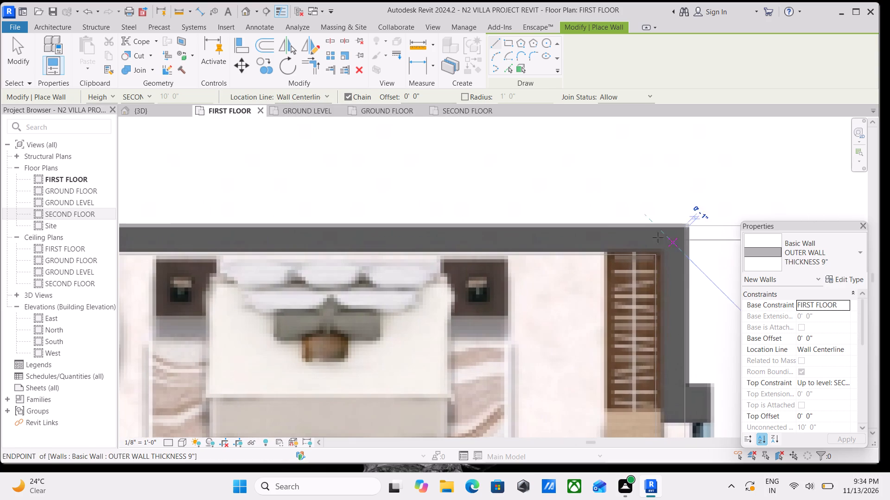
{"action": "left_click_drag", "start_coordinate": [658, 237], "coordinate": [661, 238]}
{"action": "middle_click_drag", "start_coordinate": [597, 230], "coordinate": [700, 264]}
{"action": "scroll", "coordinate": [638, 269], "scroll_direction": "down", "scroll_amount": 1}
{"action": "middle_click_drag", "start_coordinate": [638, 269], "coordinate": [677, 264]}
{"action": "middle_click_drag", "start_coordinate": [515, 276], "coordinate": [683, 276]}
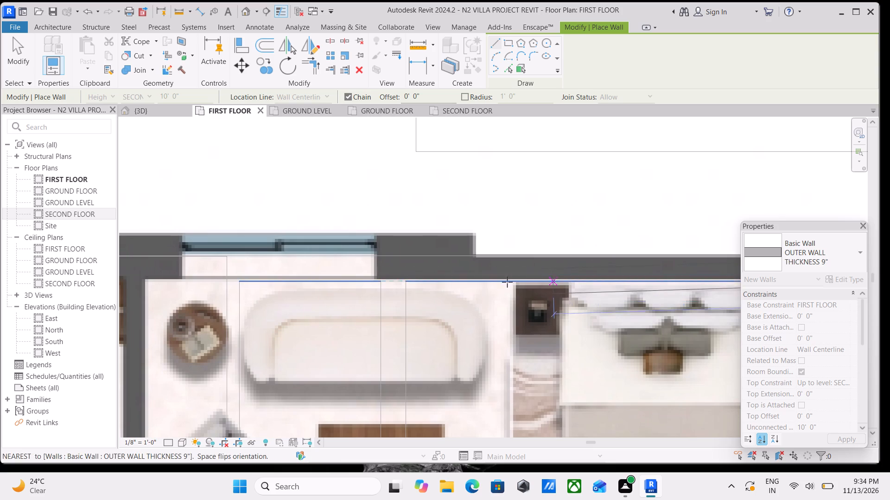
{"action": "left_click", "coordinate": [374, 275]}
{"action": "scroll", "coordinate": [418, 247], "scroll_direction": "down", "scroll_amount": 2}
{"action": "middle_click_drag", "start_coordinate": [422, 247], "coordinate": [534, 244]}
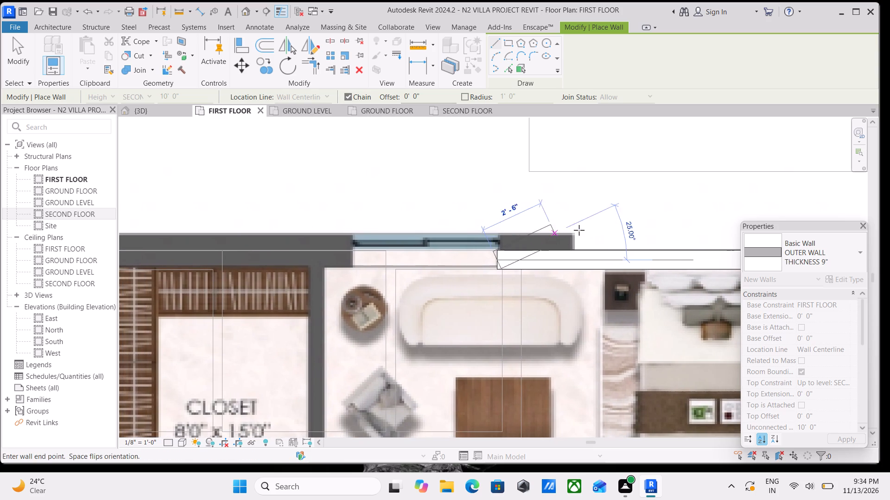
{"action": "scroll", "coordinate": [490, 239], "scroll_direction": "down", "scroll_amount": 1}
{"action": "middle_click_drag", "start_coordinate": [495, 242], "coordinate": [621, 262]}
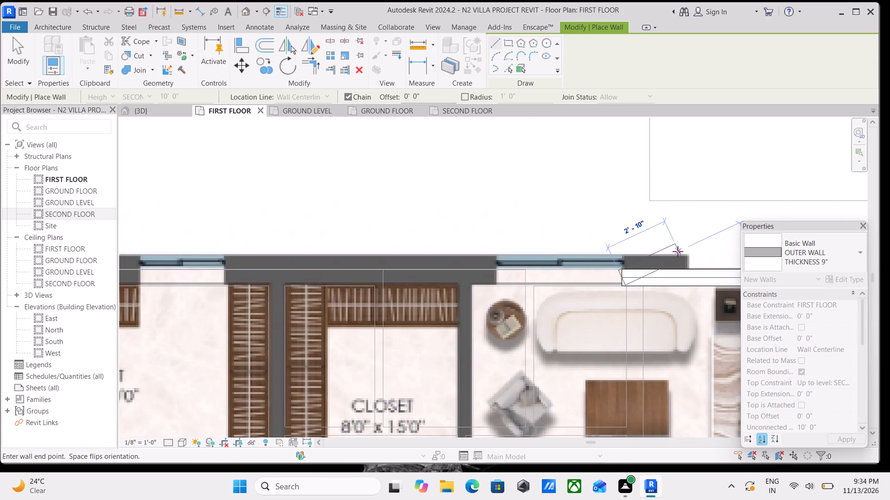
{"action": "key", "text": "Escape"}
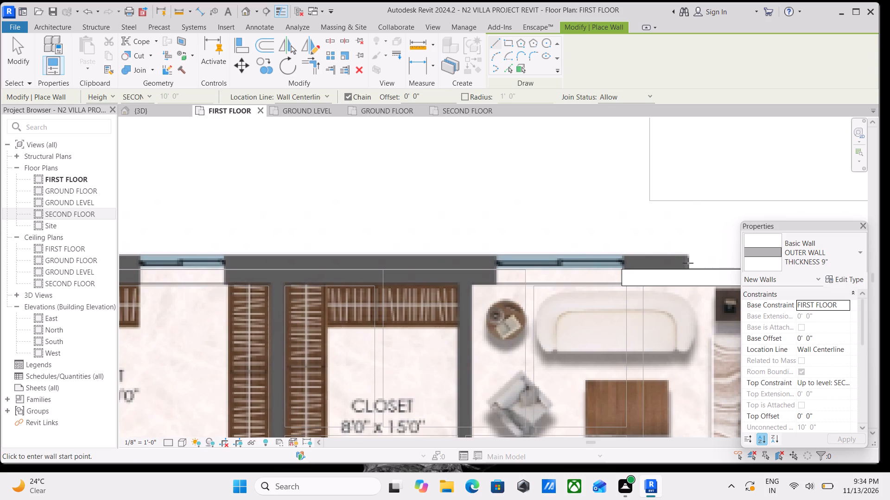
Draw the projecting north wall across both windows, from its east end at the master bedroom to its west end above the 14'0" x 10'0" closet.
{"action": "left_click", "coordinate": [687, 261]}
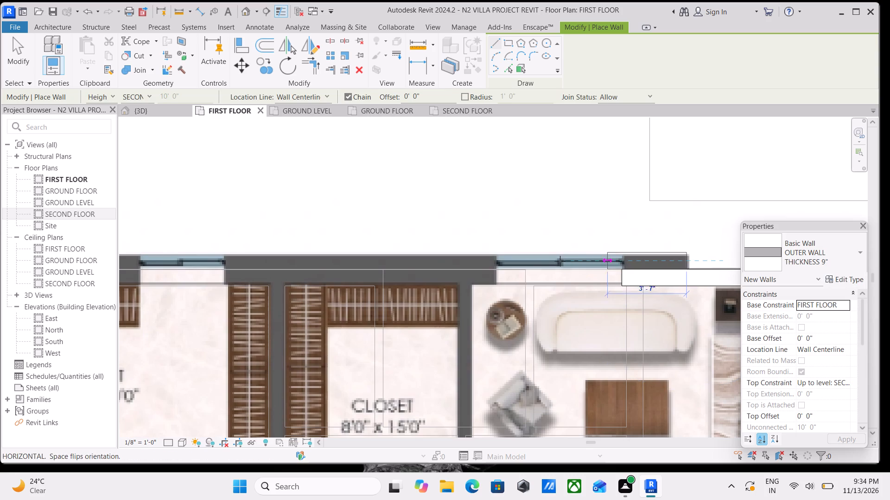
{"action": "middle_click_drag", "start_coordinate": [408, 255], "coordinate": [708, 234]}
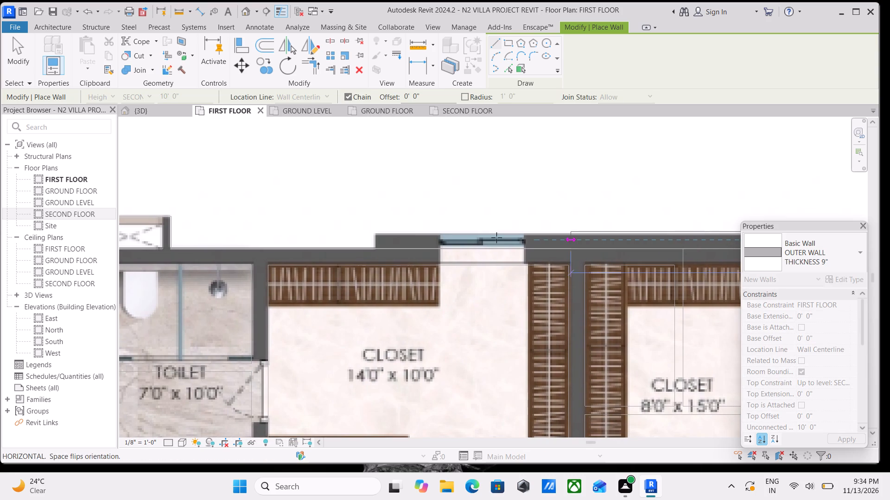
{"action": "left_click", "coordinate": [376, 244]}
{"action": "key", "text": "Escape"}
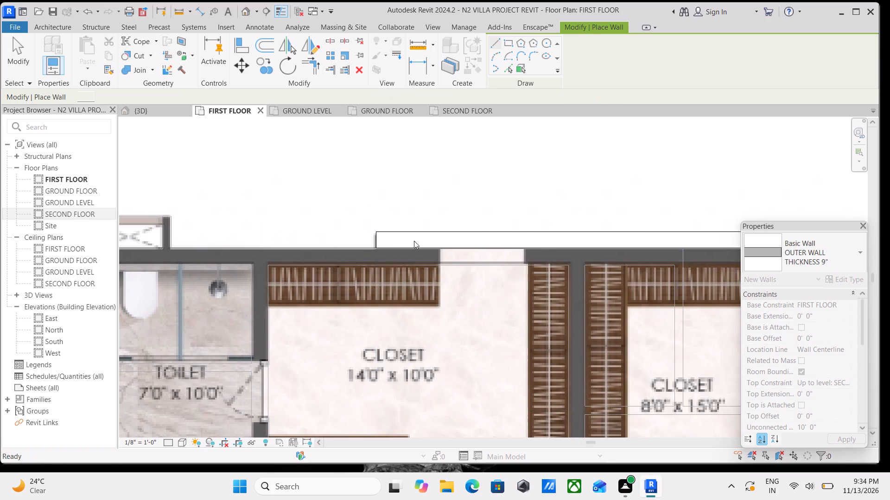
Draw the north outer wall from the east side of the 8'0" x 15'0" closet west to the toilet's north-west corner.
{"action": "scroll", "coordinate": [425, 241], "scroll_direction": "down", "scroll_amount": 5}
{"action": "middle_click_drag", "start_coordinate": [396, 250], "coordinate": [481, 268]}
{"action": "scroll", "coordinate": [512, 269], "scroll_direction": "up", "scroll_amount": 5}
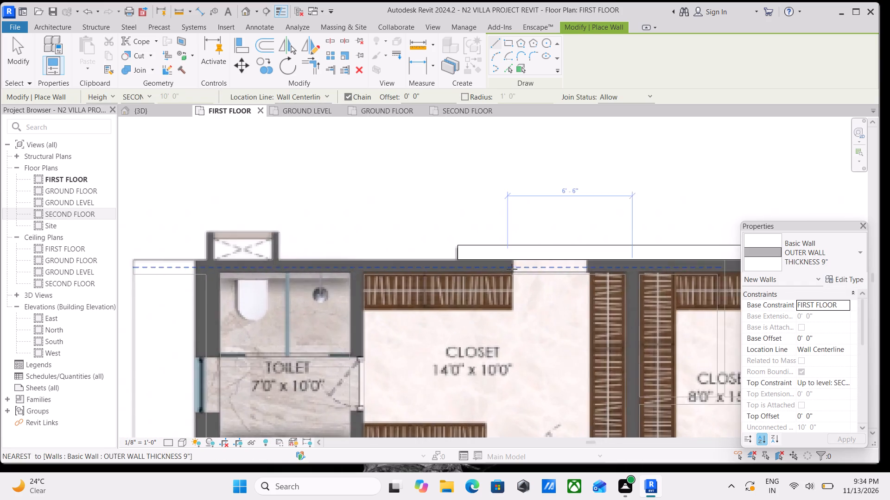
{"action": "scroll", "coordinate": [512, 269], "scroll_direction": "up", "scroll_amount": 4}
{"action": "scroll", "coordinate": [521, 262], "scroll_direction": "down", "scroll_amount": 9}
{"action": "middle_click_drag", "start_coordinate": [521, 262], "coordinate": [333, 252]}
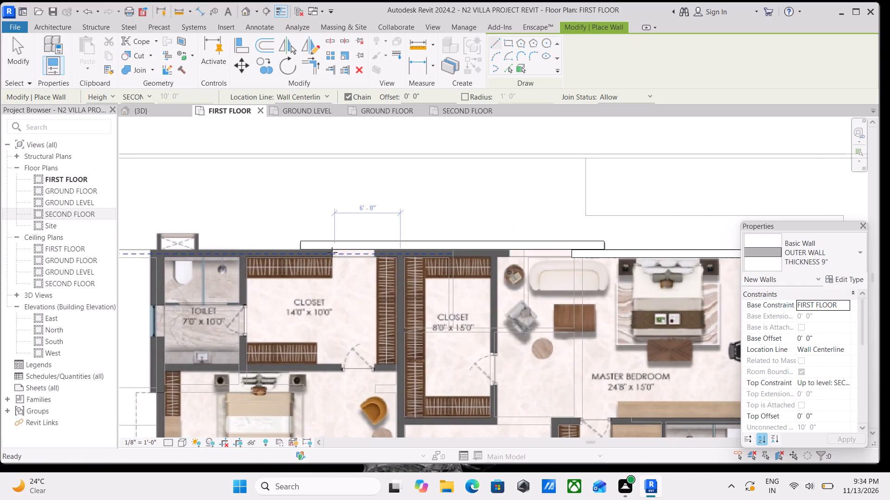
{"action": "scroll", "coordinate": [513, 250], "scroll_direction": "down", "scroll_amount": 3}
{"action": "middle_click", "coordinate": [521, 251]}
{"action": "scroll", "coordinate": [518, 251], "scroll_direction": "up", "scroll_amount": 3}
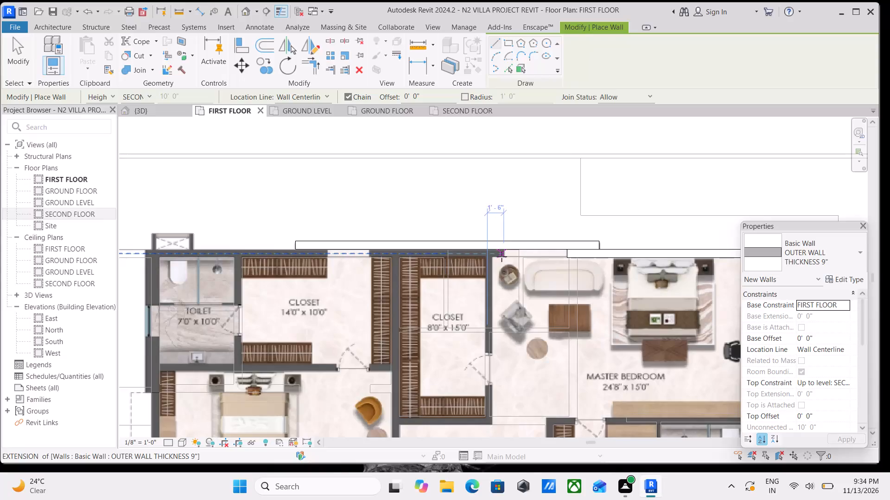
{"action": "left_click", "coordinate": [505, 255]}
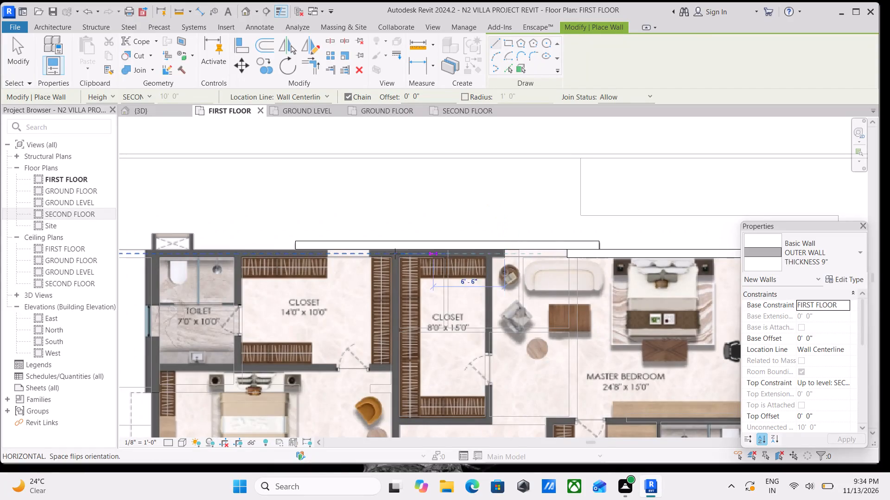
{"action": "middle_click_drag", "start_coordinate": [395, 254], "coordinate": [660, 259]}
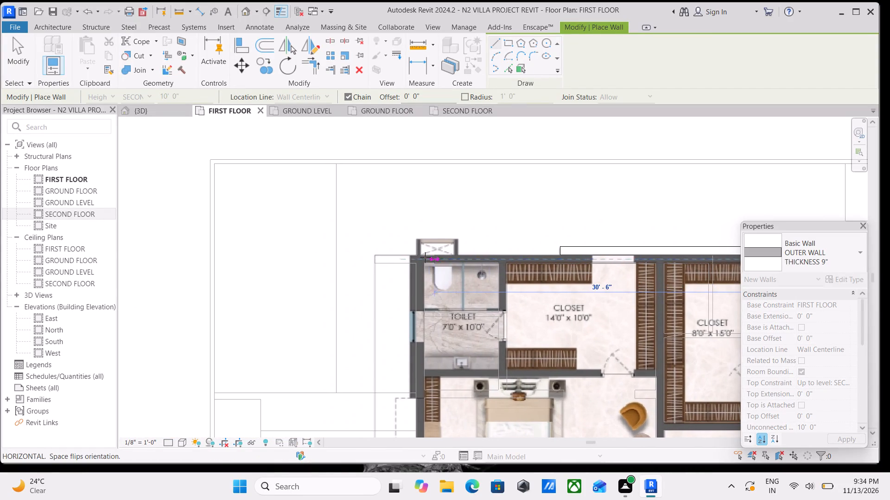
{"action": "scroll", "coordinate": [410, 257], "scroll_direction": "up", "scroll_amount": 8}
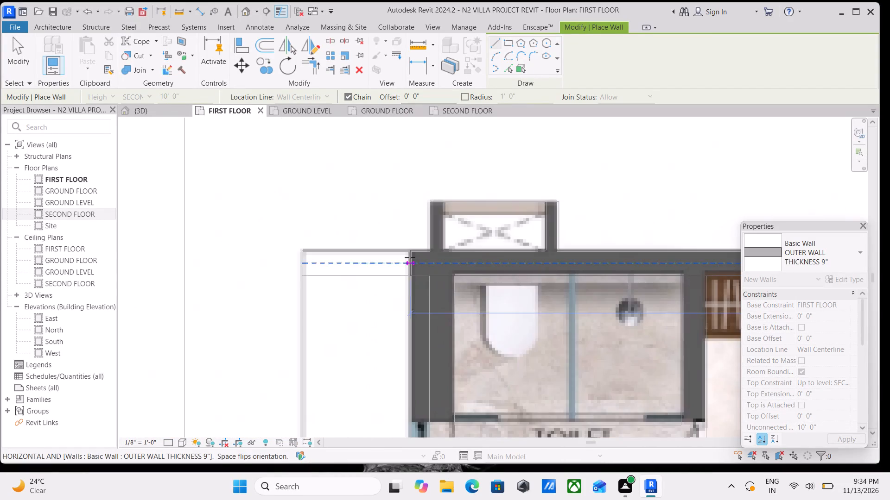
{"action": "scroll", "coordinate": [410, 257], "scroll_direction": "up", "scroll_amount": 3}
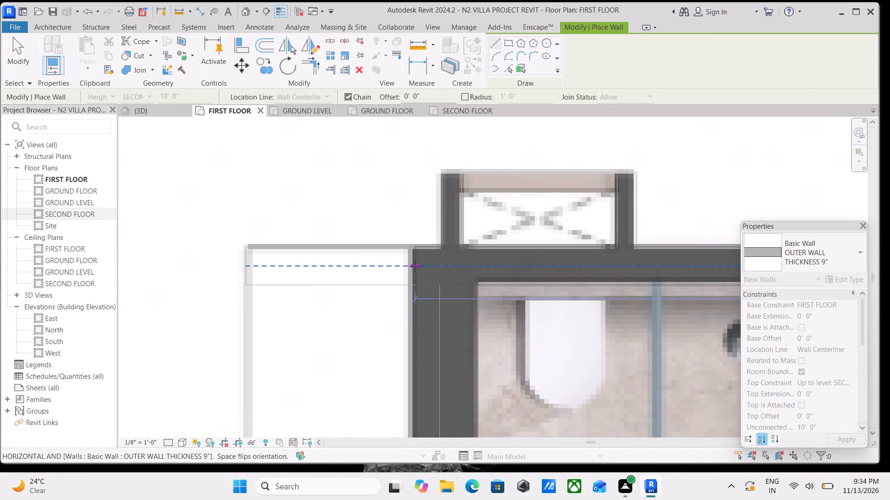
{"action": "left_click", "coordinate": [411, 266]}
{"action": "key", "text": "Escape"}
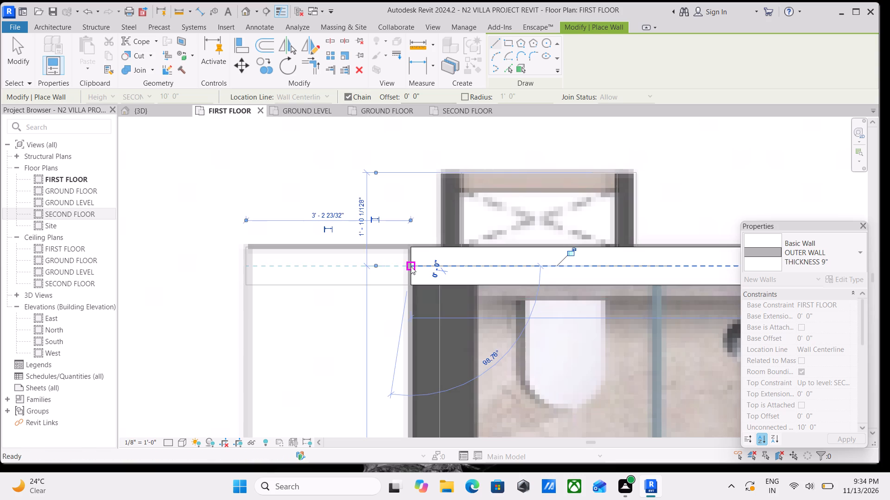
Examine the plan from the north-west toilet across the closets to the master bedroom and bedroom for the next outer wall.
{"action": "scroll", "coordinate": [479, 256], "scroll_direction": "down", "scroll_amount": 3}
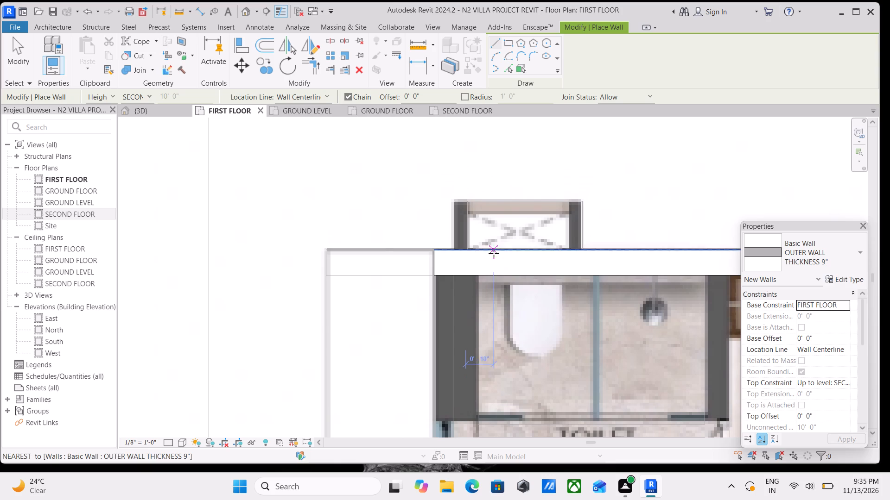
{"action": "scroll", "coordinate": [495, 252], "scroll_direction": "down", "scroll_amount": 3}
{"action": "middle_click_drag", "start_coordinate": [508, 236], "coordinate": [439, 174]}
{"action": "scroll", "coordinate": [523, 195], "scroll_direction": "down", "scroll_amount": 4}
{"action": "middle_click_drag", "start_coordinate": [629, 187], "coordinate": [528, 122]}
{"action": "scroll", "coordinate": [629, 187], "scroll_direction": "down", "scroll_amount": 1}
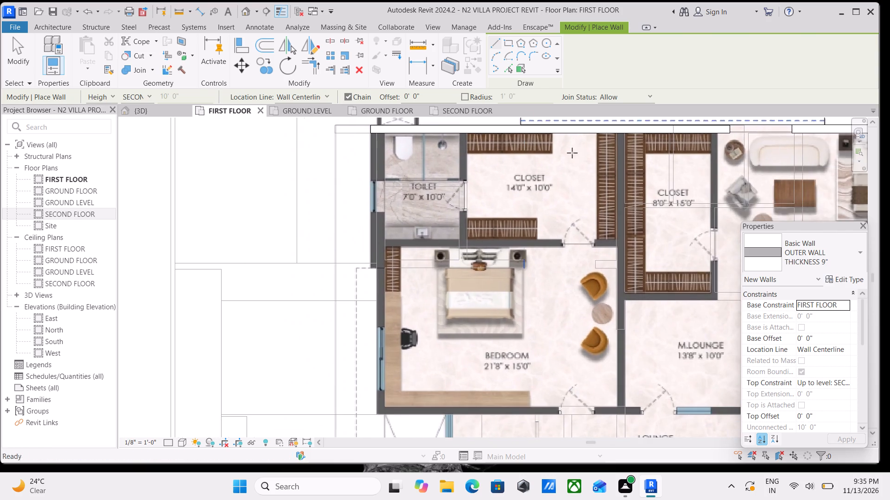
{"action": "scroll", "coordinate": [706, 206], "scroll_direction": "down", "scroll_amount": 2}
{"action": "middle_click_drag", "start_coordinate": [706, 206], "coordinate": [698, 256]}
{"action": "middle_click_drag", "start_coordinate": [813, 225], "coordinate": [615, 195]}
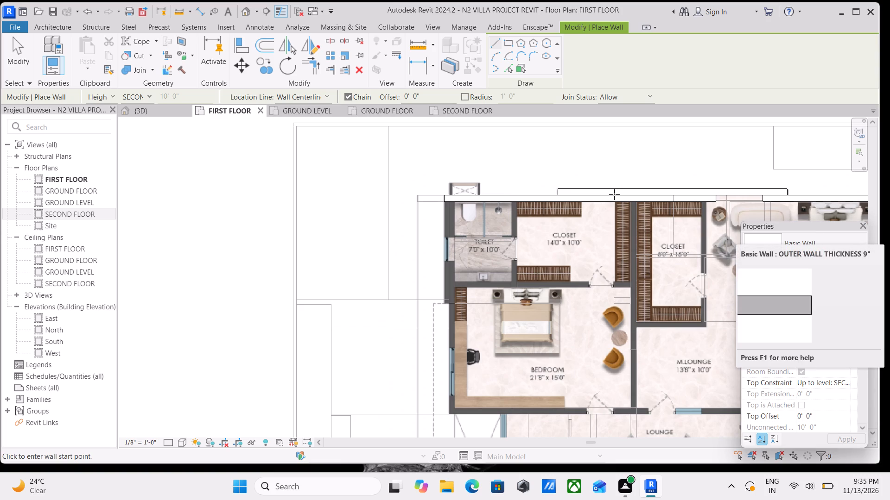
{"action": "scroll", "coordinate": [614, 201], "scroll_direction": "down", "scroll_amount": 3}
{"action": "middle_click_drag", "start_coordinate": [582, 205], "coordinate": [573, 158]}
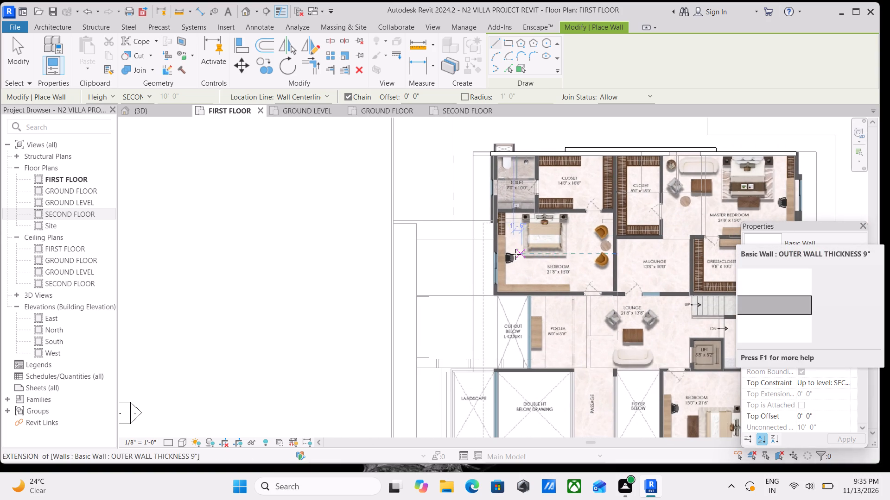
Draw the projecting west outer wall about 13' from the north wall's west end south to the step beside the bedroom's wardrobe.
{"action": "scroll", "coordinate": [516, 254], "scroll_direction": "up", "scroll_amount": 3}
{"action": "middle_click_drag", "start_coordinate": [525, 252], "coordinate": [585, 276]}
{"action": "scroll", "coordinate": [482, 154], "scroll_direction": "up", "scroll_amount": 3}
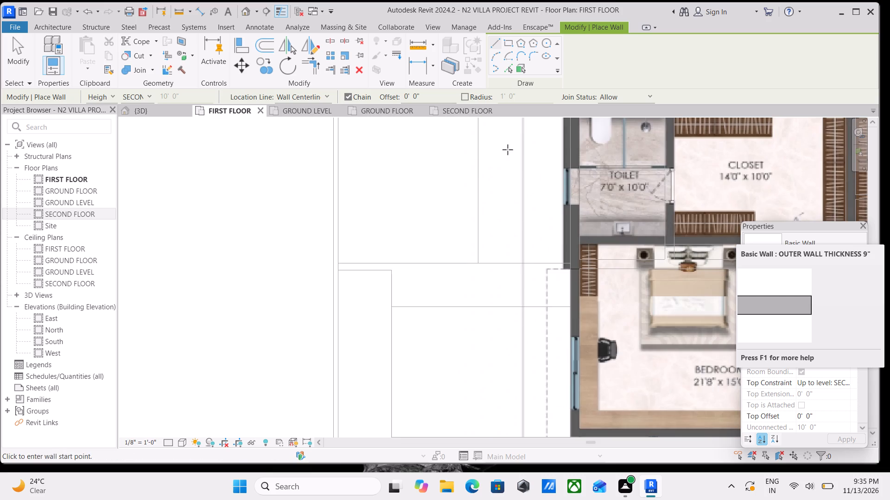
{"action": "scroll", "coordinate": [561, 137], "scroll_direction": "up", "scroll_amount": 1}
{"action": "middle_click_drag", "start_coordinate": [561, 144], "coordinate": [567, 234]}
{"action": "scroll", "coordinate": [567, 210], "scroll_direction": "up", "scroll_amount": 7}
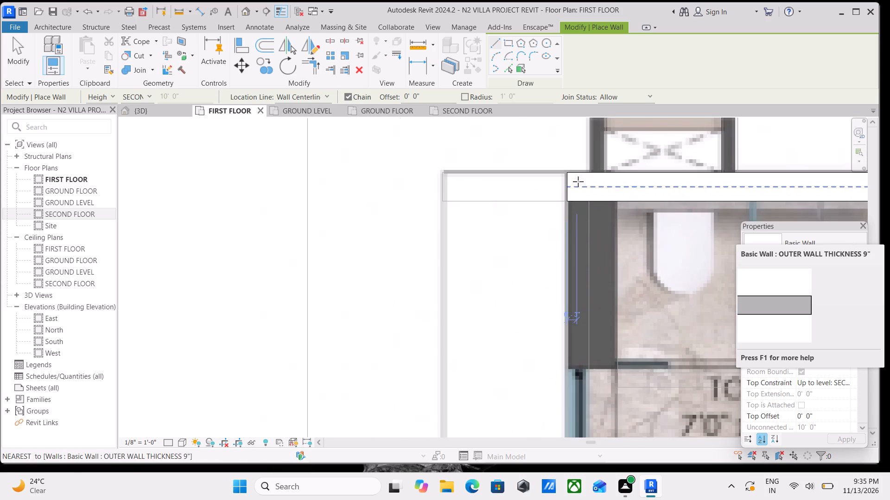
{"action": "left_click", "coordinate": [578, 200]}
{"action": "middle_click_drag", "start_coordinate": [570, 296], "coordinate": [586, 272]}
{"action": "scroll", "coordinate": [595, 330], "scroll_direction": "down", "scroll_amount": 3}
{"action": "middle_click_drag", "start_coordinate": [595, 330], "coordinate": [608, 236]}
{"action": "scroll", "coordinate": [600, 348], "scroll_direction": "down", "scroll_amount": 1}
{"action": "middle_click_drag", "start_coordinate": [600, 348], "coordinate": [600, 164]}
{"action": "scroll", "coordinate": [601, 188], "scroll_direction": "down", "scroll_amount": 1}
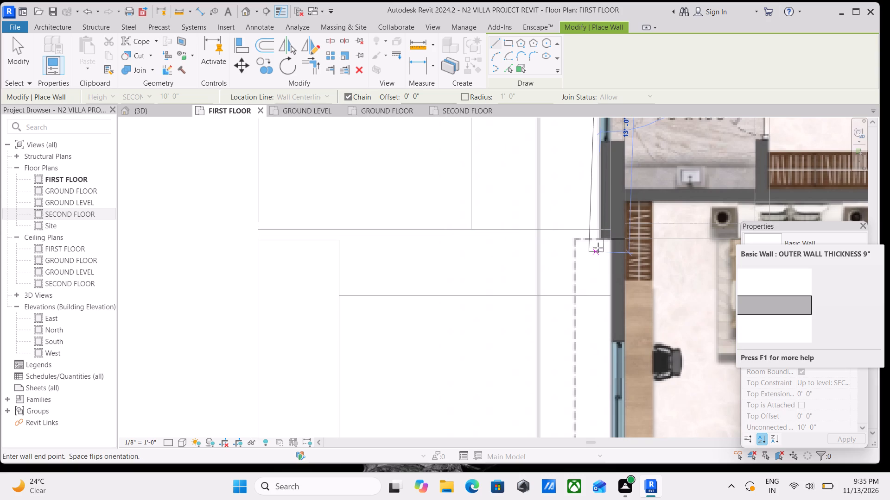
{"action": "left_click", "coordinate": [603, 239]}
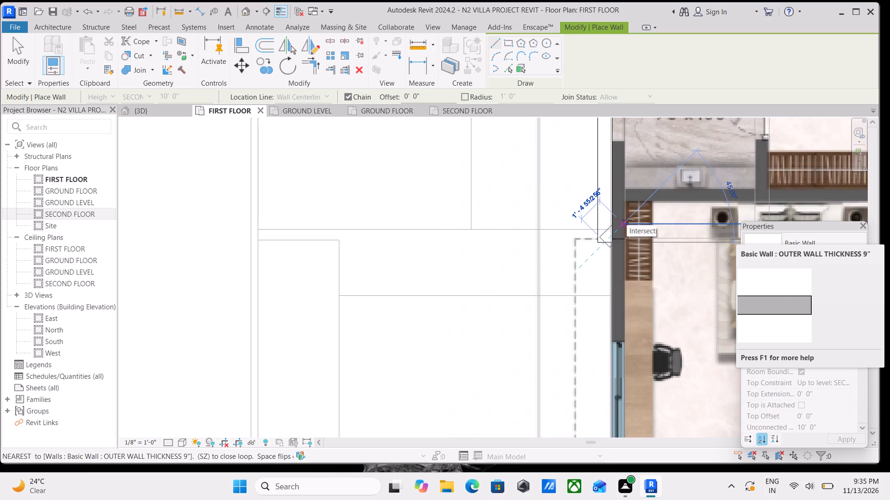
{"action": "scroll", "coordinate": [631, 204], "scroll_direction": "down", "scroll_amount": 2}
{"action": "middle_click_drag", "start_coordinate": [631, 204], "coordinate": [597, 176]}
{"action": "scroll", "coordinate": [595, 176], "scroll_direction": "down", "scroll_amount": 1}
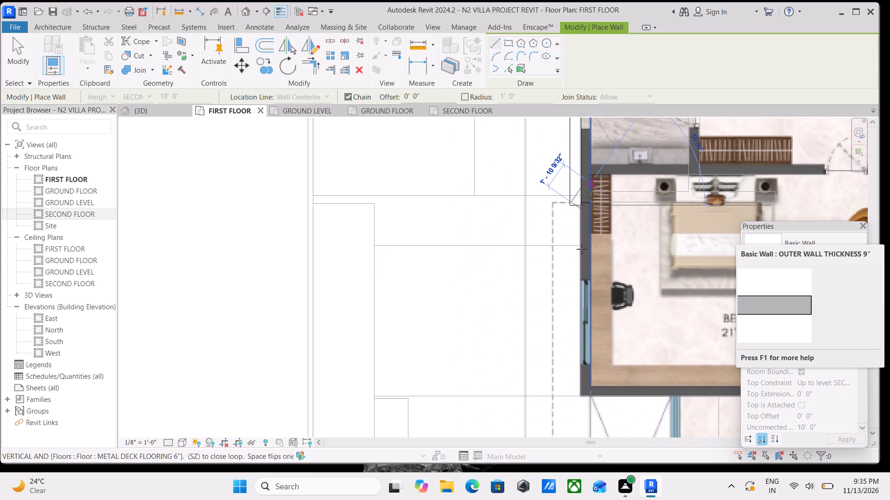
{"action": "key", "text": "Escape"}
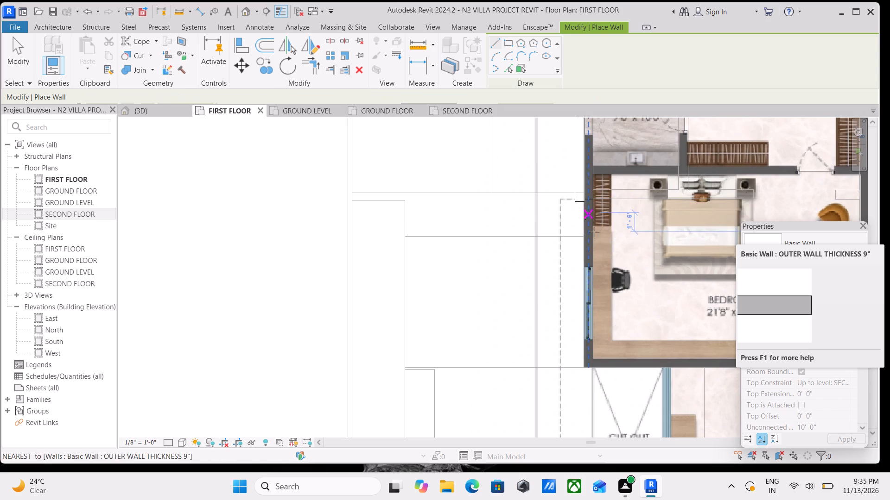
Draw the west outer wall from the 21'8" x 15'0" bedroom's south-west corner north past the toilet to the north wall.
{"action": "middle_click_drag", "start_coordinate": [594, 238], "coordinate": [593, 192]}
{"action": "scroll", "coordinate": [589, 316], "scroll_direction": "up", "scroll_amount": 5}
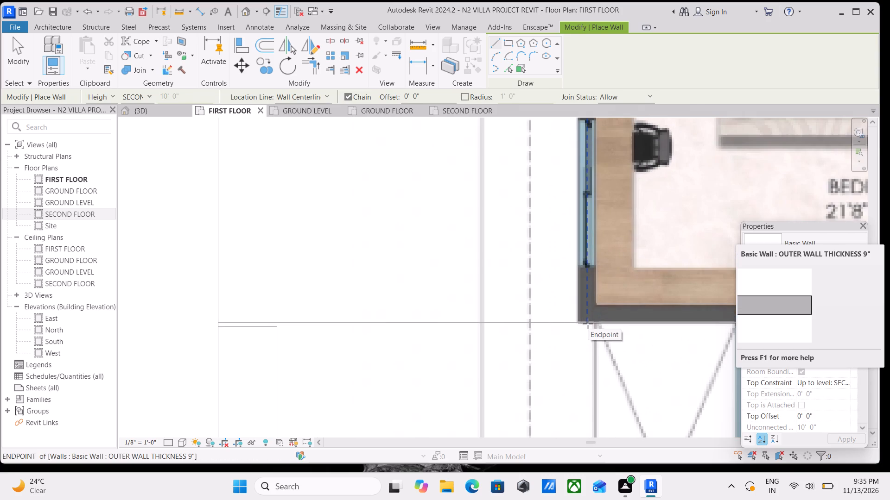
{"action": "left_click", "coordinate": [588, 324]}
{"action": "middle_click_drag", "start_coordinate": [589, 277], "coordinate": [590, 383]}
{"action": "scroll", "coordinate": [593, 268], "scroll_direction": "down", "scroll_amount": 2}
{"action": "middle_click_drag", "start_coordinate": [593, 268], "coordinate": [611, 391]}
{"action": "middle_click_drag", "start_coordinate": [628, 231], "coordinate": [614, 356]}
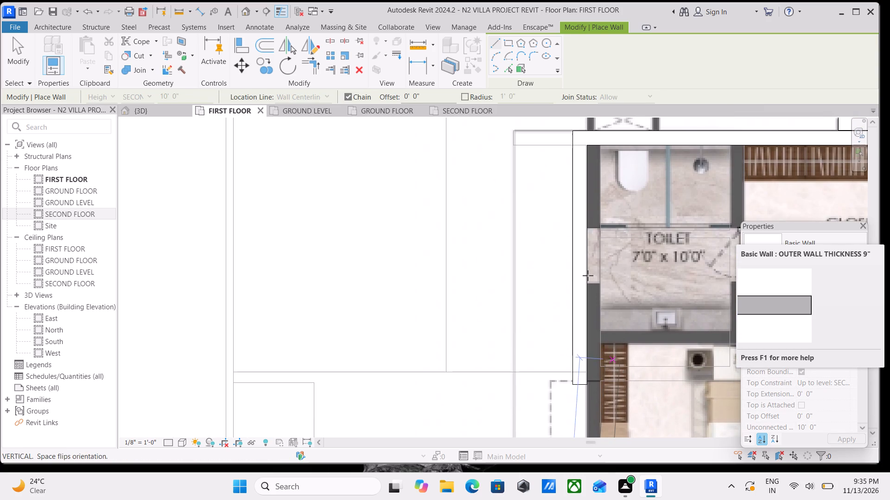
{"action": "scroll", "coordinate": [588, 275], "scroll_direction": "down", "scroll_amount": 1}
{"action": "middle_click_drag", "start_coordinate": [588, 275], "coordinate": [595, 333]}
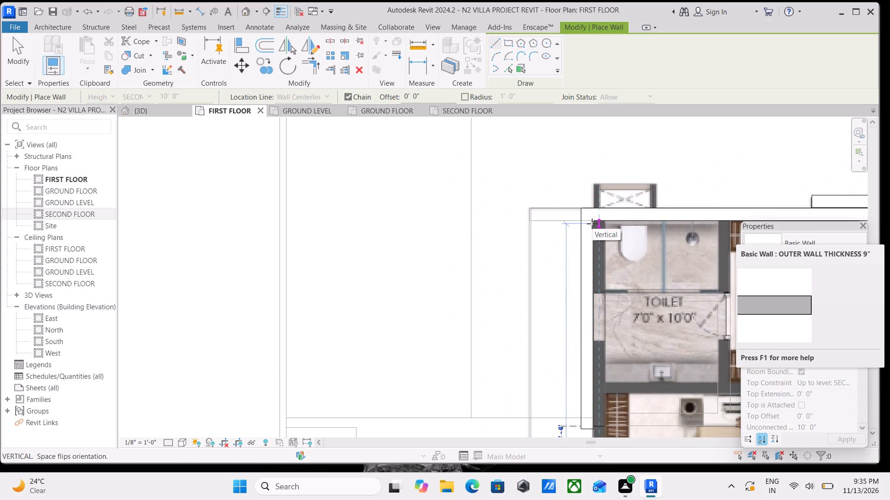
{"action": "left_click", "coordinate": [602, 219]}
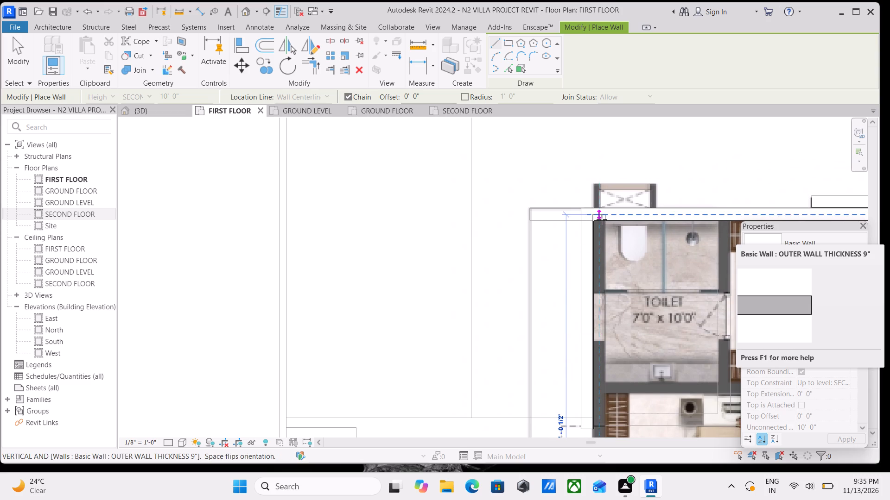
{"action": "key", "text": "Escape"}
{"action": "scroll", "coordinate": [621, 264], "scroll_direction": "down", "scroll_amount": 2}
{"action": "middle_click_drag", "start_coordinate": [620, 265], "coordinate": [598, 199]}
{"action": "scroll", "coordinate": [601, 209], "scroll_direction": "down", "scroll_amount": 1}
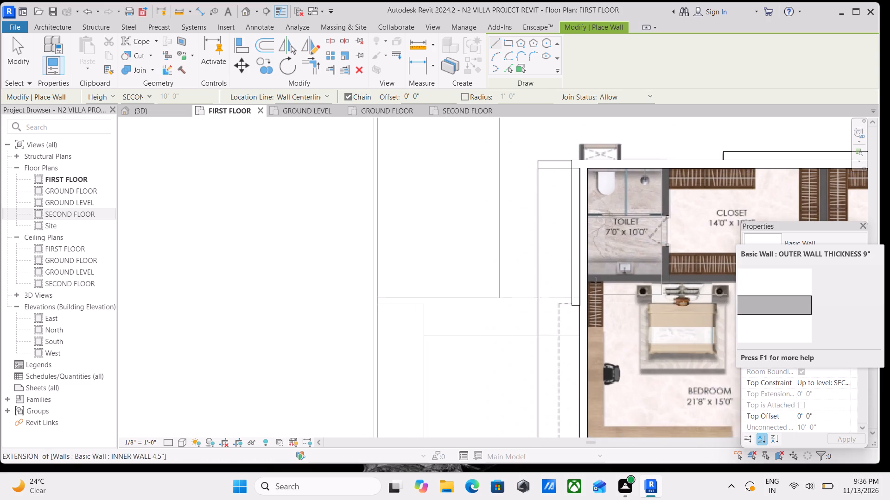
{"action": "key", "text": "Escape"}
Examine the plan around the west bedroom, pooja, lounge and cut-out to locate the next wall to trace.
{"action": "scroll", "coordinate": [592, 293], "scroll_direction": "down", "scroll_amount": 1}
{"action": "middle_click_drag", "start_coordinate": [592, 293], "coordinate": [575, 255]}
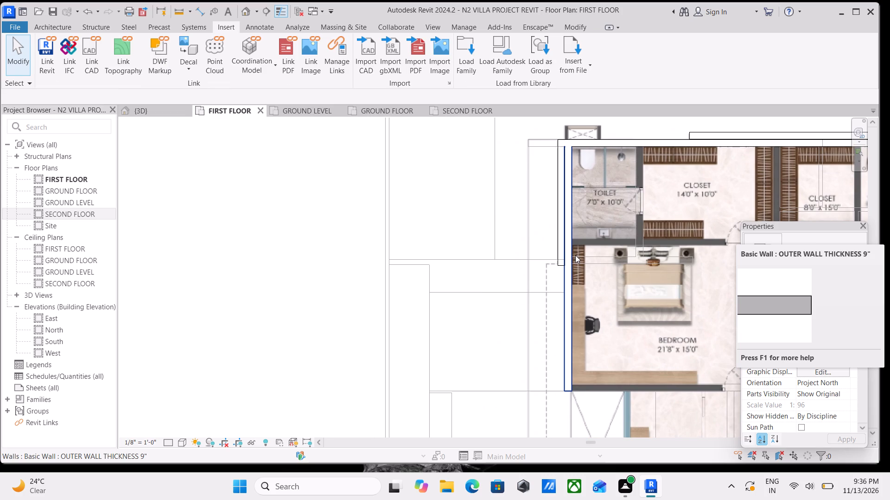
{"action": "scroll", "coordinate": [575, 255], "scroll_direction": "down", "scroll_amount": 4}
{"action": "middle_click_drag", "start_coordinate": [575, 255], "coordinate": [547, 194]}
{"action": "scroll", "coordinate": [547, 194], "scroll_direction": "up", "scroll_amount": 1}
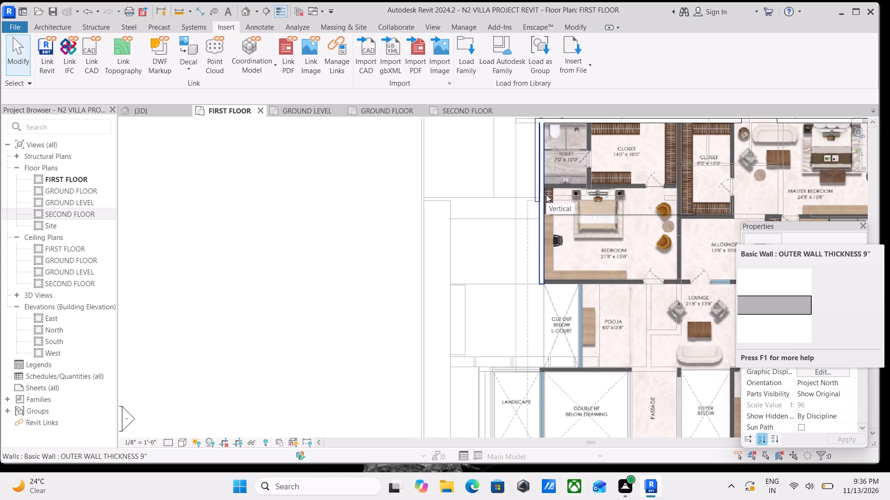
{"action": "scroll", "coordinate": [547, 201], "scroll_direction": "down", "scroll_amount": 2}
{"action": "middle_click_drag", "start_coordinate": [545, 237], "coordinate": [540, 203]}
{"action": "scroll", "coordinate": [581, 236], "scroll_direction": "up", "scroll_amount": 4}
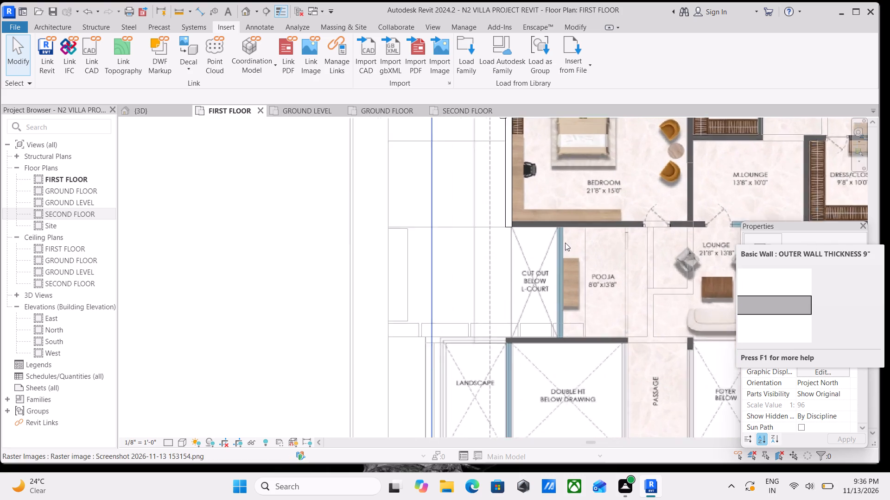
{"action": "scroll", "coordinate": [565, 243], "scroll_direction": "up", "scroll_amount": 1}
{"action": "middle_click_drag", "start_coordinate": [657, 233], "coordinate": [523, 225]}
{"action": "scroll", "coordinate": [574, 228], "scroll_direction": "down", "scroll_amount": 2}
{"action": "middle_click_drag", "start_coordinate": [574, 228], "coordinate": [459, 231]}
{"action": "scroll", "coordinate": [464, 239], "scroll_direction": "down", "scroll_amount": 2}
{"action": "middle_click_drag", "start_coordinate": [464, 239], "coordinate": [488, 286]}
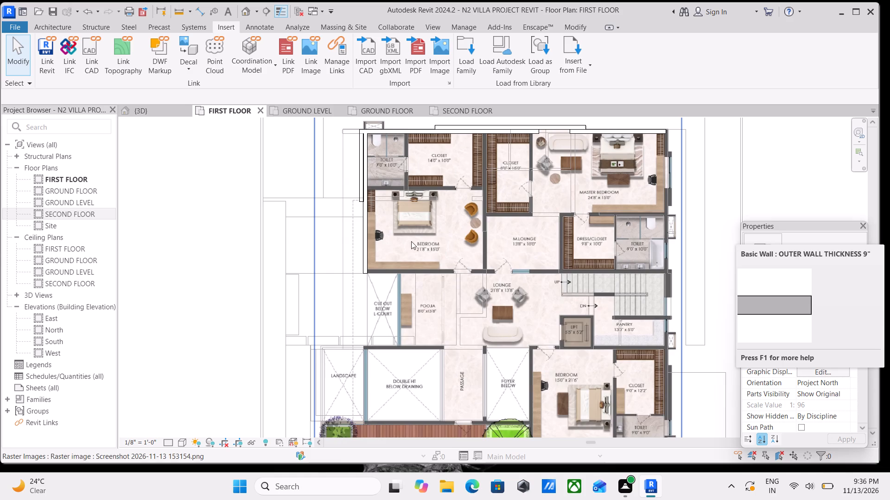
{"action": "middle_click_drag", "start_coordinate": [411, 241], "coordinate": [465, 275]}
{"action": "scroll", "coordinate": [503, 307], "scroll_direction": "up", "scroll_amount": 2}
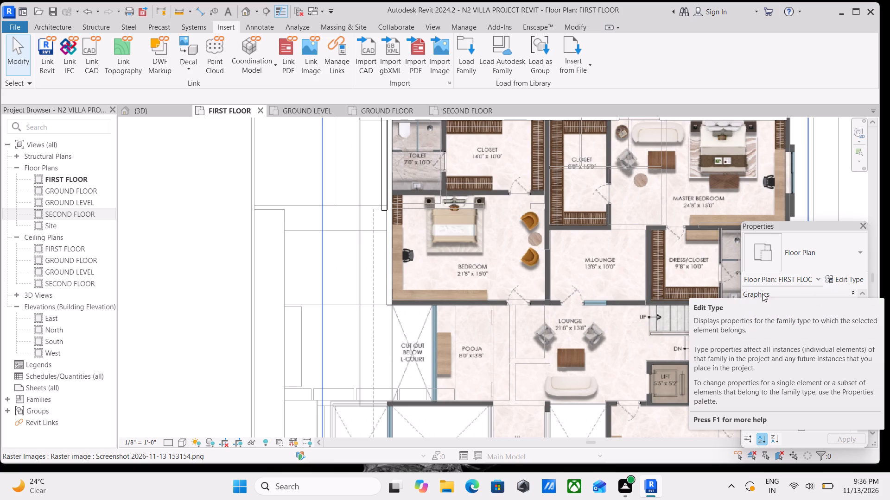
{"action": "scroll", "coordinate": [591, 301], "scroll_direction": "up", "scroll_amount": 2}
{"action": "scroll", "coordinate": [617, 267], "scroll_direction": "down", "scroll_amount": 3}
{"action": "middle_click_drag", "start_coordinate": [617, 267], "coordinate": [554, 212]}
{"action": "scroll", "coordinate": [518, 240], "scroll_direction": "up", "scroll_amount": 3}
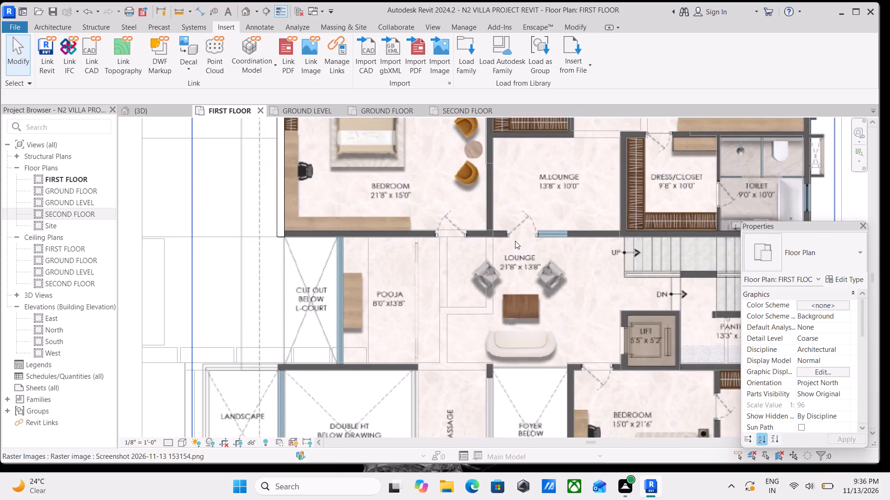
{"action": "middle_click_drag", "start_coordinate": [515, 240], "coordinate": [654, 338]}
{"action": "scroll", "coordinate": [654, 338], "scroll_direction": "up", "scroll_amount": 1}
{"action": "scroll", "coordinate": [628, 266], "scroll_direction": "down", "scroll_amount": 2}
{"action": "middle_click_drag", "start_coordinate": [627, 263], "coordinate": [621, 213]}
{"action": "scroll", "coordinate": [491, 219], "scroll_direction": "up", "scroll_amount": 1}
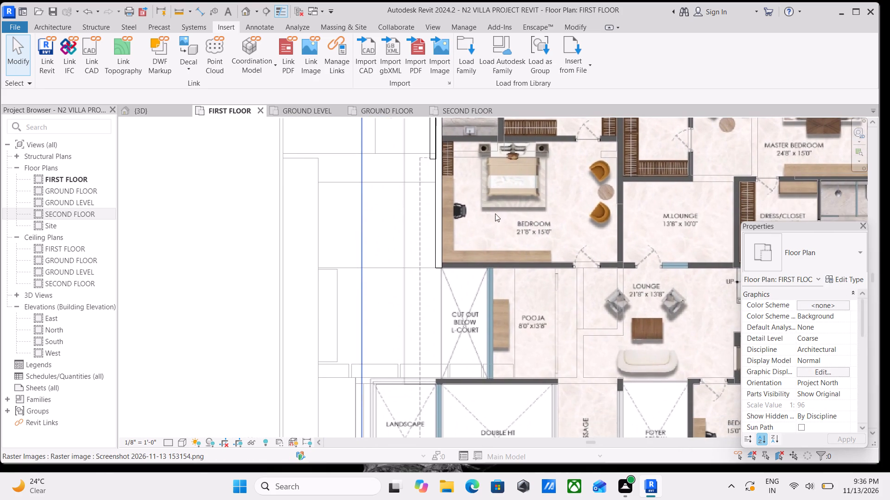
{"action": "scroll", "coordinate": [575, 221], "scroll_direction": "up", "scroll_amount": 2}
{"action": "scroll", "coordinate": [550, 226], "scroll_direction": "down", "scroll_amount": 1}
{"action": "middle_click_drag", "start_coordinate": [554, 231], "coordinate": [647, 298]}
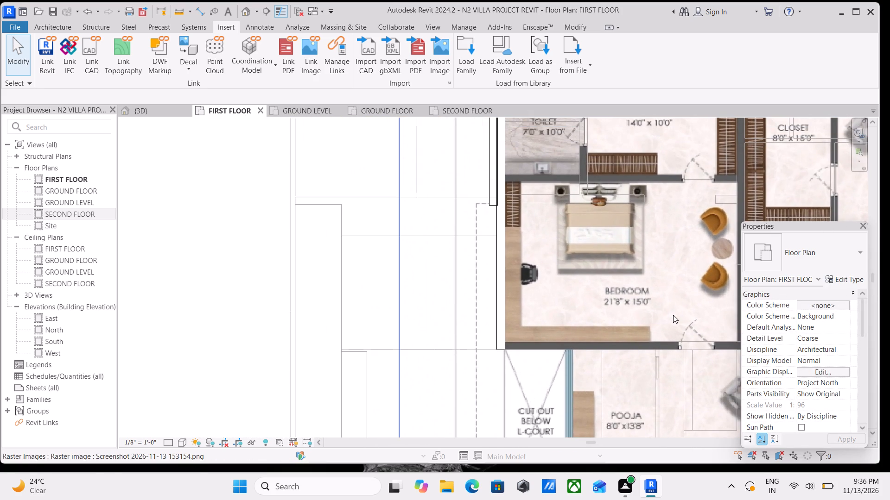
Draw a 9" outer wall about 55'10" long from the 21'8" x 15'0" bedroom's south-west corner east along the staircase's north side.
{"action": "type", "text": "wa"}
{"action": "scroll", "coordinate": [502, 350], "scroll_direction": "up", "scroll_amount": 2}
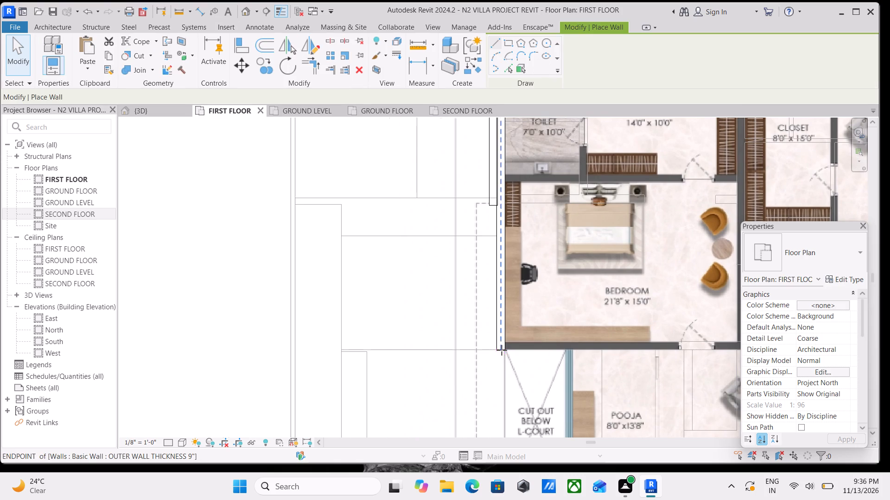
{"action": "scroll", "coordinate": [506, 350], "scroll_direction": "up", "scroll_amount": 4}
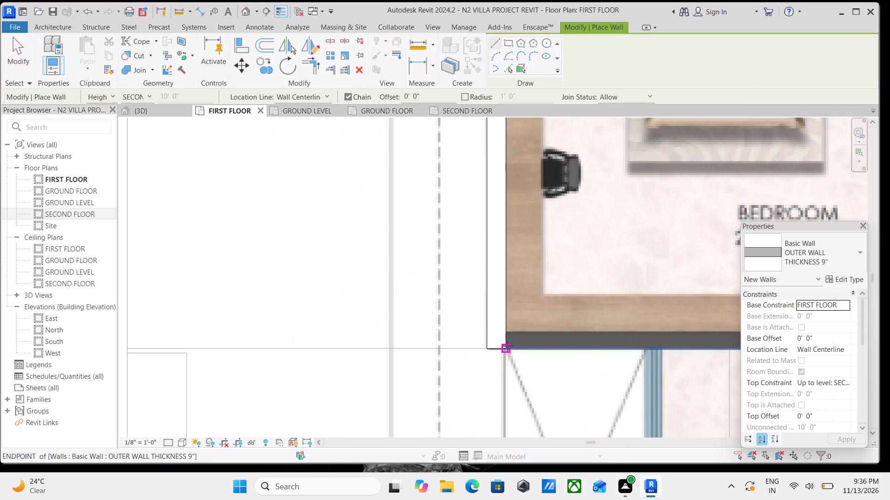
{"action": "left_click", "coordinate": [507, 342]}
{"action": "middle_click_drag", "start_coordinate": [529, 346], "coordinate": [483, 325]}
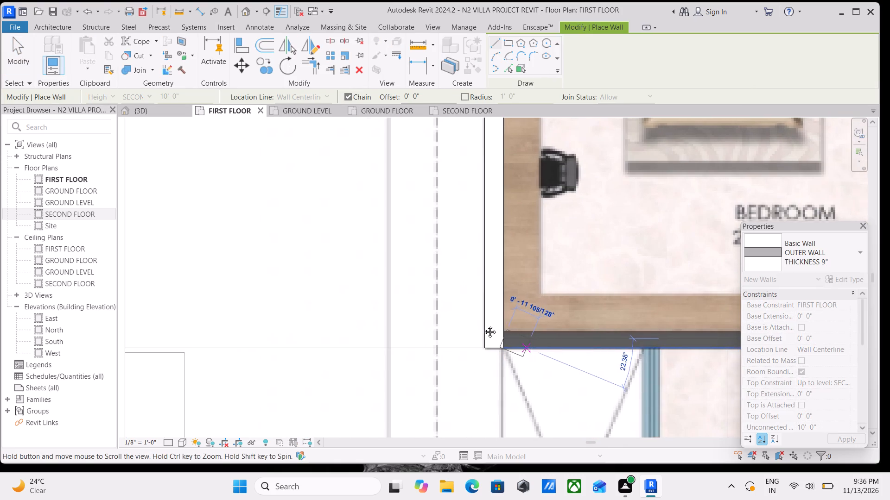
{"action": "middle_click_drag", "start_coordinate": [483, 325], "coordinate": [460, 312]}
{"action": "scroll", "coordinate": [546, 302], "scroll_direction": "down", "scroll_amount": 1}
{"action": "middle_click_drag", "start_coordinate": [546, 302], "coordinate": [426, 278]}
{"action": "scroll", "coordinate": [600, 288], "scroll_direction": "down", "scroll_amount": 1}
{"action": "middle_click_drag", "start_coordinate": [600, 288], "coordinate": [565, 286]}
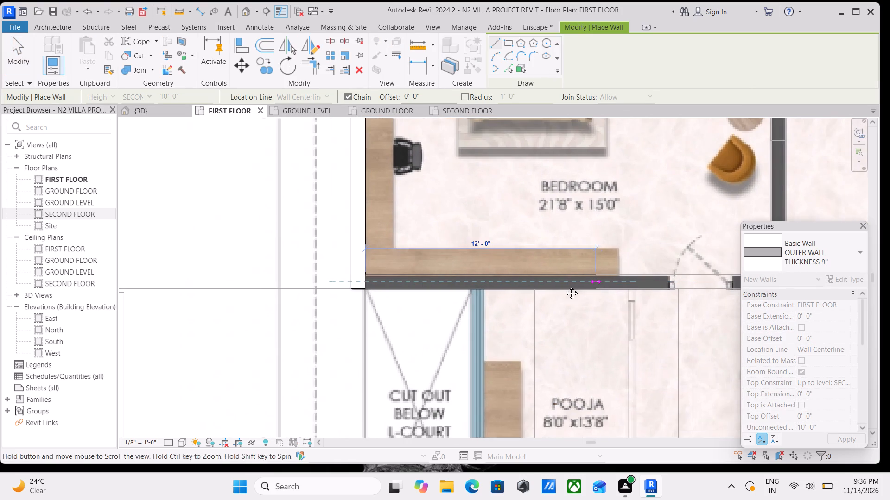
{"action": "middle_click_drag", "start_coordinate": [565, 286], "coordinate": [433, 286]}
{"action": "middle_click_drag", "start_coordinate": [617, 283], "coordinate": [501, 286]}
{"action": "middle_click_drag", "start_coordinate": [666, 293], "coordinate": [511, 292]}
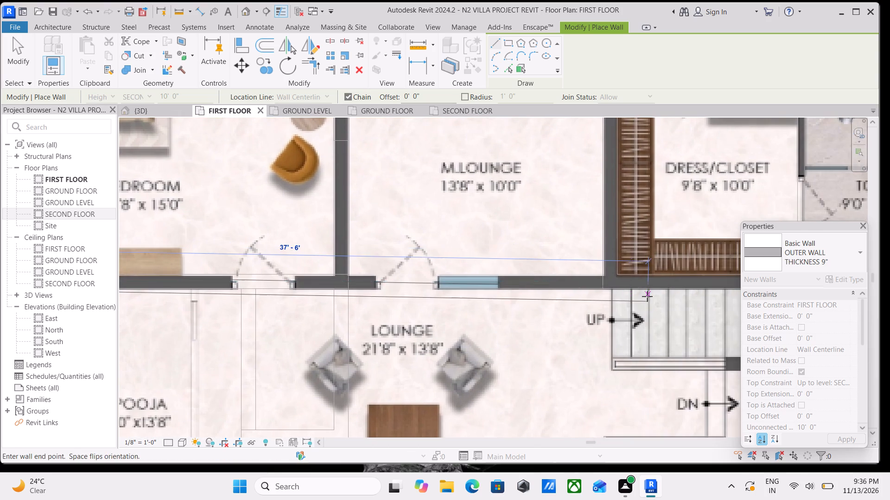
{"action": "scroll", "coordinate": [647, 296], "scroll_direction": "down", "scroll_amount": 1}
{"action": "middle_click_drag", "start_coordinate": [643, 295], "coordinate": [513, 289]}
{"action": "middle_click_drag", "start_coordinate": [694, 289], "coordinate": [547, 289]}
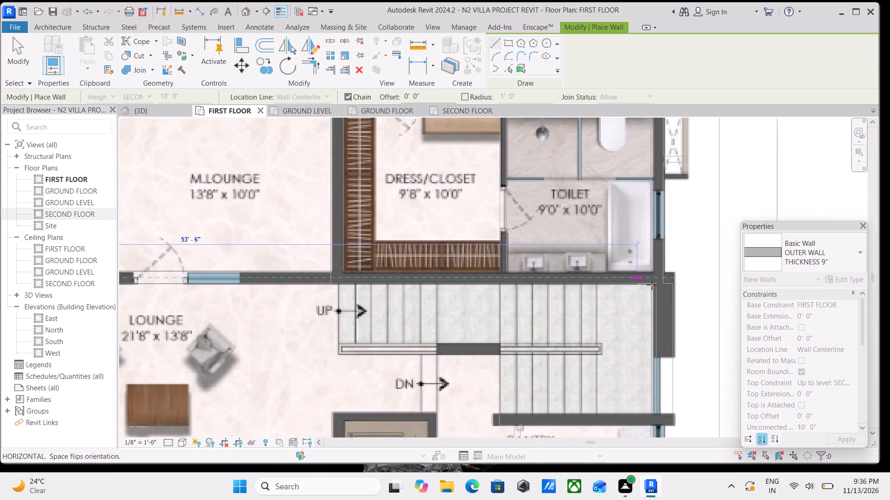
{"action": "left_click", "coordinate": [671, 285]}
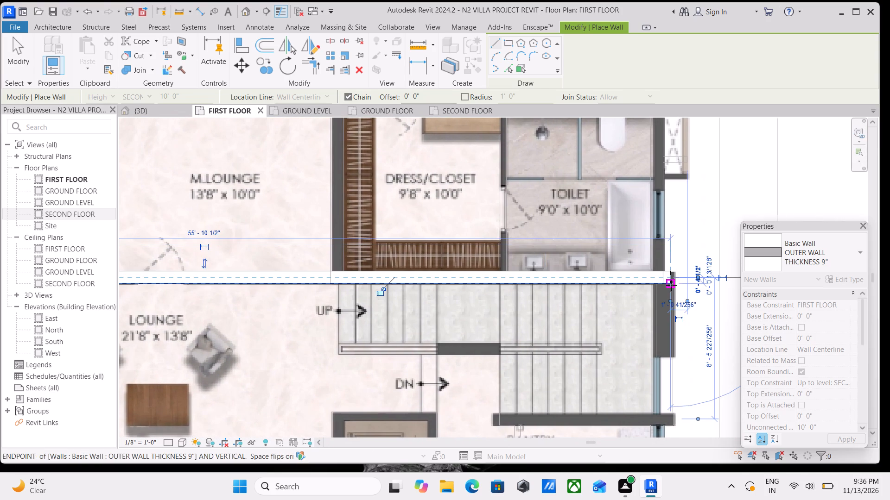
{"action": "key", "text": "Escape"}
Draw a 9" wall about 10'5" long between M.Lounge and Dress/Closet, from the long east-west wall north to the master bedroom corner.
{"action": "scroll", "coordinate": [556, 296], "scroll_direction": "down", "scroll_amount": 4}
{"action": "middle_click_drag", "start_coordinate": [556, 296], "coordinate": [693, 324]}
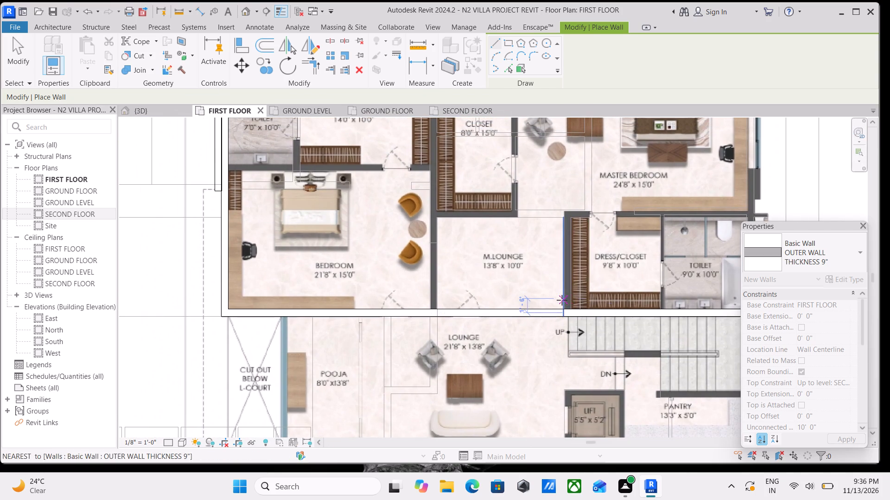
{"action": "scroll", "coordinate": [562, 300], "scroll_direction": "down", "scroll_amount": 2}
{"action": "middle_click_drag", "start_coordinate": [562, 300], "coordinate": [573, 327]}
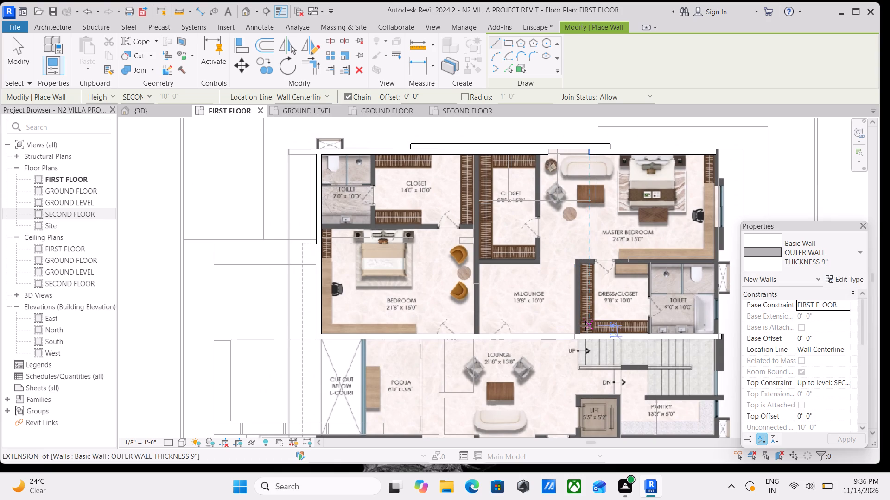
{"action": "scroll", "coordinate": [585, 326], "scroll_direction": "up", "scroll_amount": 10}
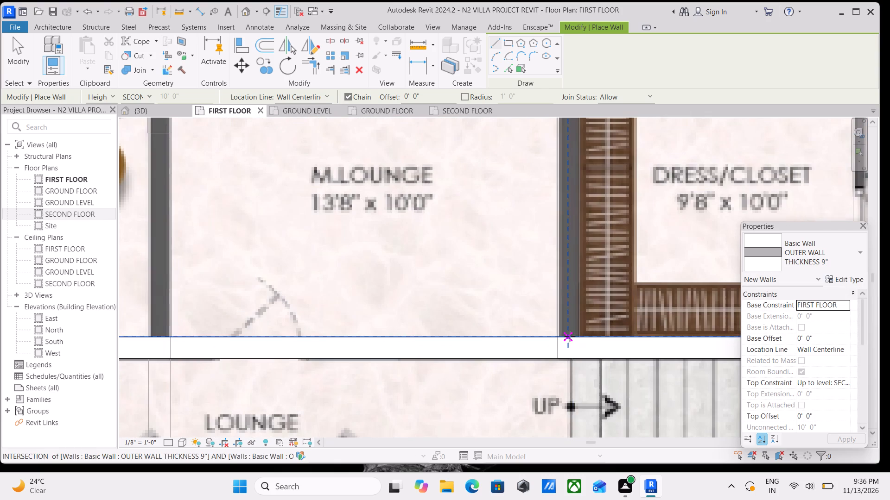
{"action": "left_click", "coordinate": [570, 336]}
{"action": "middle_click_drag", "start_coordinate": [571, 245], "coordinate": [604, 369]}
{"action": "scroll", "coordinate": [604, 369], "scroll_direction": "up", "scroll_amount": 1}
{"action": "scroll", "coordinate": [601, 249], "scroll_direction": "down", "scroll_amount": 3}
{"action": "middle_click_drag", "start_coordinate": [601, 249], "coordinate": [614, 323]}
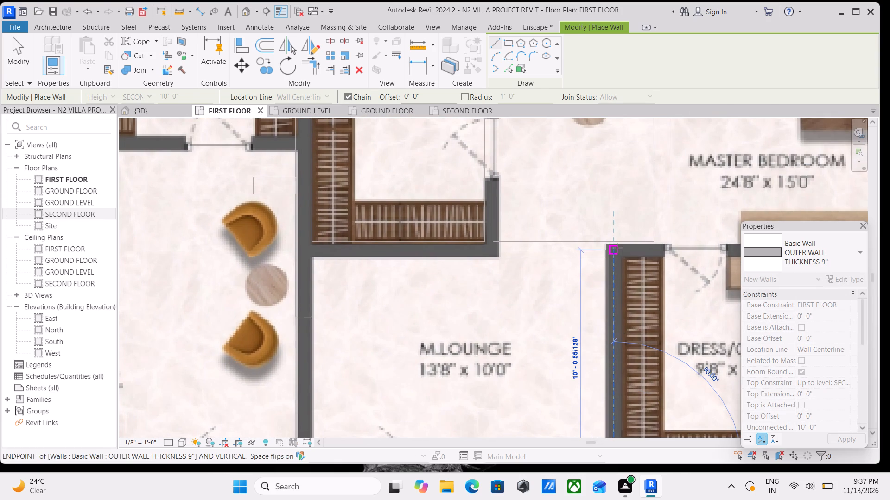
{"action": "scroll", "coordinate": [617, 248], "scroll_direction": "up", "scroll_amount": 2}
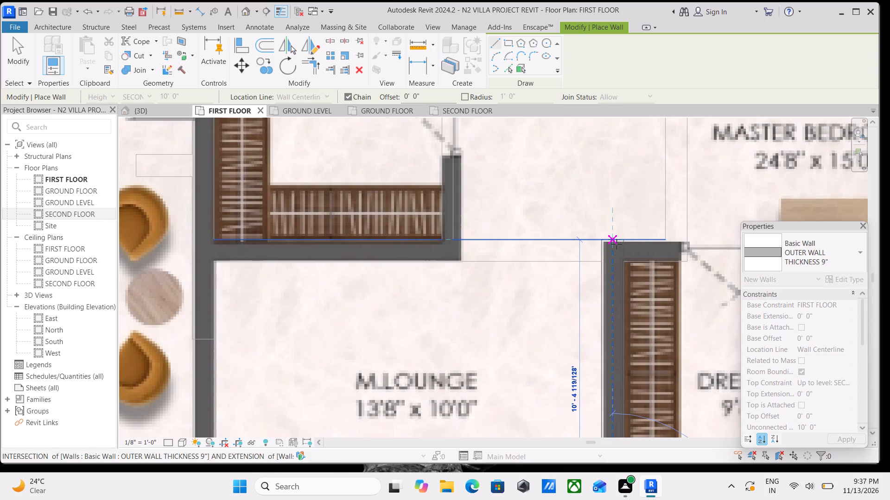
{"action": "left_click", "coordinate": [617, 244]}
{"action": "key", "text": "Escape"}
Draw a 9" wall between the west bedroom and M.Lounge, from the long east-west wall north between the closets to the north wall.
{"action": "scroll", "coordinate": [618, 292], "scroll_direction": "down", "scroll_amount": 8}
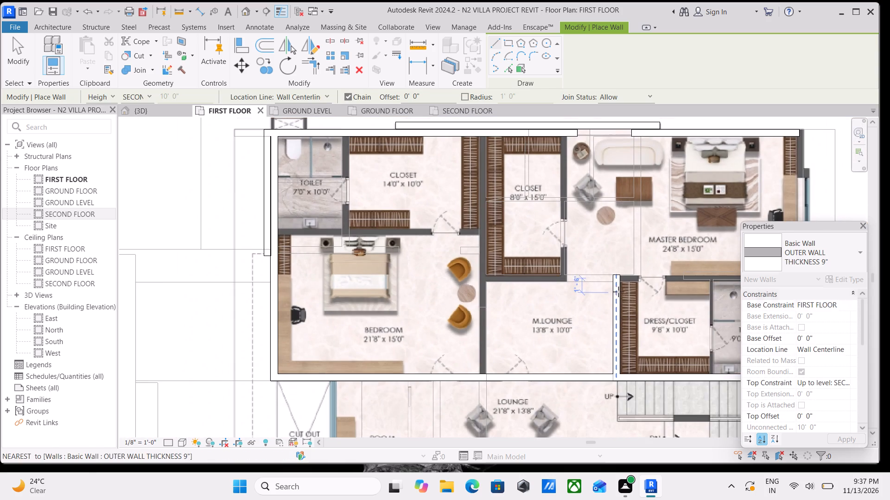
{"action": "middle_click", "coordinate": [618, 292]}
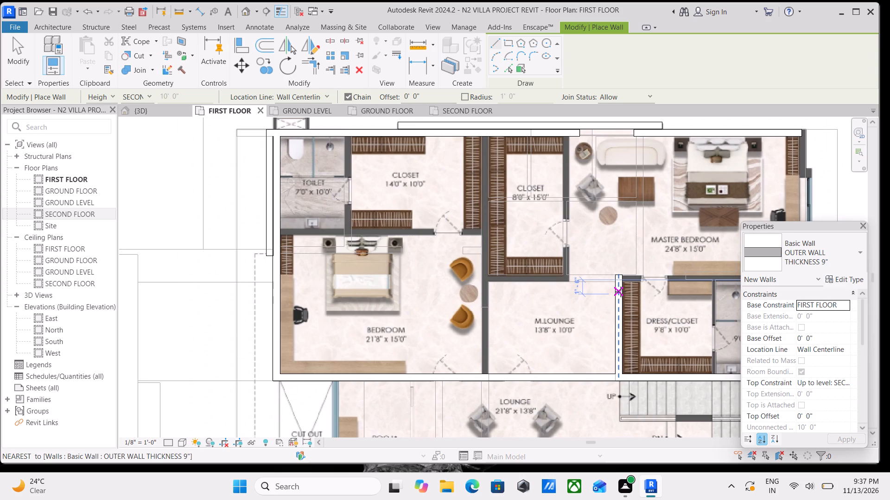
{"action": "scroll", "coordinate": [560, 263], "scroll_direction": "down", "scroll_amount": 1}
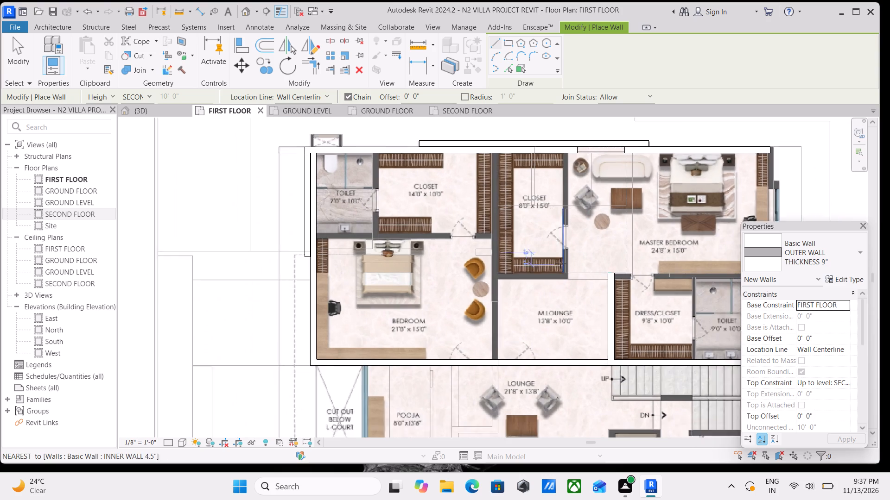
{"action": "scroll", "coordinate": [560, 263], "scroll_direction": "down", "scroll_amount": 1}
{"action": "scroll", "coordinate": [510, 345], "scroll_direction": "up", "scroll_amount": 11}
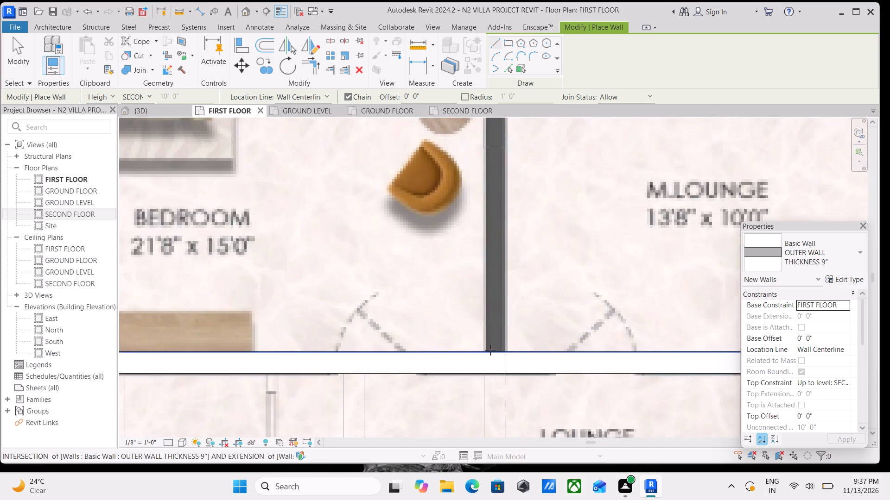
{"action": "left_click", "coordinate": [496, 353]}
{"action": "middle_click_drag", "start_coordinate": [492, 245], "coordinate": [513, 332]}
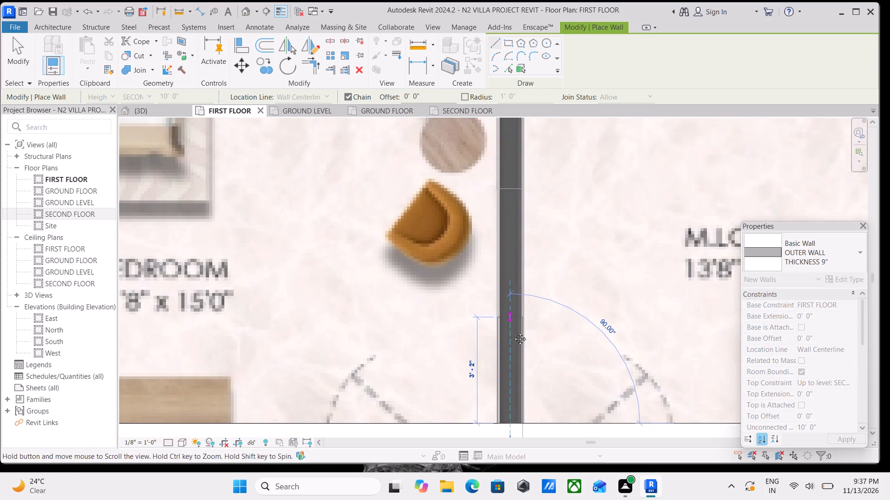
{"action": "middle_click_drag", "start_coordinate": [513, 332], "coordinate": [514, 333]}
{"action": "scroll", "coordinate": [516, 195], "scroll_direction": "down", "scroll_amount": 4}
{"action": "middle_click_drag", "start_coordinate": [518, 200], "coordinate": [580, 407]}
{"action": "scroll", "coordinate": [586, 251], "scroll_direction": "down", "scroll_amount": 2}
{"action": "middle_click_drag", "start_coordinate": [586, 251], "coordinate": [593, 361]}
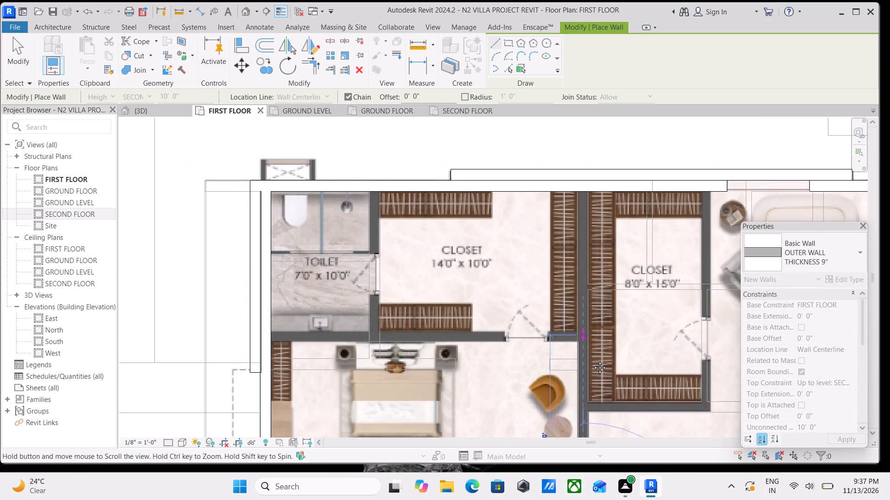
{"action": "middle_click_drag", "start_coordinate": [593, 361], "coordinate": [593, 362]}
{"action": "middle_click_drag", "start_coordinate": [590, 244], "coordinate": [597, 285]}
{"action": "scroll", "coordinate": [590, 268], "scroll_direction": "up", "scroll_amount": 6}
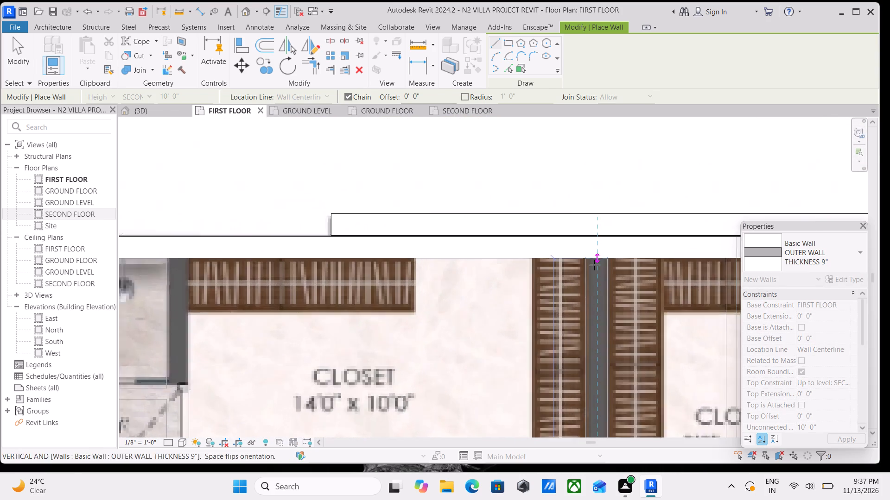
{"action": "left_click", "coordinate": [595, 260]}
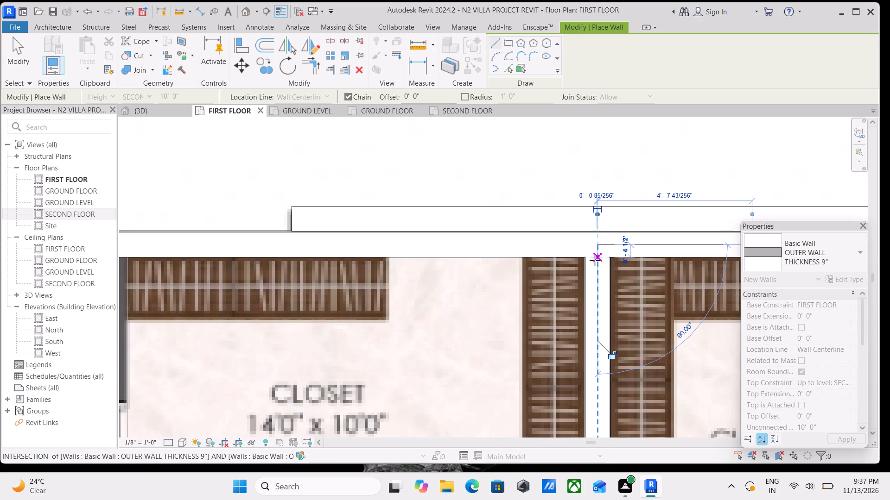
{"action": "scroll", "coordinate": [613, 301], "scroll_direction": "down", "scroll_amount": 3}
{"action": "middle_click_drag", "start_coordinate": [609, 292], "coordinate": [597, 210]}
{"action": "key", "text": "Escape"}
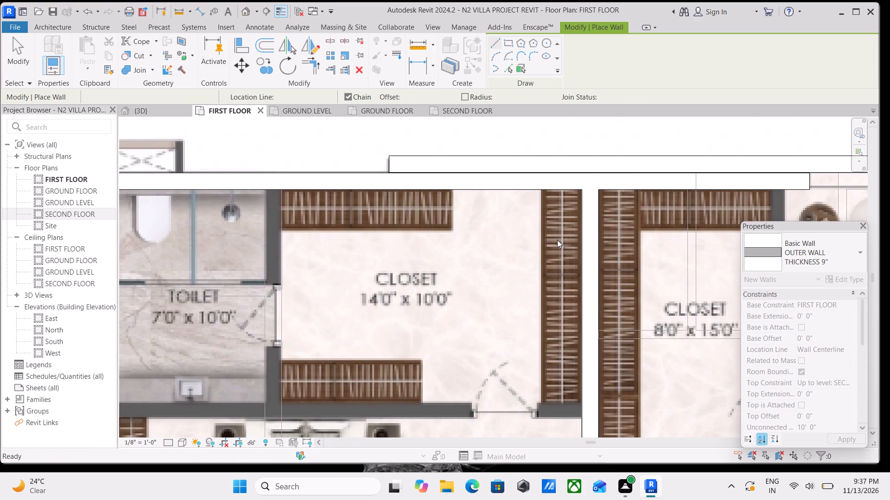
Draw a 9" wall between the 7'0" x 10'0" toilet and the 14'0" x 10'0" closet, from the north wall south to the bedroom.
{"action": "scroll", "coordinate": [502, 253], "scroll_direction": "down", "scroll_amount": 3}
{"action": "middle_click_drag", "start_coordinate": [496, 253], "coordinate": [744, 183]}
{"action": "scroll", "coordinate": [598, 138], "scroll_direction": "up", "scroll_amount": 1}
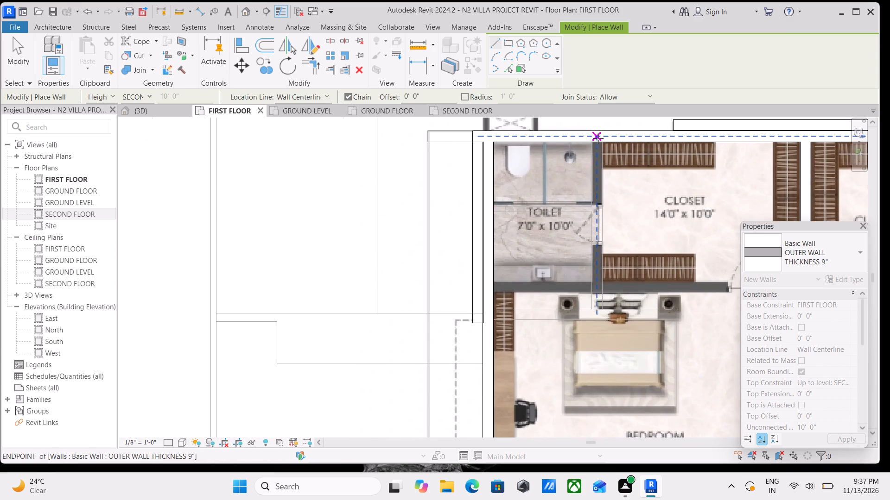
{"action": "scroll", "coordinate": [598, 138], "scroll_direction": "up", "scroll_amount": 4}
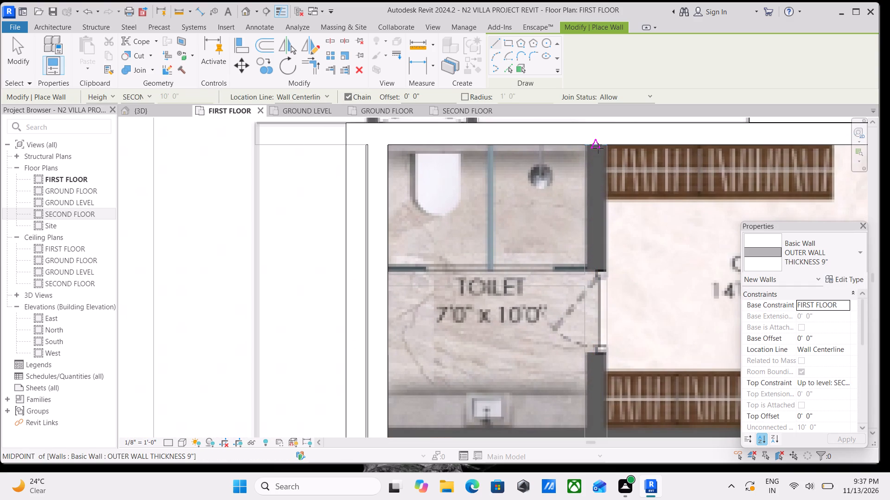
{"action": "left_click", "coordinate": [598, 148]}
{"action": "middle_click_drag", "start_coordinate": [598, 263], "coordinate": [590, 160]}
{"action": "middle_click_drag", "start_coordinate": [588, 279], "coordinate": [583, 229]}
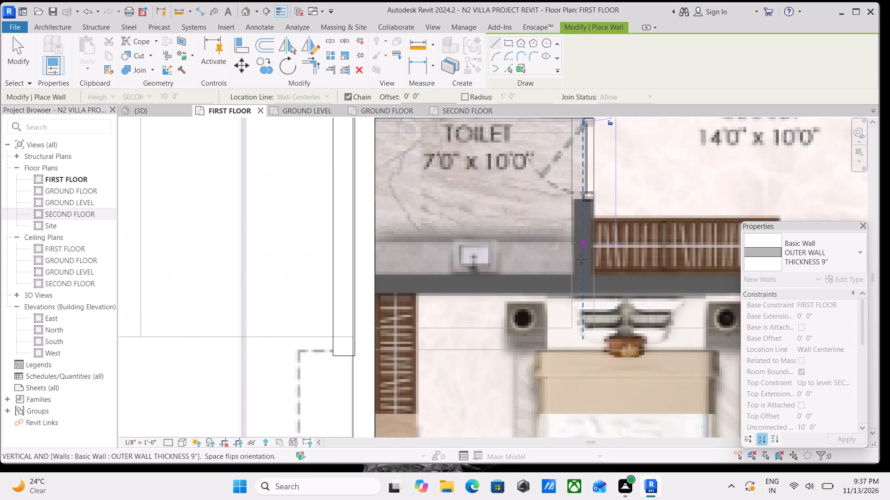
{"action": "left_click", "coordinate": [581, 299]}
{"action": "key", "text": "Escape"}
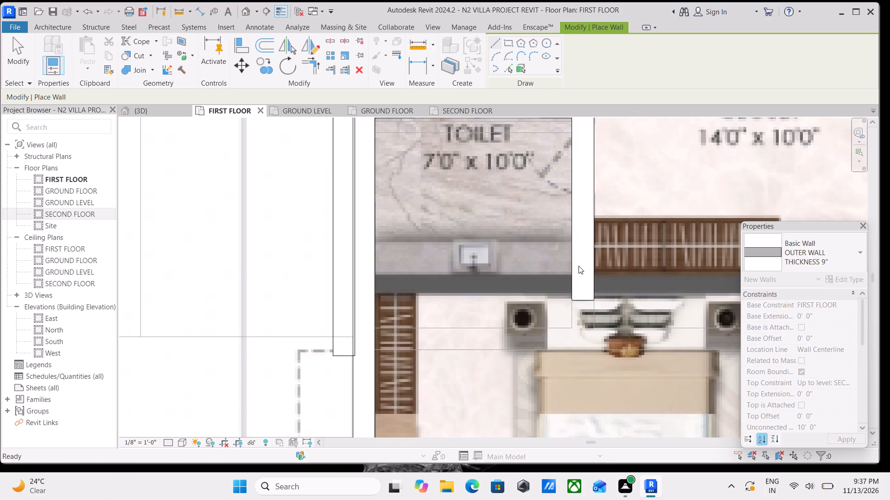
Draw the west bedroom's 9" north wall from the west outer wall east below the toilet and closet to the bedroom's east wall.
{"action": "scroll", "coordinate": [577, 250], "scroll_direction": "down", "scroll_amount": 7}
{"action": "scroll", "coordinate": [701, 258], "scroll_direction": "down", "scroll_amount": 2}
{"action": "middle_click_drag", "start_coordinate": [701, 258], "coordinate": [631, 246]}
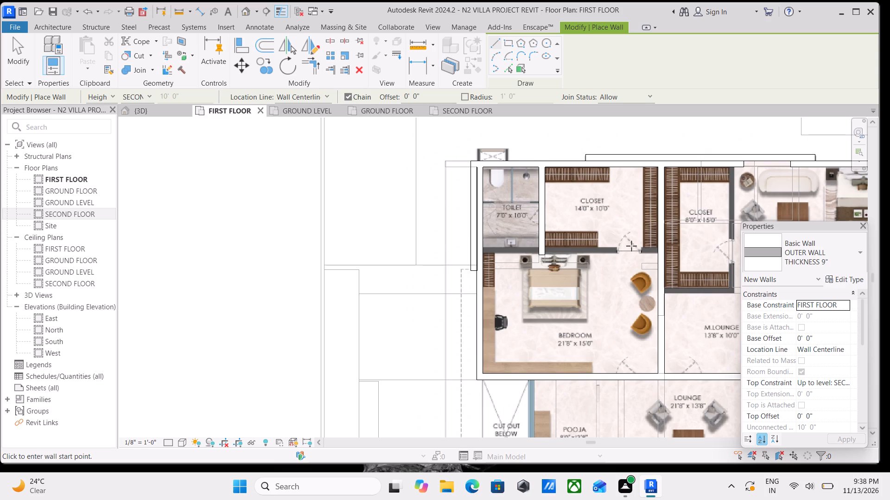
{"action": "scroll", "coordinate": [528, 293], "scroll_direction": "up", "scroll_amount": 1}
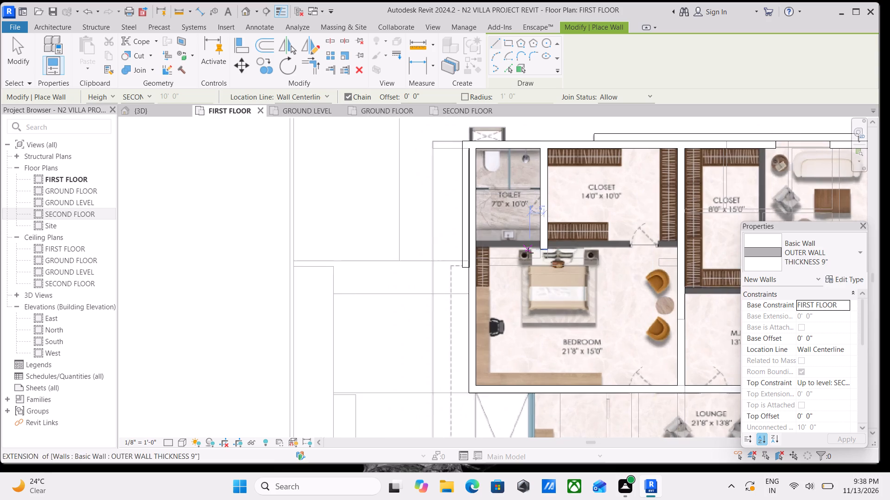
{"action": "scroll", "coordinate": [528, 253], "scroll_direction": "up", "scroll_amount": 4}
{"action": "middle_click_drag", "start_coordinate": [569, 266], "coordinate": [550, 283]}
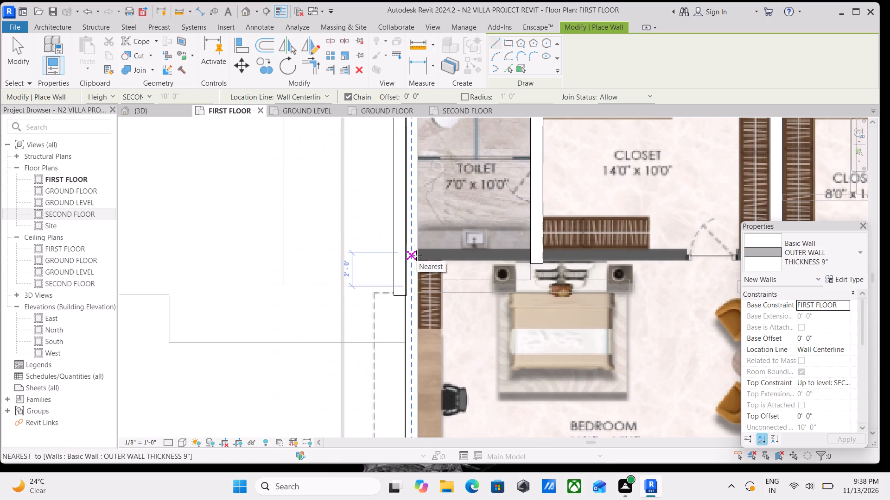
{"action": "scroll", "coordinate": [421, 258], "scroll_direction": "up", "scroll_amount": 1}
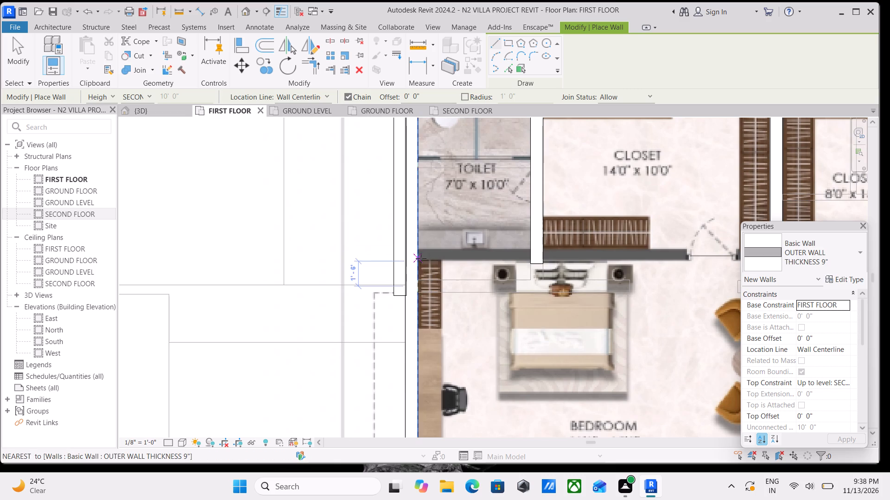
{"action": "scroll", "coordinate": [421, 258], "scroll_direction": "up", "scroll_amount": 6}
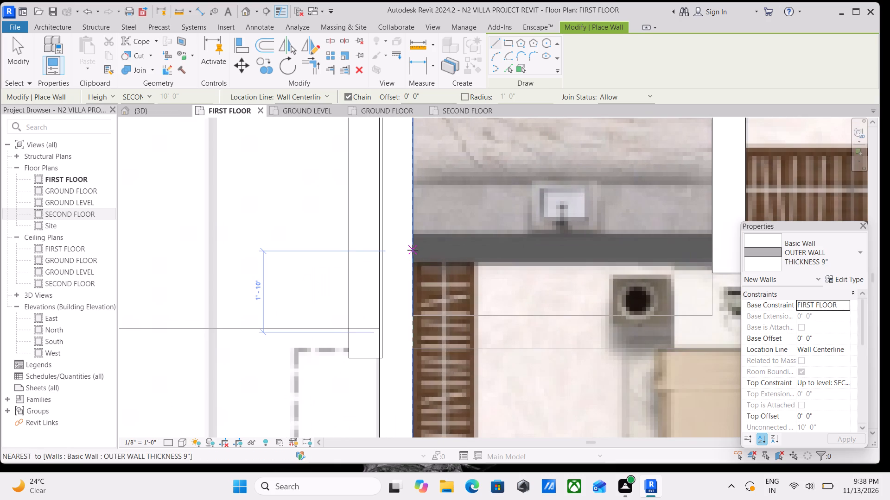
{"action": "left_click", "coordinate": [412, 247]}
{"action": "middle_click_drag", "start_coordinate": [492, 235], "coordinate": [375, 248]}
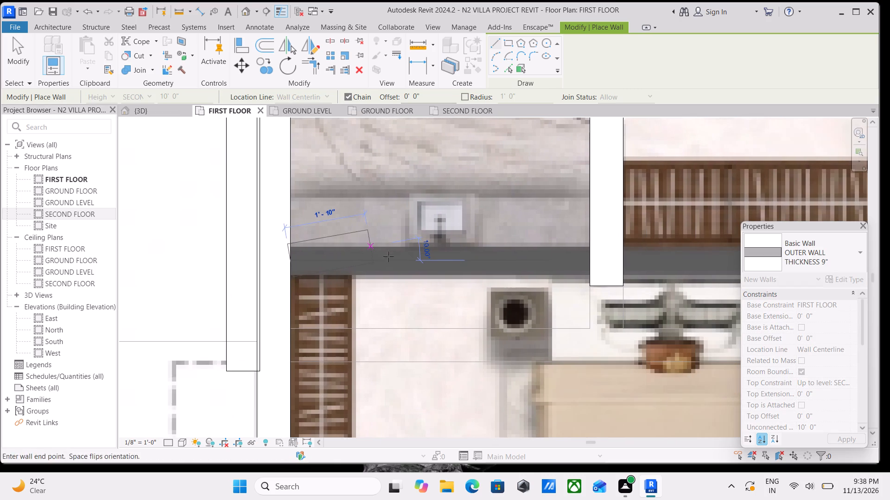
{"action": "scroll", "coordinate": [482, 256], "scroll_direction": "down", "scroll_amount": 2}
{"action": "middle_click_drag", "start_coordinate": [482, 256], "coordinate": [269, 257]}
{"action": "middle_click_drag", "start_coordinate": [435, 255], "coordinate": [276, 243]}
{"action": "scroll", "coordinate": [464, 231], "scroll_direction": "down", "scroll_amount": 1}
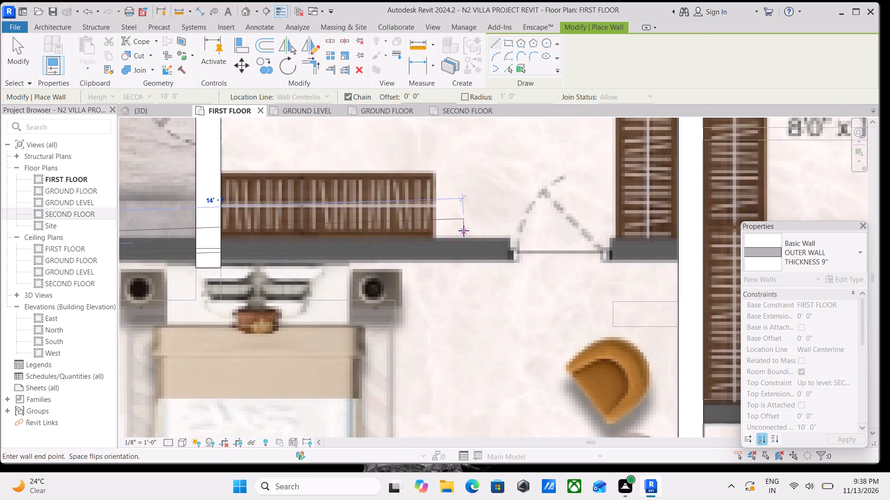
{"action": "scroll", "coordinate": [464, 231], "scroll_direction": "down", "scroll_amount": 1}
{"action": "middle_click", "coordinate": [464, 231]}
{"action": "scroll", "coordinate": [538, 237], "scroll_direction": "down", "scroll_amount": 1}
{"action": "middle_click_drag", "start_coordinate": [538, 237], "coordinate": [509, 228]}
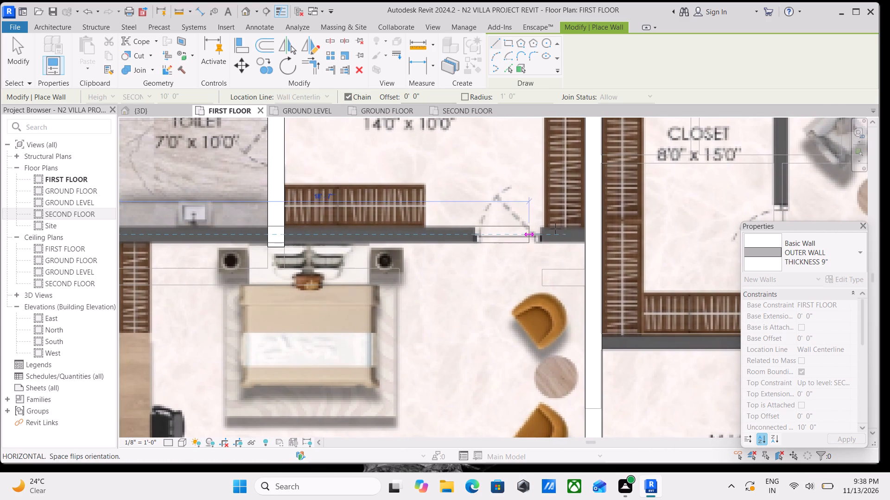
{"action": "left_click", "coordinate": [585, 231]}
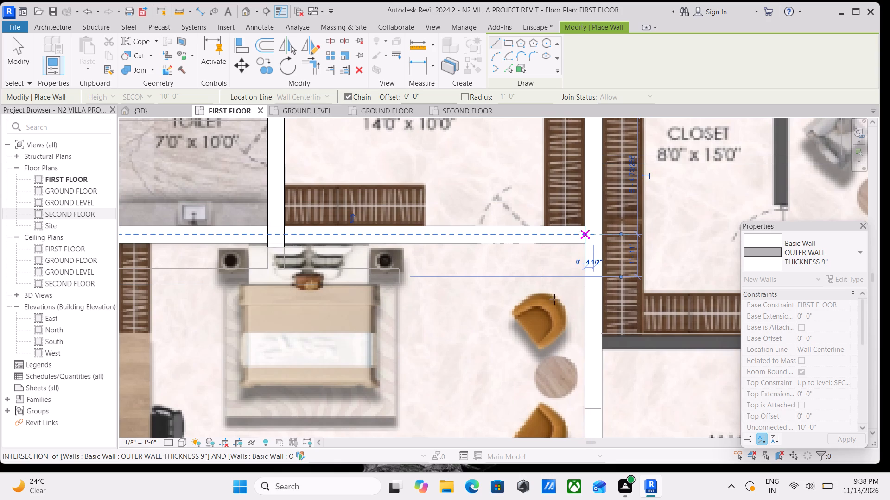
{"action": "scroll", "coordinate": [537, 253], "scroll_direction": "down", "scroll_amount": 3}
{"action": "middle_click_drag", "start_coordinate": [536, 252], "coordinate": [467, 213]}
{"action": "key", "text": "Escape"}
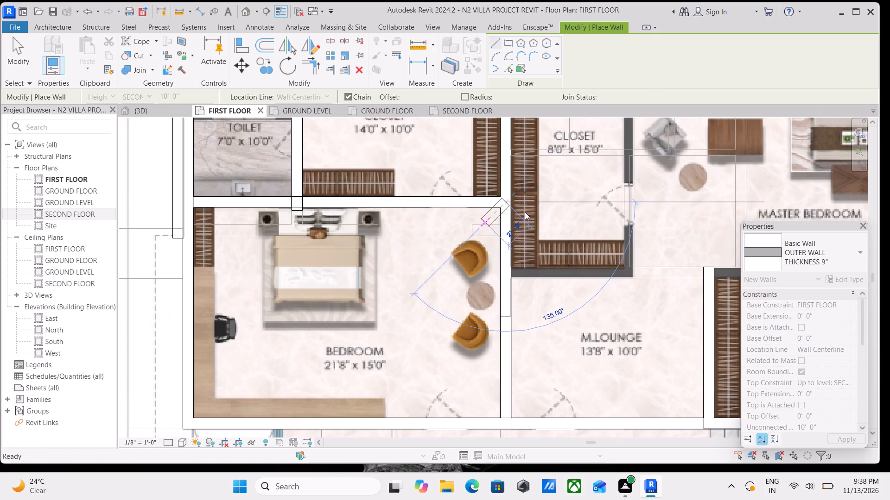
Draw a 9" wall along the south side of the 8'0" x 15'0" closet, from the west bedroom's east wall to the closet's southeast corner.
{"action": "scroll", "coordinate": [537, 219], "scroll_direction": "down", "scroll_amount": 2}
{"action": "scroll", "coordinate": [581, 282], "scroll_direction": "down", "scroll_amount": 3}
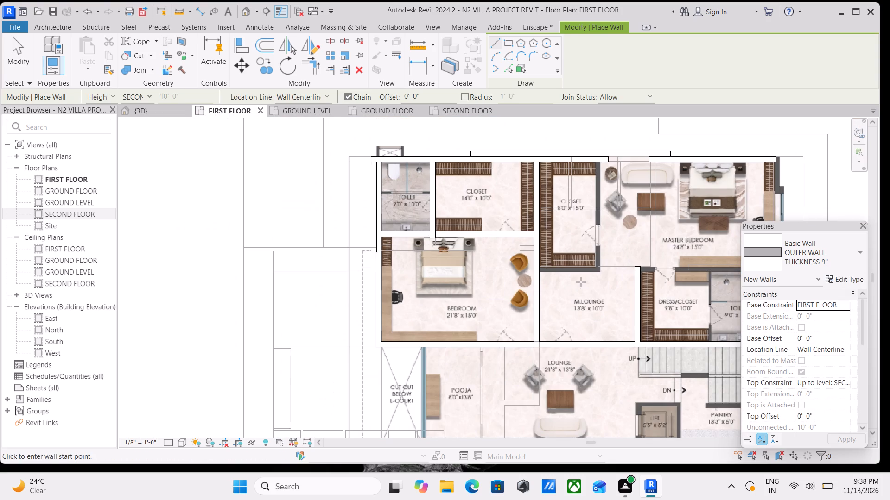
{"action": "scroll", "coordinate": [567, 275], "scroll_direction": "up", "scroll_amount": 6}
{"action": "scroll", "coordinate": [515, 273], "scroll_direction": "up", "scroll_amount": 3}
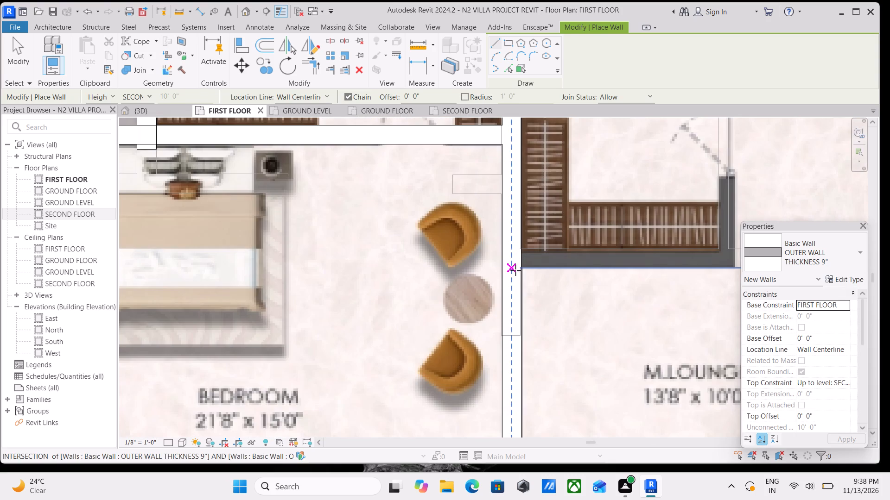
{"action": "left_click", "coordinate": [519, 260]}
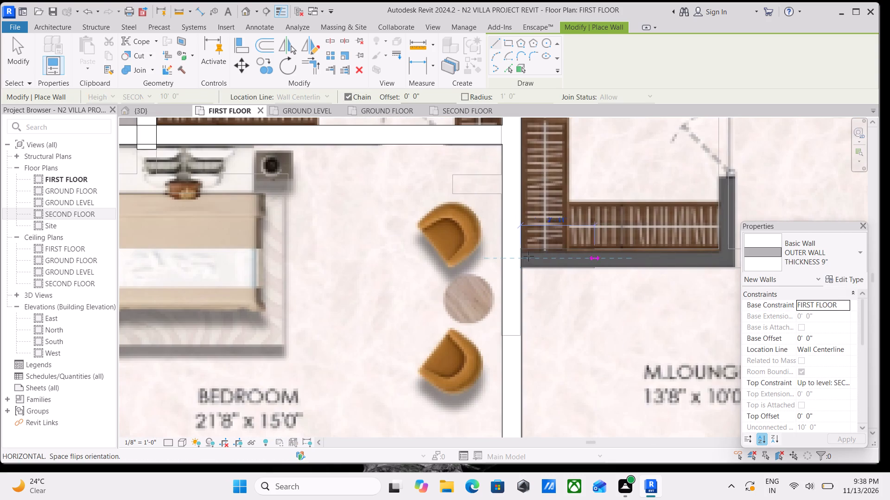
{"action": "middle_click_drag", "start_coordinate": [534, 256], "coordinate": [505, 254]}
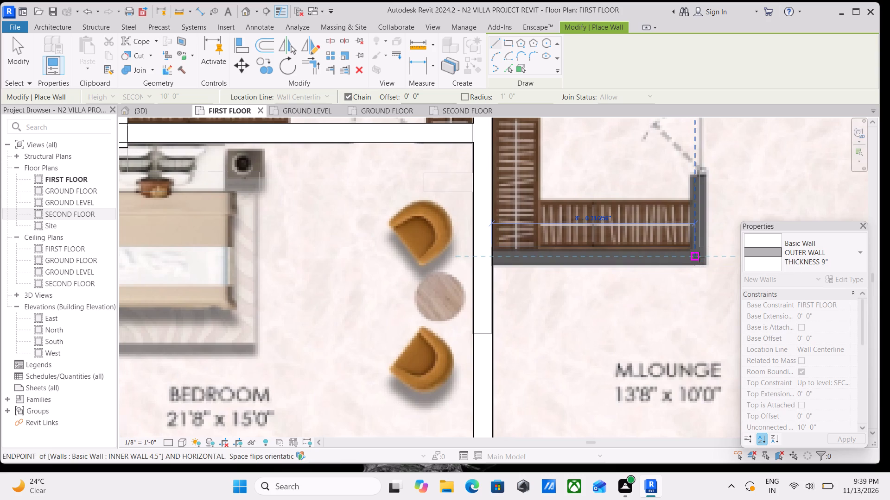
{"action": "left_click", "coordinate": [699, 257]}
{"action": "key", "text": "Escape"}
{"action": "scroll", "coordinate": [700, 258], "scroll_direction": "up", "scroll_amount": 3}
{"action": "key", "text": "Escape"}
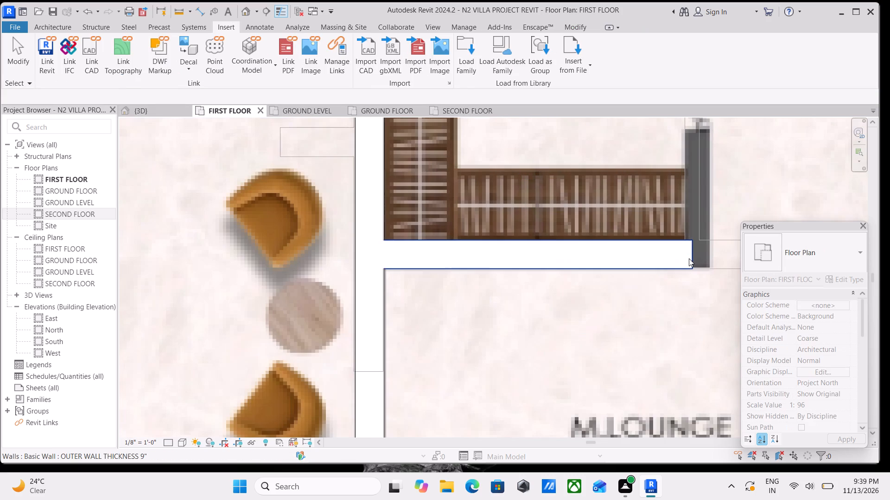
Extend the closet south wall's east end to the outer face of the closet's east wall on the plan image.
{"action": "left_click", "coordinate": [689, 258]}
{"action": "left_click_drag", "start_coordinate": [691, 254], "coordinate": [705, 254]}
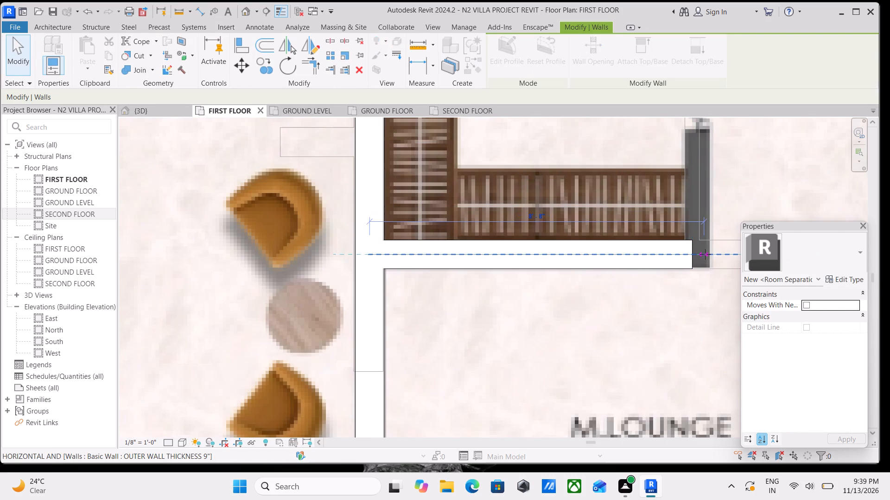
{"action": "left_click_drag", "start_coordinate": [705, 254], "coordinate": [707, 254]}
{"action": "scroll", "coordinate": [707, 254], "scroll_direction": "down", "scroll_amount": 2}
{"action": "middle_click_drag", "start_coordinate": [707, 254], "coordinate": [703, 278]}
{"action": "scroll", "coordinate": [703, 278], "scroll_direction": "up", "scroll_amount": 1}
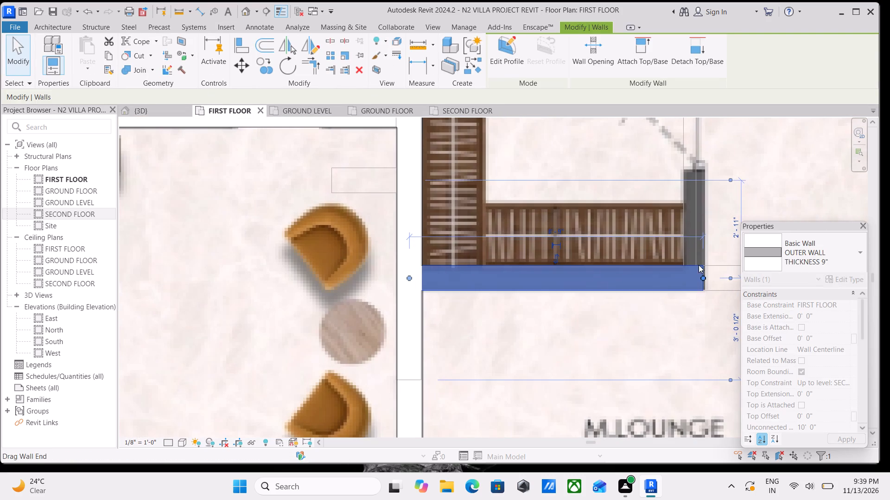
{"action": "key", "text": "Escape"}
Draw a 9" wall about 14'6" long between the 8'0" x 15'0" closet and the master bedroom, from the closet's south wall to the north wall.
{"action": "scroll", "coordinate": [689, 239], "scroll_direction": "down", "scroll_amount": 1}
{"action": "middle_click_drag", "start_coordinate": [689, 239], "coordinate": [688, 244]}
{"action": "type", "text": "wa"}
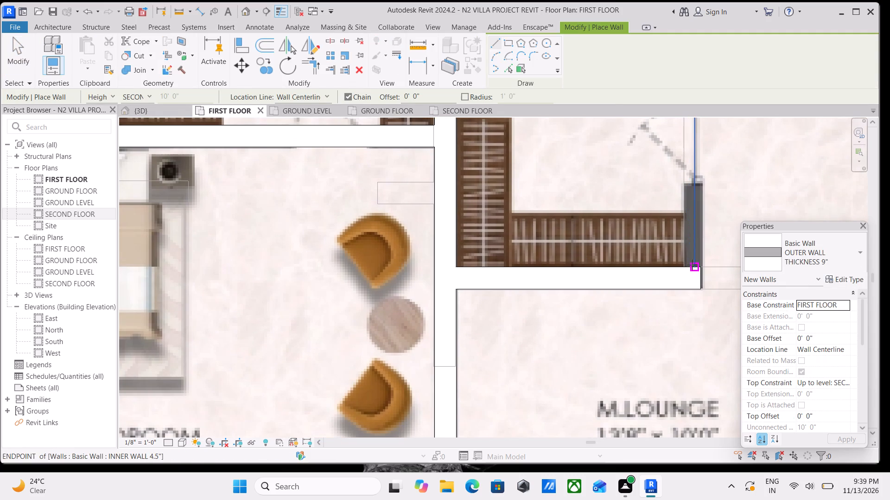
{"action": "left_click", "coordinate": [692, 264]}
{"action": "middle_click_drag", "start_coordinate": [690, 159], "coordinate": [723, 322]}
{"action": "scroll", "coordinate": [720, 234], "scroll_direction": "down", "scroll_amount": 3}
{"action": "middle_click_drag", "start_coordinate": [721, 238], "coordinate": [731, 289]}
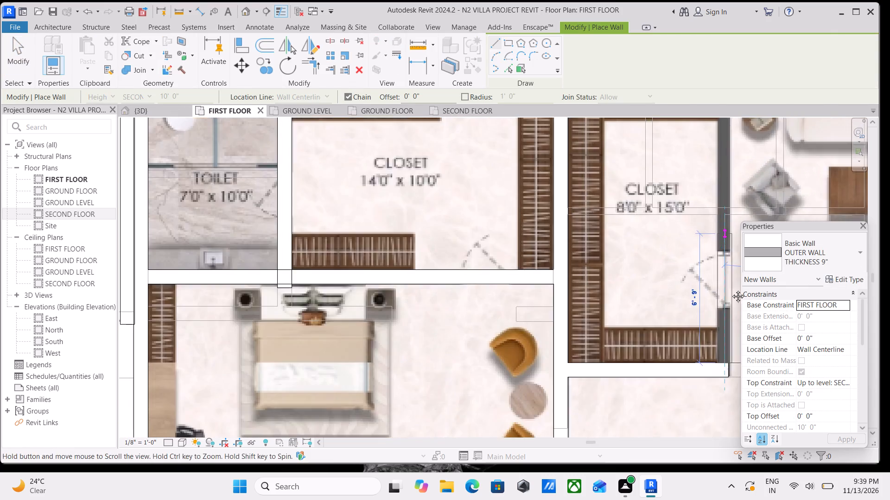
{"action": "middle_click_drag", "start_coordinate": [731, 289], "coordinate": [734, 357]}
{"action": "middle_click_drag", "start_coordinate": [738, 215], "coordinate": [715, 253]}
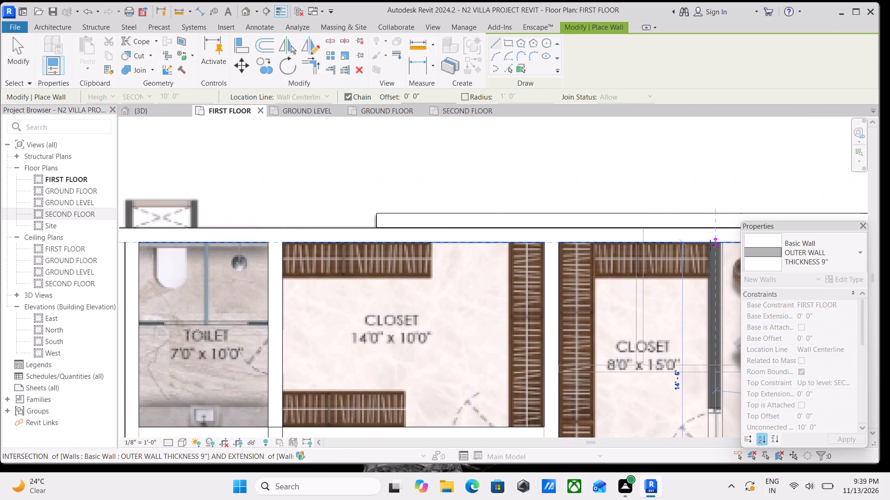
{"action": "left_click", "coordinate": [711, 240]}
{"action": "key", "text": "Escape"}
Examine the stair, lounge, double-height, sit-out and south bedroom areas of the plan image for walls still to trace.
{"action": "scroll", "coordinate": [711, 240], "scroll_direction": "down", "scroll_amount": 7}
{"action": "middle_click_drag", "start_coordinate": [702, 275], "coordinate": [604, 226]}
{"action": "middle_click_drag", "start_coordinate": [636, 293], "coordinate": [496, 223]}
{"action": "scroll", "coordinate": [567, 299], "scroll_direction": "up", "scroll_amount": 2}
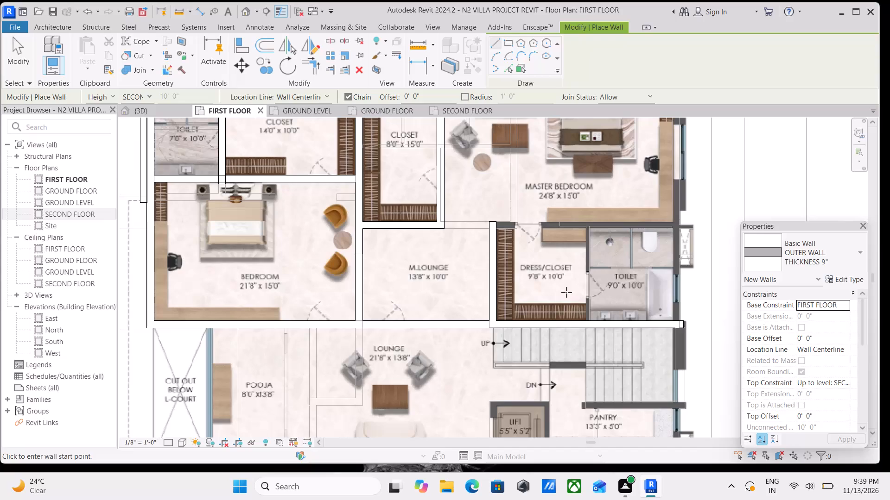
{"action": "scroll", "coordinate": [561, 303], "scroll_direction": "down", "scroll_amount": 4}
{"action": "middle_click_drag", "start_coordinate": [553, 289], "coordinate": [529, 255]}
{"action": "scroll", "coordinate": [596, 315], "scroll_direction": "up", "scroll_amount": 2}
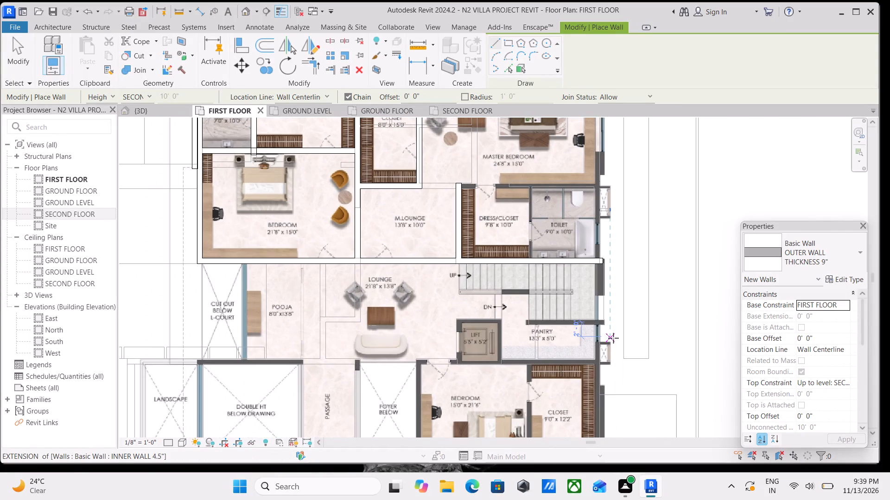
{"action": "scroll", "coordinate": [632, 379], "scroll_direction": "up", "scroll_amount": 6}
{"action": "scroll", "coordinate": [561, 310], "scroll_direction": "down", "scroll_amount": 6}
{"action": "middle_click_drag", "start_coordinate": [553, 293], "coordinate": [572, 270]}
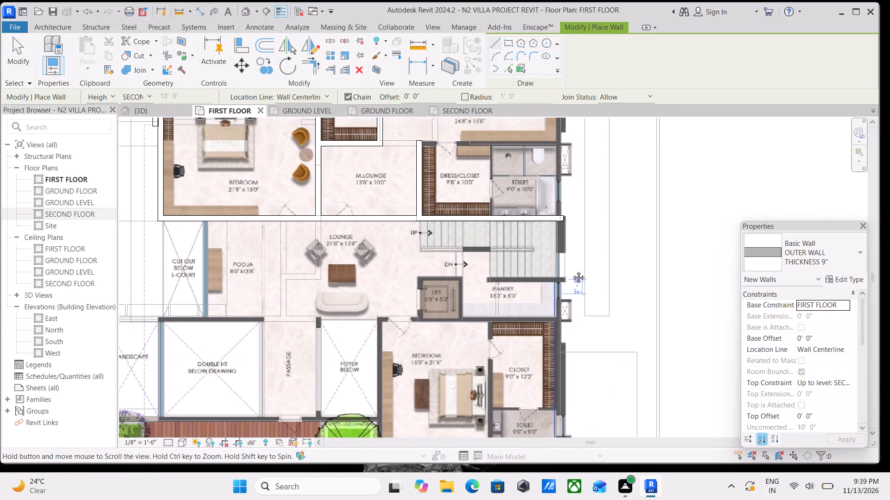
{"action": "middle_click_drag", "start_coordinate": [572, 270], "coordinate": [577, 257]}
{"action": "scroll", "coordinate": [322, 299], "scroll_direction": "up", "scroll_amount": 3}
{"action": "scroll", "coordinate": [378, 310], "scroll_direction": "down", "scroll_amount": 1}
{"action": "middle_click_drag", "start_coordinate": [379, 310], "coordinate": [455, 215]}
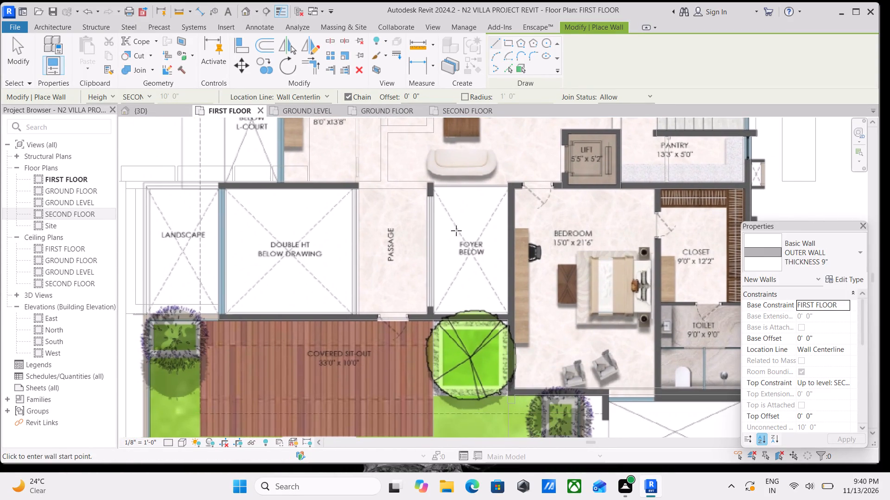
{"action": "middle_click_drag", "start_coordinate": [427, 322], "coordinate": [566, 300]}
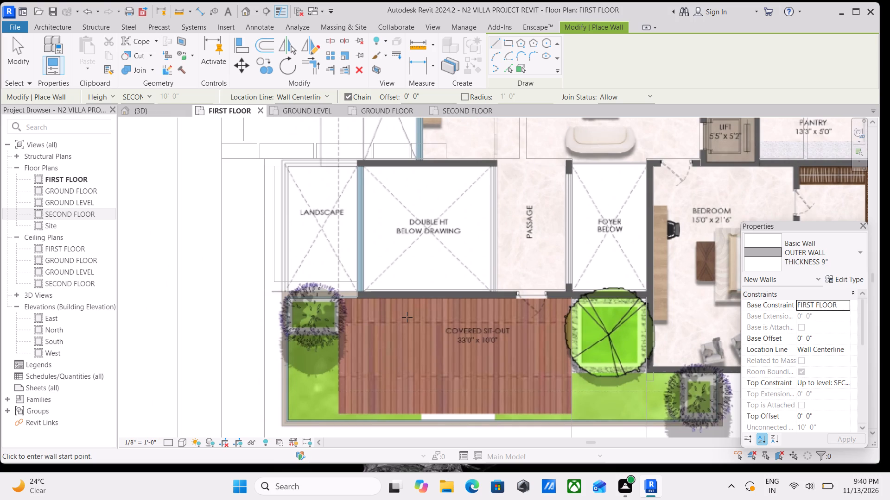
{"action": "scroll", "coordinate": [376, 304], "scroll_direction": "up", "scroll_amount": 4}
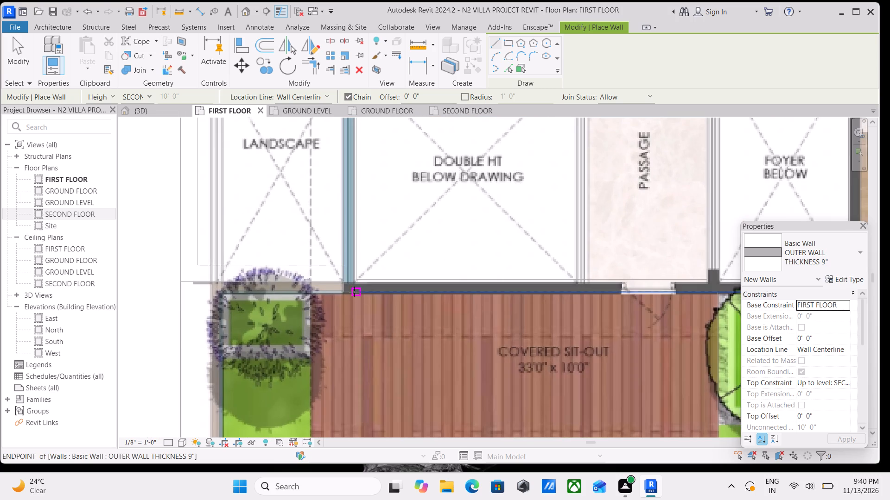
{"action": "scroll", "coordinate": [350, 290], "scroll_direction": "up", "scroll_amount": 3}
{"action": "scroll", "coordinate": [346, 288], "scroll_direction": "down", "scroll_amount": 10}
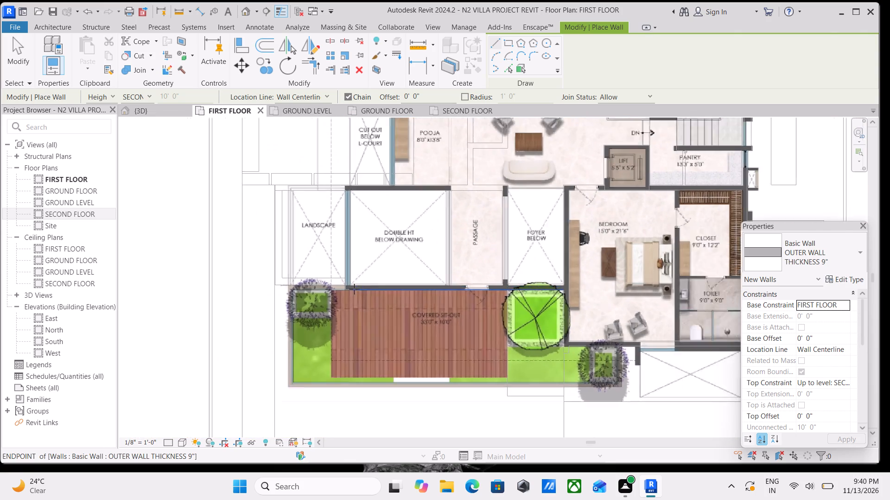
{"action": "scroll", "coordinate": [354, 289], "scroll_direction": "down", "scroll_amount": 1}
{"action": "middle_click_drag", "start_coordinate": [354, 289], "coordinate": [347, 289]}
{"action": "scroll", "coordinate": [459, 299], "scroll_direction": "up", "scroll_amount": 3}
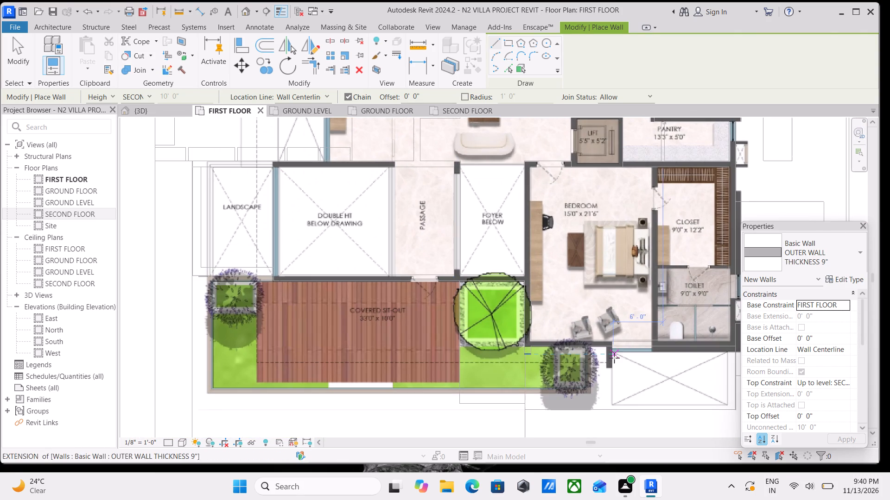
Draw the 9" east outer wall about 35'7" long, from the 9'0" x 9'0" toilet's southeast corner north to the long east-west wall.
{"action": "middle_click_drag", "start_coordinate": [711, 347], "coordinate": [524, 335]}
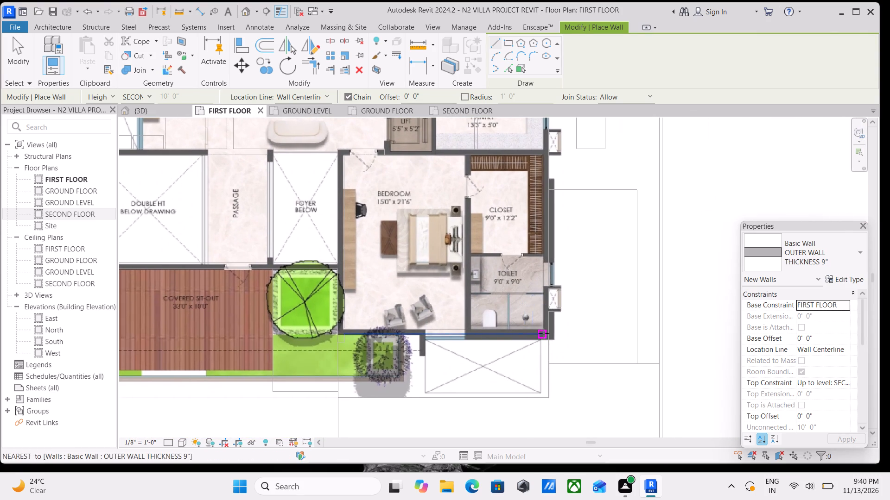
{"action": "scroll", "coordinate": [554, 333], "scroll_direction": "up", "scroll_amount": 2}
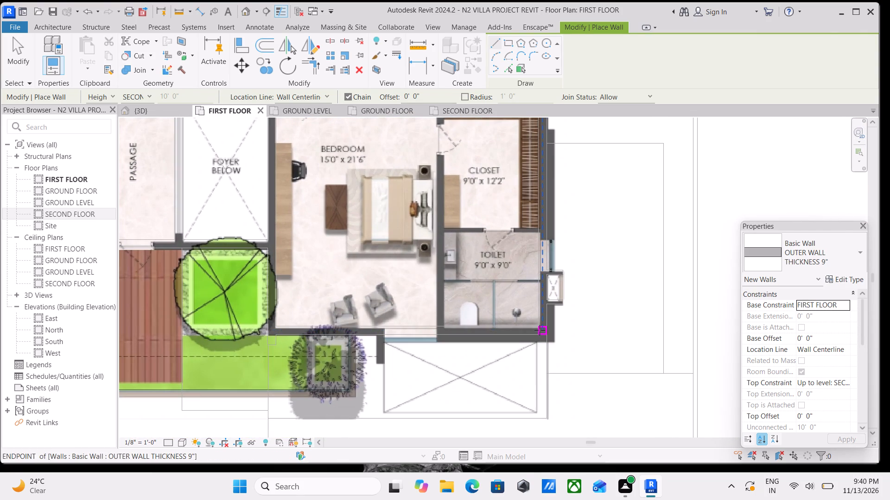
{"action": "left_click", "coordinate": [542, 333]}
{"action": "middle_click_drag", "start_coordinate": [539, 224], "coordinate": [554, 302]}
{"action": "middle_click_drag", "start_coordinate": [553, 207], "coordinate": [574, 302]}
{"action": "scroll", "coordinate": [578, 182], "scroll_direction": "down", "scroll_amount": 1}
{"action": "middle_click_drag", "start_coordinate": [578, 182], "coordinate": [580, 201]}
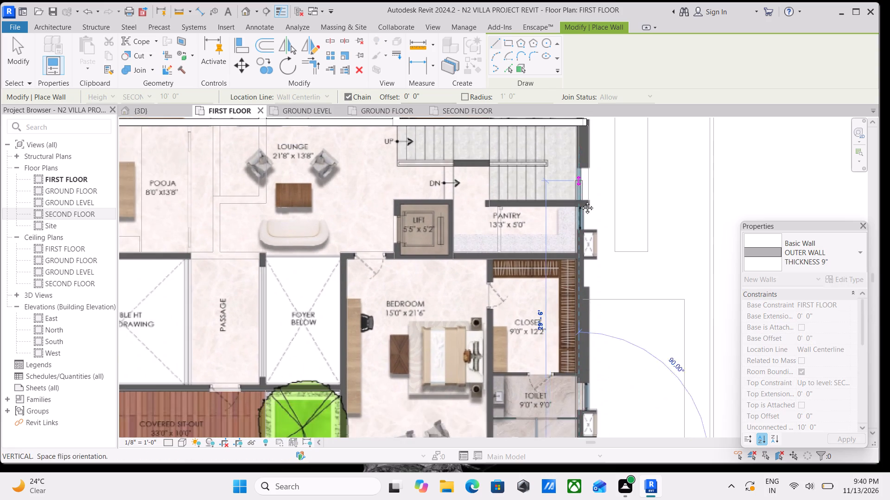
{"action": "middle_click_drag", "start_coordinate": [580, 201], "coordinate": [598, 281]}
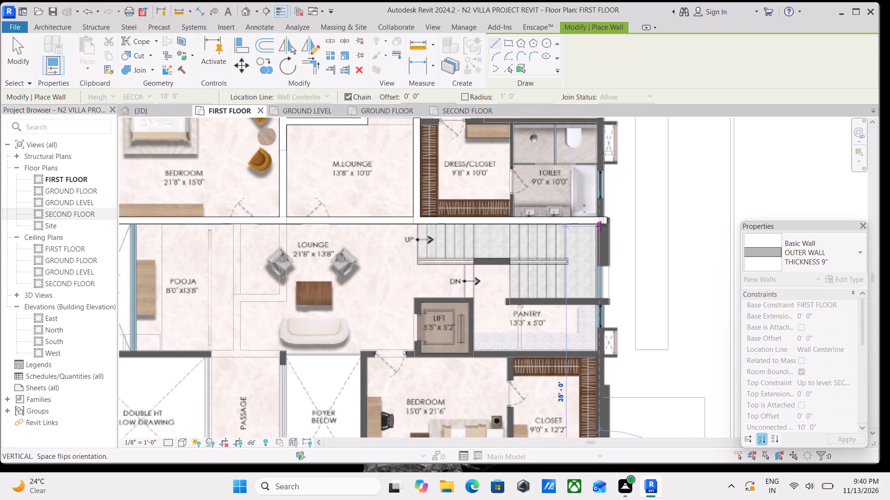
{"action": "left_click", "coordinate": [601, 224]}
{"action": "scroll", "coordinate": [601, 224], "scroll_direction": "down", "scroll_amount": 2}
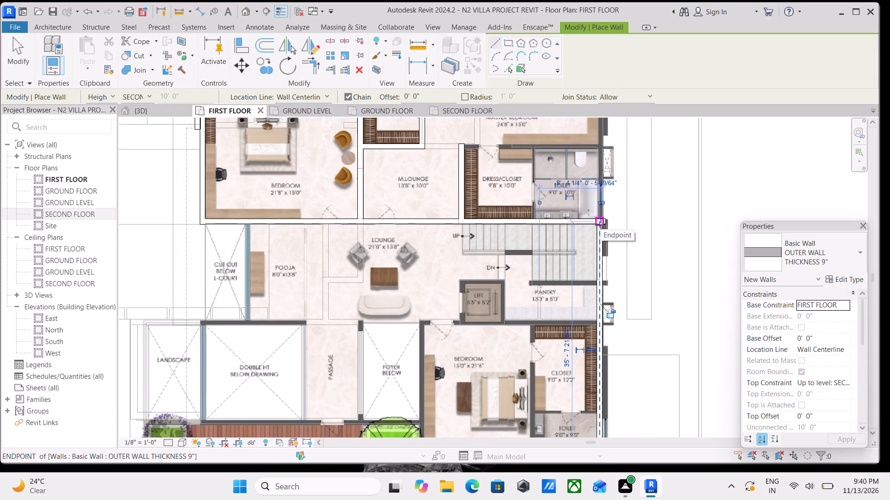
{"action": "key", "text": "Escape"}
Draw a 14'9" long 9" wall along the north side of Double Ht Below Drawing, from the landscape edge east to the passage.
{"action": "middle_click_drag", "start_coordinate": [338, 301], "coordinate": [486, 274]}
{"action": "scroll", "coordinate": [324, 307], "scroll_direction": "up", "scroll_amount": 1}
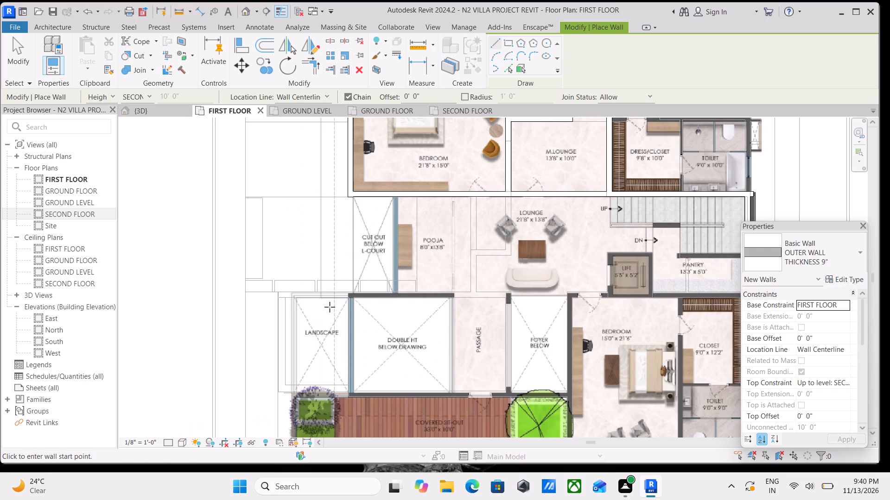
{"action": "scroll", "coordinate": [330, 307], "scroll_direction": "up", "scroll_amount": 7}
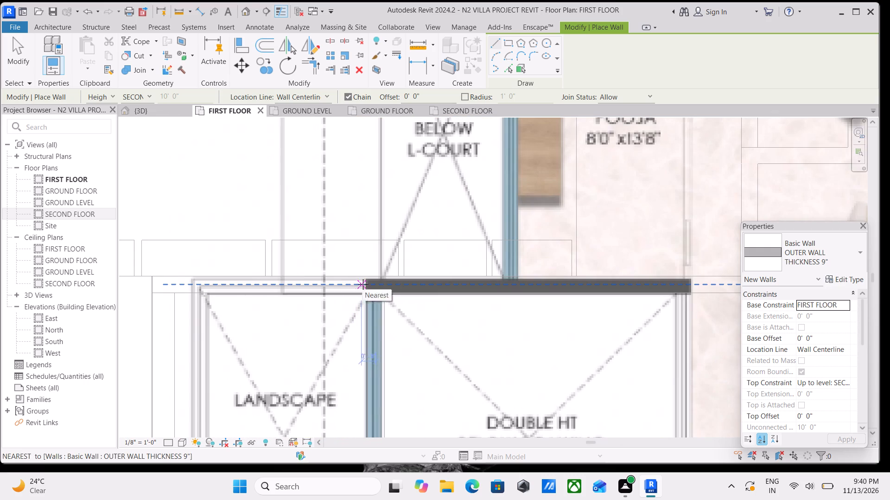
{"action": "left_click", "coordinate": [365, 286]}
{"action": "middle_click_drag", "start_coordinate": [435, 288], "coordinate": [391, 283]}
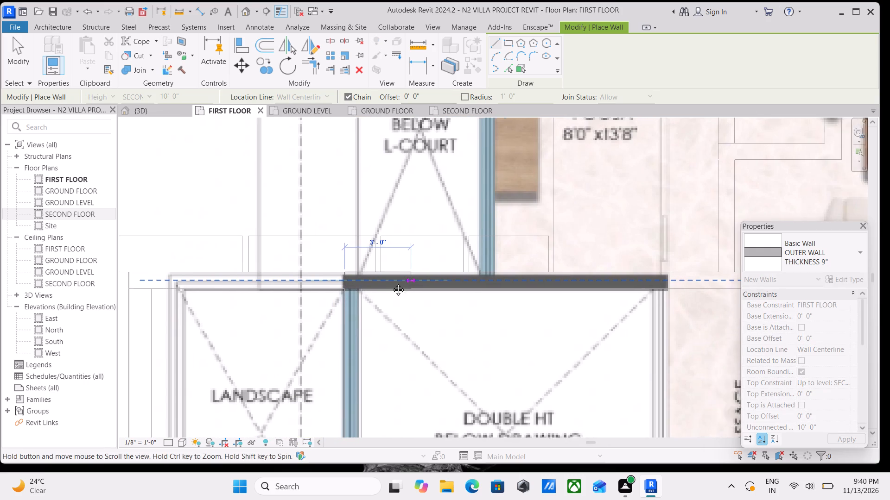
{"action": "middle_click_drag", "start_coordinate": [391, 283], "coordinate": [366, 280]}
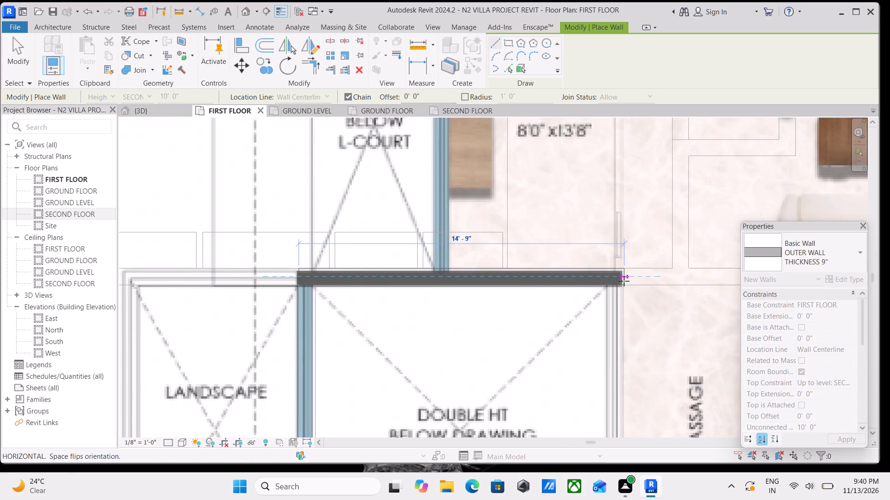
{"action": "left_click", "coordinate": [624, 281]}
{"action": "key", "text": "Escape"}
{"action": "key", "text": "Escape"}
{"action": "scroll", "coordinate": [528, 300], "scroll_direction": "up", "scroll_amount": 2}
{"action": "key", "text": "Escape"}
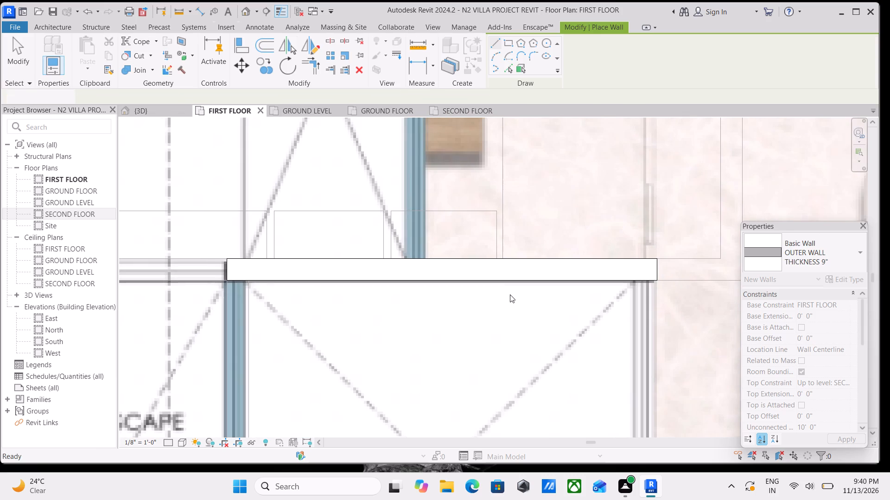
Align the wall north of Double Ht Below Drawing with the plan image by nudging it slightly south and stretching its west end.
{"action": "left_click", "coordinate": [497, 280]}
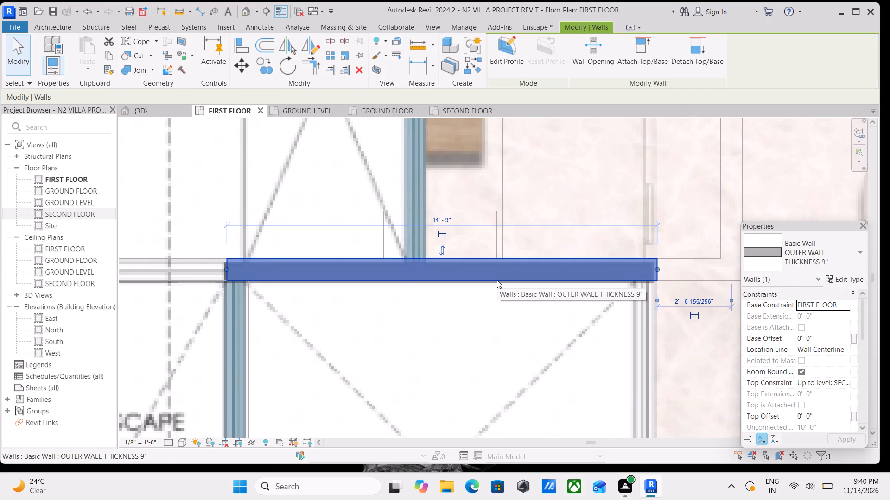
{"action": "key", "text": "Down"}
{"action": "scroll", "coordinate": [214, 261], "scroll_direction": "up", "scroll_amount": 1}
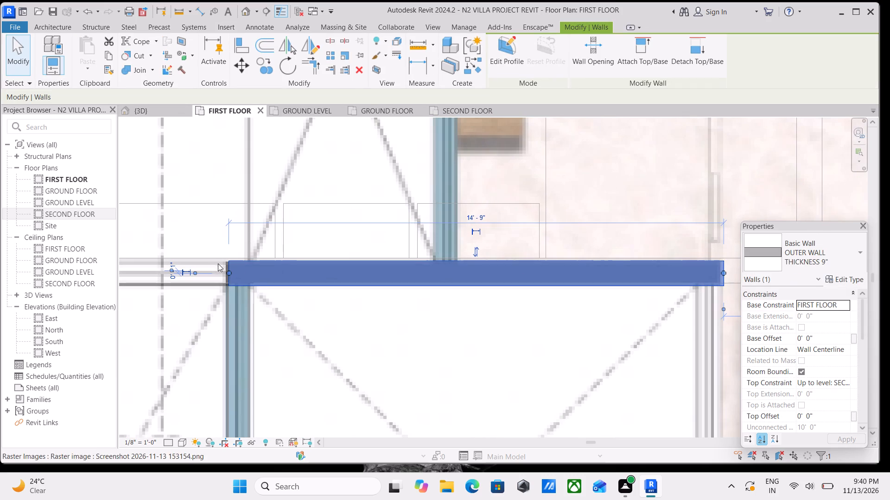
{"action": "left_click_drag", "start_coordinate": [229, 270], "coordinate": [222, 270]}
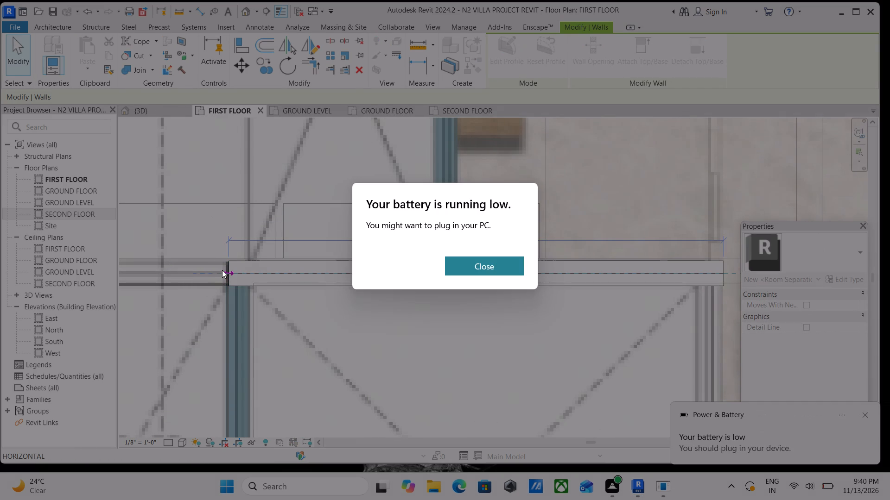
{"action": "key", "text": "Escape"}
{"action": "left_click", "coordinate": [375, 174]}
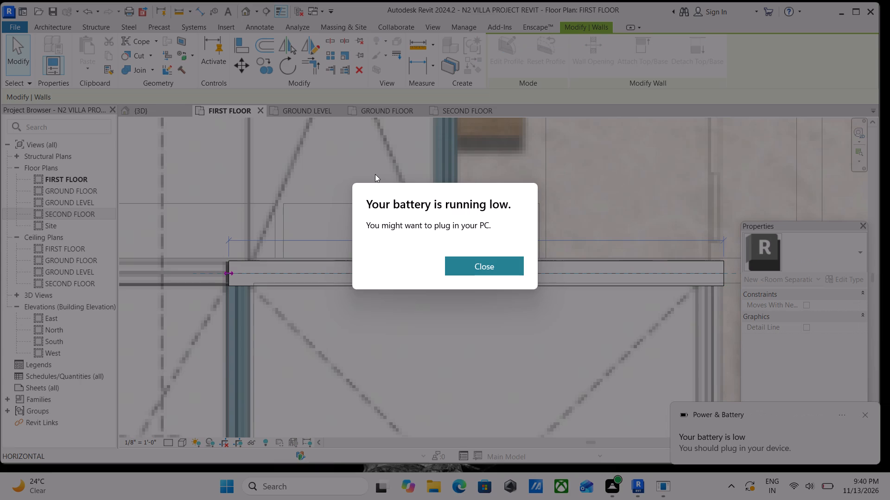
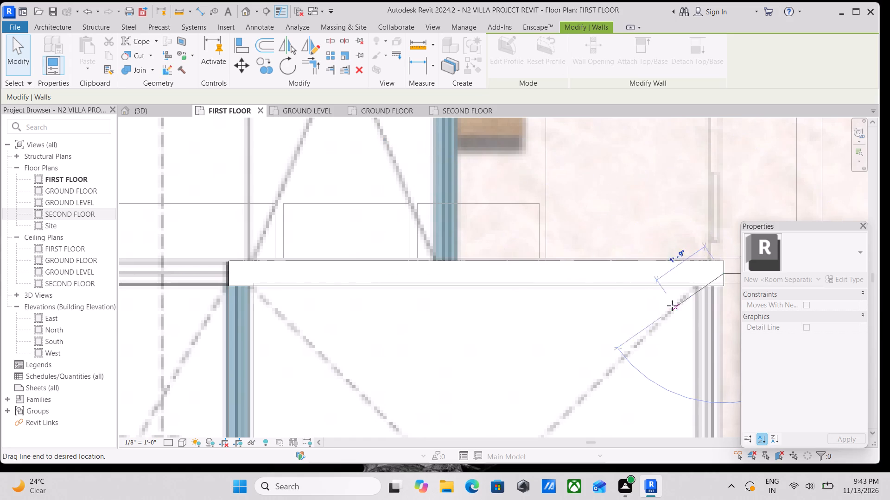
Examine the pooja, lounge and L-court cut-out area of the plan image for walls still to trace.
{"action": "scroll", "coordinate": [672, 306], "scroll_direction": "down", "scroll_amount": 9}
{"action": "key", "text": "Escape"}
{"action": "scroll", "coordinate": [675, 298], "scroll_direction": "down", "scroll_amount": 4}
{"action": "scroll", "coordinate": [558, 298], "scroll_direction": "down", "scroll_amount": 8}
{"action": "middle_click_drag", "start_coordinate": [571, 289], "coordinate": [558, 321]}
{"action": "scroll", "coordinate": [541, 312], "scroll_direction": "up", "scroll_amount": 1}
{"action": "scroll", "coordinate": [559, 254], "scroll_direction": "down", "scroll_amount": 4}
{"action": "middle_click_drag", "start_coordinate": [559, 254], "coordinate": [451, 277]}
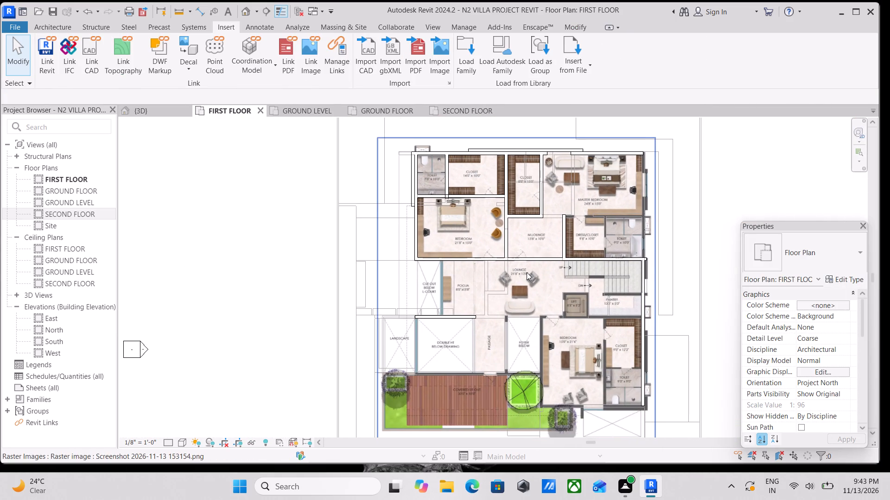
{"action": "middle_click", "coordinate": [527, 272]}
{"action": "scroll", "coordinate": [528, 272], "scroll_direction": "up", "scroll_amount": 7}
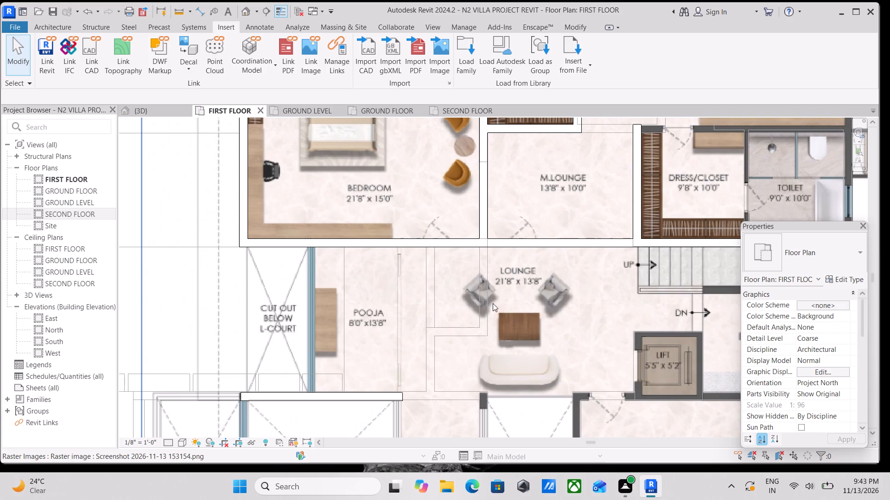
{"action": "scroll", "coordinate": [394, 339], "scroll_direction": "up", "scroll_amount": 3}
{"action": "scroll", "coordinate": [348, 327], "scroll_direction": "down", "scroll_amount": 3}
{"action": "middle_click_drag", "start_coordinate": [349, 326], "coordinate": [389, 315]}
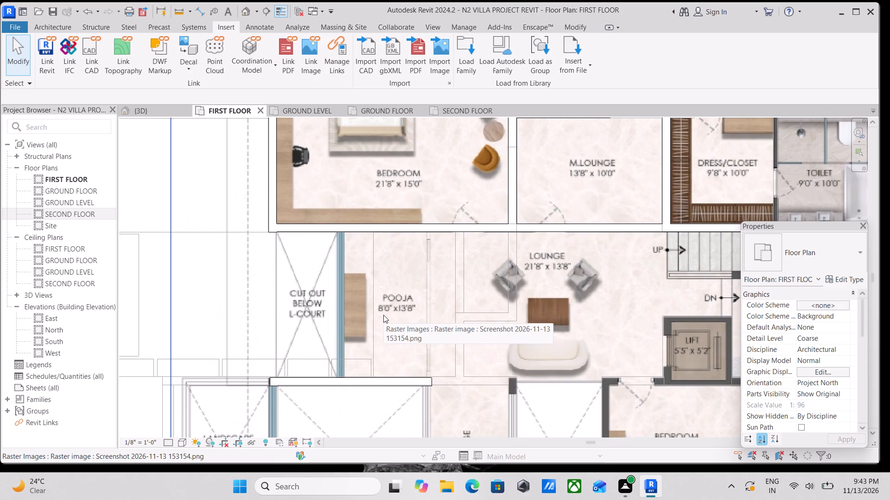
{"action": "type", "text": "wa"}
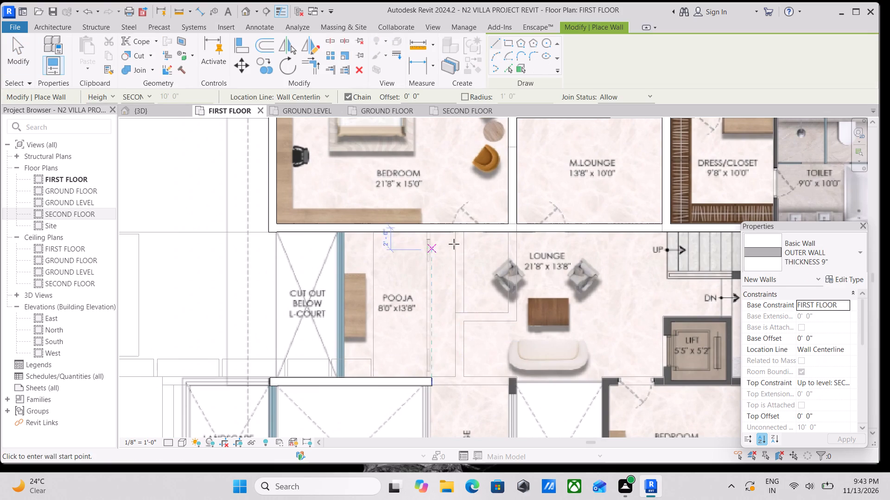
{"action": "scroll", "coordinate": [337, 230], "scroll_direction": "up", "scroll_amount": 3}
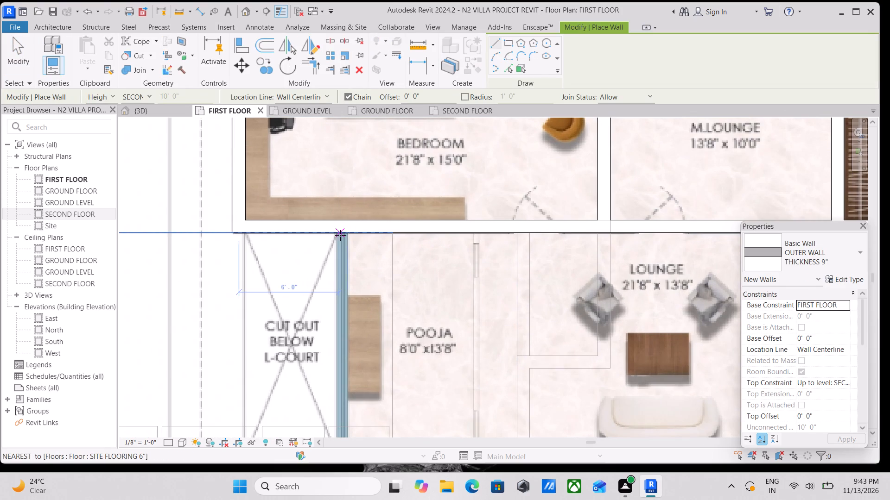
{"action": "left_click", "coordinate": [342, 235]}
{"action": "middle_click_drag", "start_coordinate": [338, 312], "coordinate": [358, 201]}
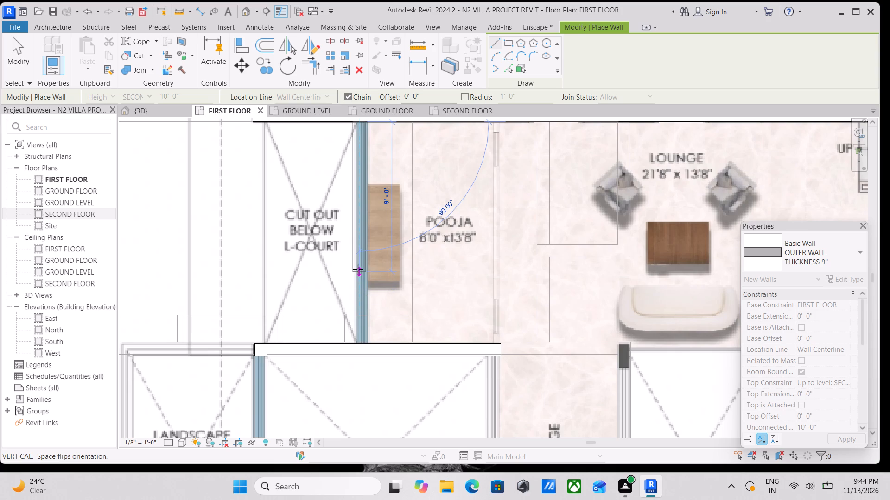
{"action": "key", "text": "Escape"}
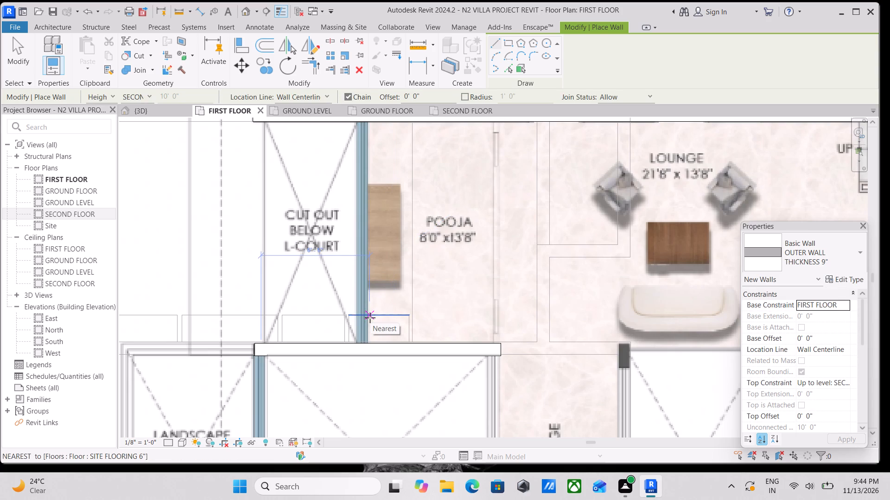
Draw the 9" wall between the L-court cut-out and Pooja, from the bedroom's south wall down to the wall north of Double Ht Below Drawing.
{"action": "scroll", "coordinate": [436, 250], "scroll_direction": "down", "scroll_amount": 2}
{"action": "middle_click_drag", "start_coordinate": [436, 251], "coordinate": [457, 354]}
{"action": "scroll", "coordinate": [410, 256], "scroll_direction": "up", "scroll_amount": 7}
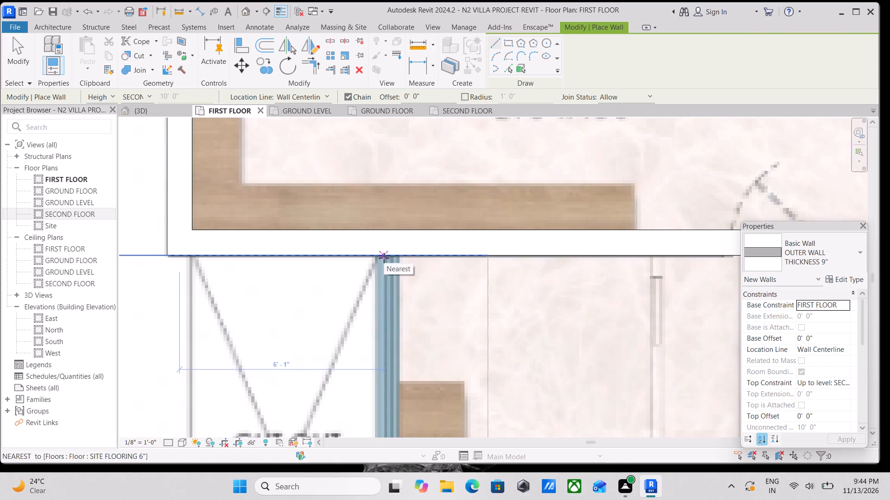
{"action": "scroll", "coordinate": [384, 258], "scroll_direction": "up", "scroll_amount": 4}
{"action": "left_click", "coordinate": [392, 255]}
{"action": "scroll", "coordinate": [384, 347], "scroll_direction": "down", "scroll_amount": 2}
{"action": "middle_click_drag", "start_coordinate": [384, 347], "coordinate": [404, 210]}
{"action": "scroll", "coordinate": [405, 302], "scroll_direction": "down", "scroll_amount": 4}
{"action": "middle_click_drag", "start_coordinate": [405, 303], "coordinate": [408, 190]}
{"action": "scroll", "coordinate": [406, 322], "scroll_direction": "down", "scroll_amount": 2}
{"action": "middle_click_drag", "start_coordinate": [406, 322], "coordinate": [416, 260]}
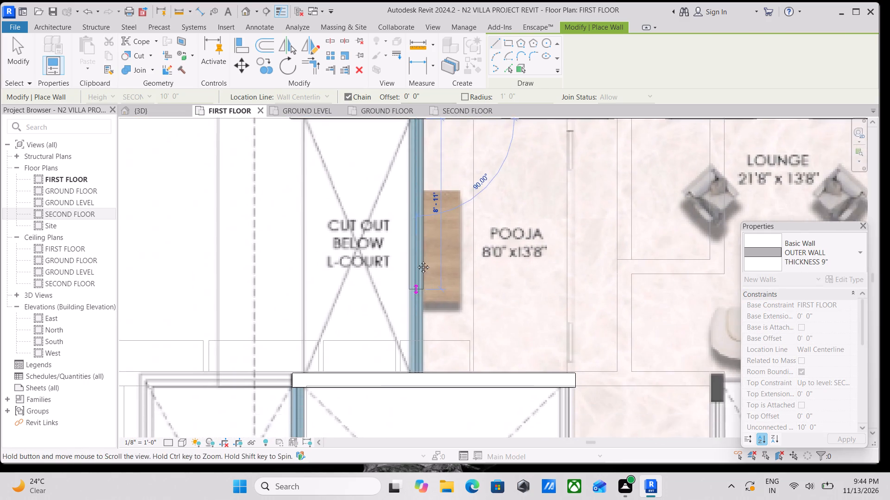
{"action": "middle_click_drag", "start_coordinate": [416, 260], "coordinate": [417, 242]}
{"action": "left_click", "coordinate": [417, 321]}
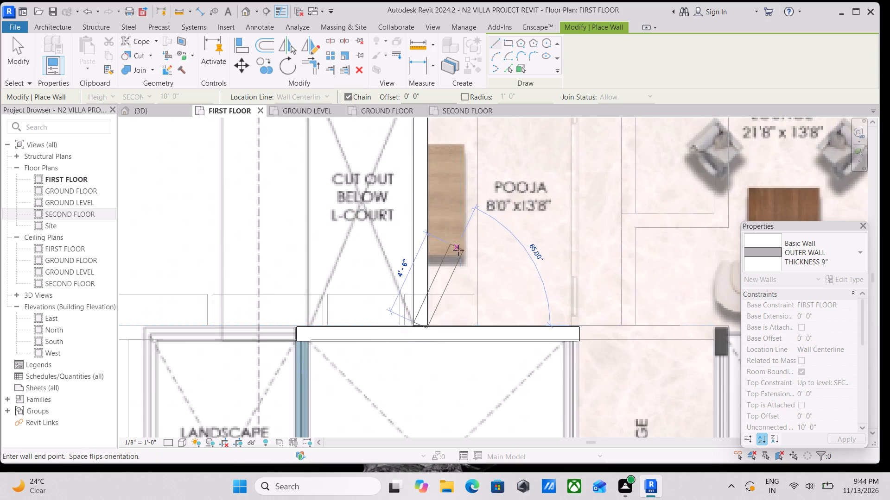
{"action": "scroll", "coordinate": [458, 252], "scroll_direction": "down", "scroll_amount": 3}
{"action": "key", "text": "Escape"}
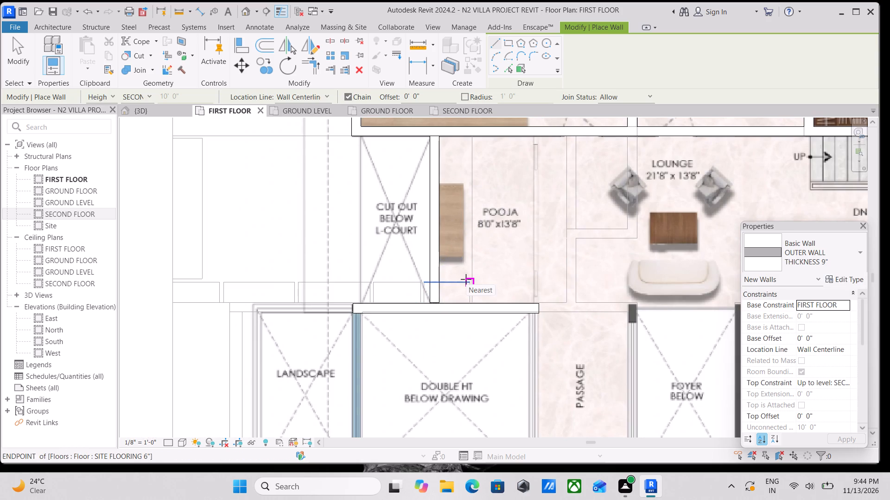
Draw the 9" wall between Landscape and Double Ht Below Drawing, from its north wall south to the covered sit-out edge.
{"action": "scroll", "coordinate": [466, 279], "scroll_direction": "down", "scroll_amount": 5}
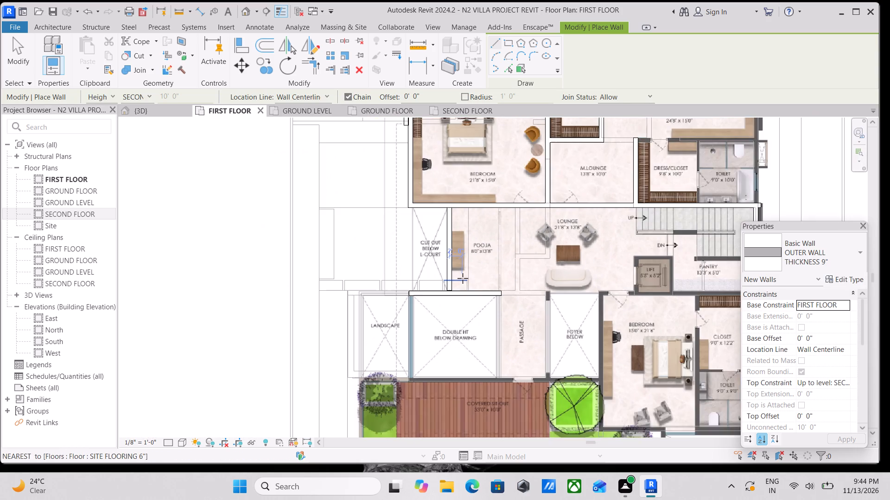
{"action": "scroll", "coordinate": [463, 278], "scroll_direction": "down", "scroll_amount": 1}
{"action": "middle_click_drag", "start_coordinate": [463, 278], "coordinate": [465, 197]}
{"action": "scroll", "coordinate": [418, 212], "scroll_direction": "up", "scroll_amount": 7}
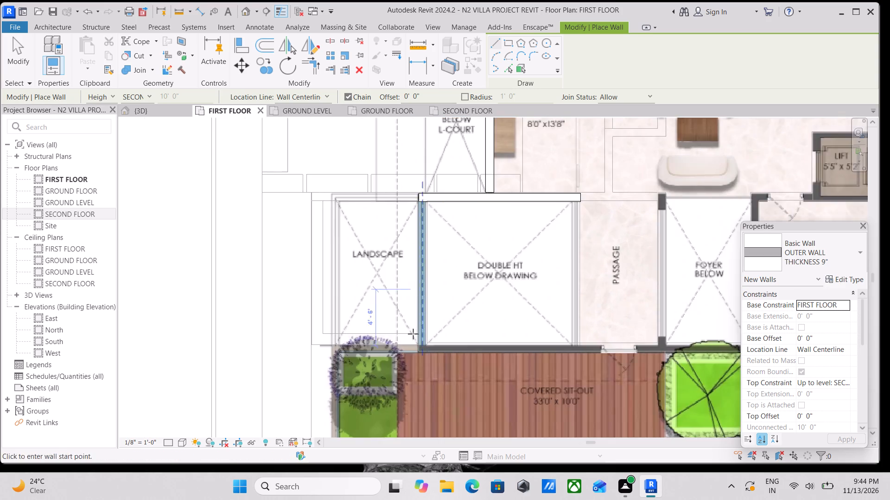
{"action": "scroll", "coordinate": [413, 334], "scroll_direction": "up", "scroll_amount": 4}
{"action": "scroll", "coordinate": [429, 219], "scroll_direction": "down", "scroll_amount": 1}
{"action": "middle_click_drag", "start_coordinate": [429, 227], "coordinate": [448, 314]}
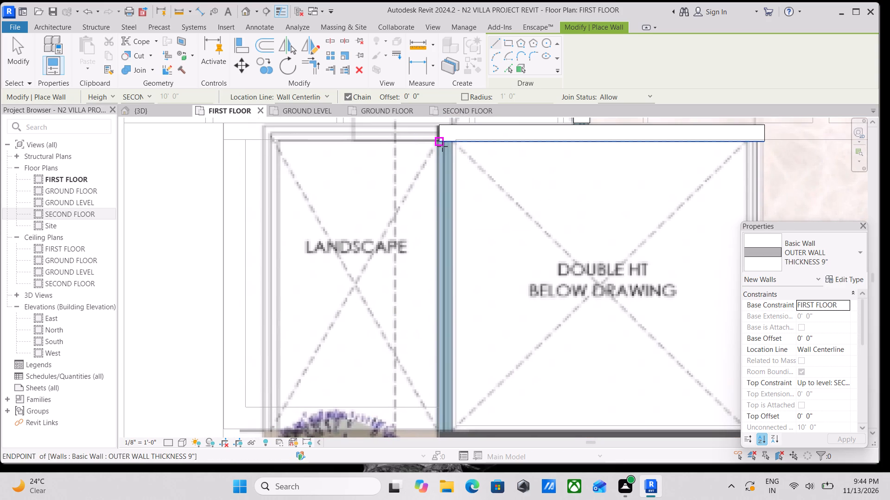
{"action": "scroll", "coordinate": [445, 145], "scroll_direction": "up", "scroll_amount": 3}
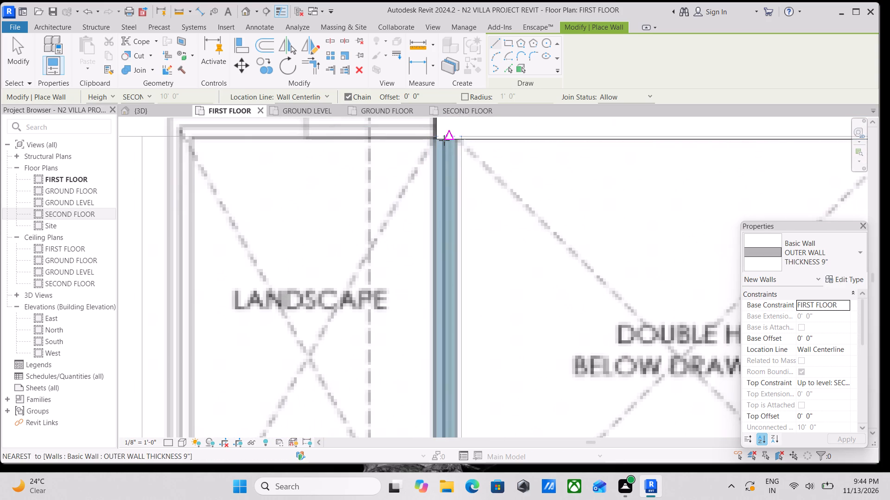
{"action": "left_click", "coordinate": [443, 141]}
{"action": "scroll", "coordinate": [443, 175], "scroll_direction": "down", "scroll_amount": 1}
{"action": "middle_click_drag", "start_coordinate": [443, 175], "coordinate": [445, 137]}
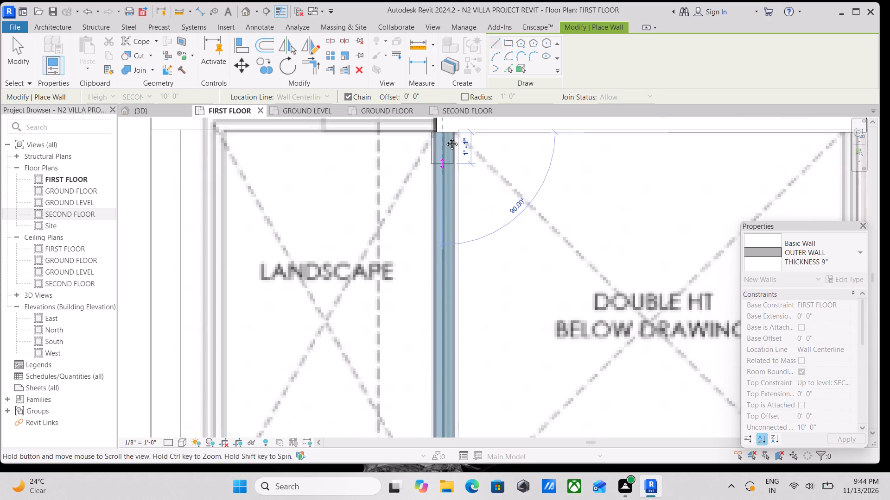
{"action": "middle_click_drag", "start_coordinate": [445, 137], "coordinate": [444, 69]}
{"action": "scroll", "coordinate": [456, 206], "scroll_direction": "down", "scroll_amount": 3}
{"action": "middle_click_drag", "start_coordinate": [456, 206], "coordinate": [436, 96]}
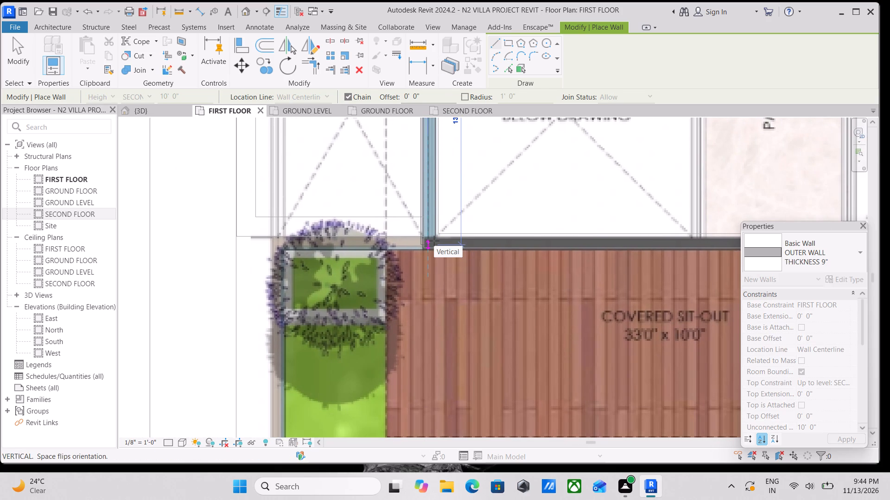
{"action": "scroll", "coordinate": [434, 241], "scroll_direction": "up", "scroll_amount": 3}
{"action": "left_click", "coordinate": [430, 240]}
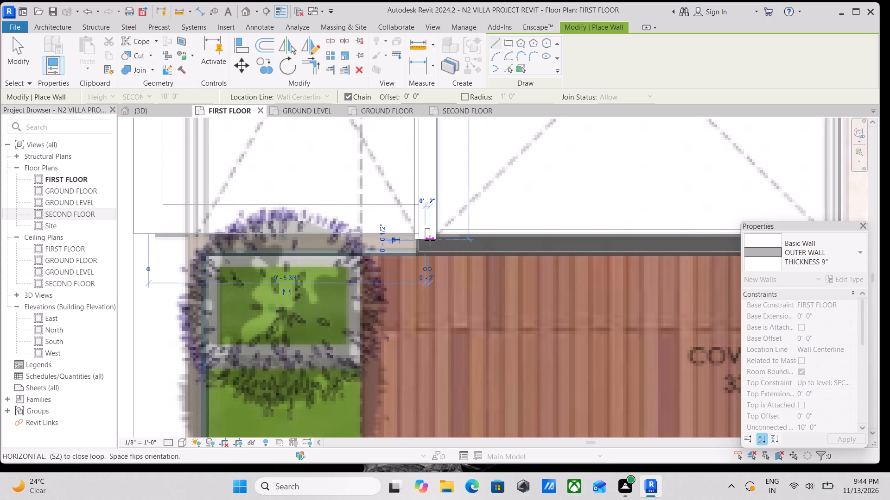
{"action": "key", "text": "Escape"}
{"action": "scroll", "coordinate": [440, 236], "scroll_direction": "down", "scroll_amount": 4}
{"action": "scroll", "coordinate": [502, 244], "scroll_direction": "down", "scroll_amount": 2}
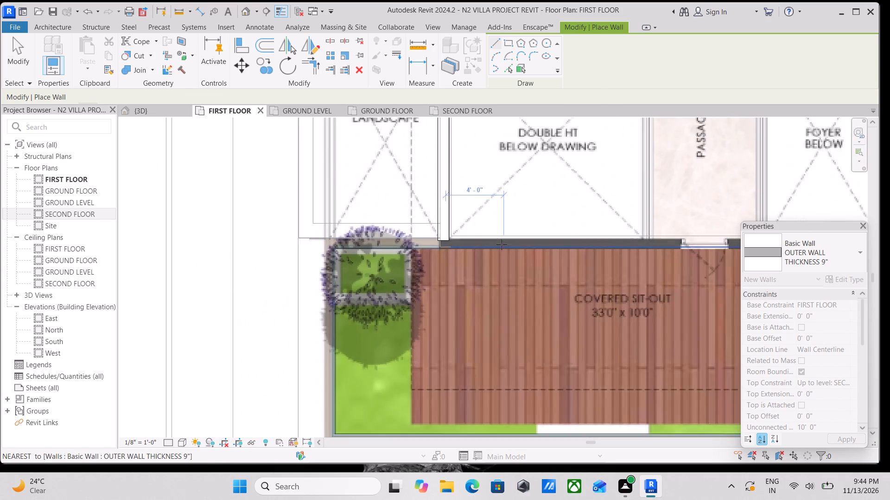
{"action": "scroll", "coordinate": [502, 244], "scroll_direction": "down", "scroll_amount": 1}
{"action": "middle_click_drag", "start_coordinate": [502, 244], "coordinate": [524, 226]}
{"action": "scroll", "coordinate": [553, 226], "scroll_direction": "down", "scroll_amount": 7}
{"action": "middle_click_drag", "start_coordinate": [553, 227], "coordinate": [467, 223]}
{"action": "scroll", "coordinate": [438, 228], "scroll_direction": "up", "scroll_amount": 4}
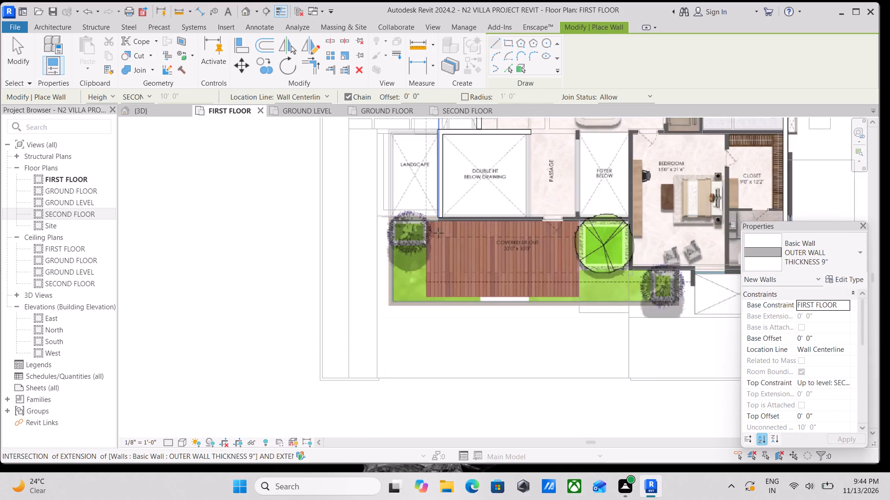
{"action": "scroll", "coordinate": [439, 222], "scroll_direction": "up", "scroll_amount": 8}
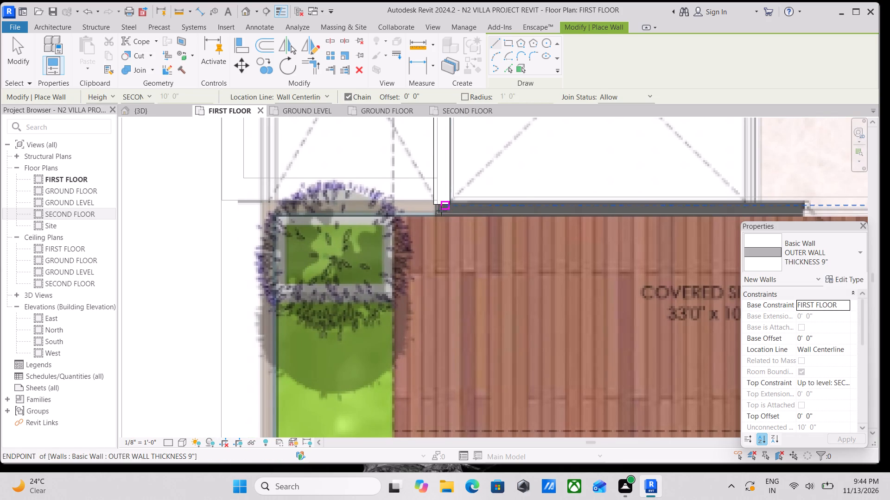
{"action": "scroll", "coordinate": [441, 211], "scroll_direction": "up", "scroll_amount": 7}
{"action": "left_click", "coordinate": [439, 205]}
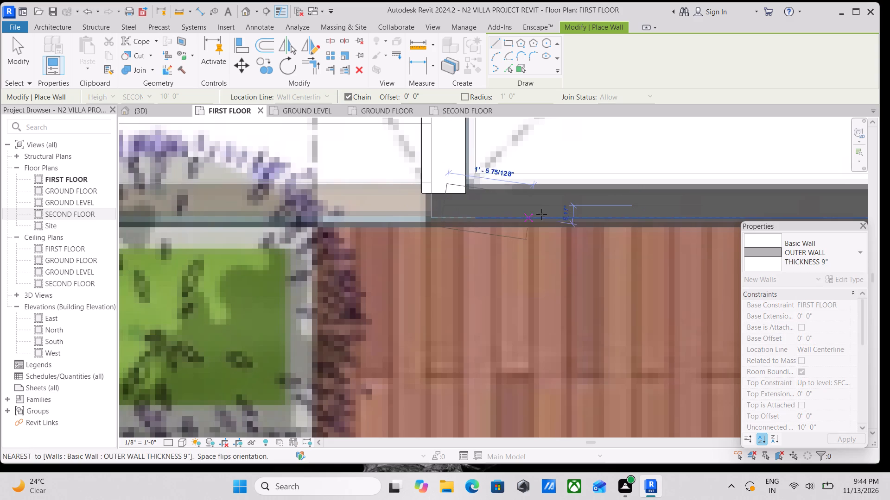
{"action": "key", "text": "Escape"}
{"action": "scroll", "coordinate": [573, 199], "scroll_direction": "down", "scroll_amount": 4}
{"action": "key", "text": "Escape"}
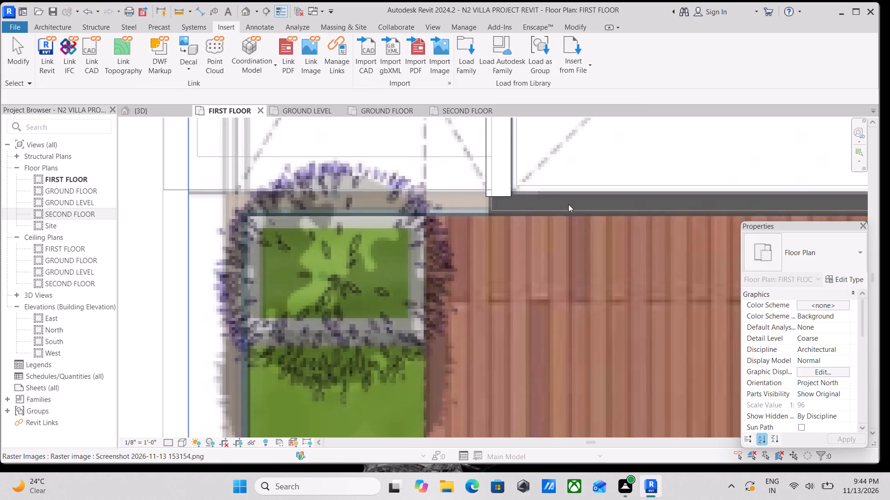
Draw the 9" wall along the north side of the covered sit-out, from the south bedroom's west wall west to the landscape edge.
{"action": "scroll", "coordinate": [568, 204], "scroll_direction": "down", "scroll_amount": 10}
{"action": "middle_click_drag", "start_coordinate": [577, 199], "coordinate": [480, 210]}
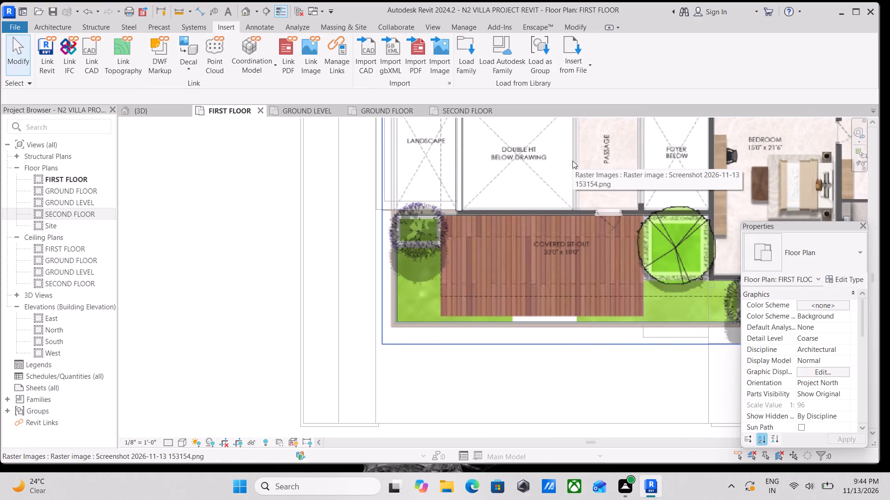
{"action": "scroll", "coordinate": [572, 161], "scroll_direction": "down", "scroll_amount": 2}
{"action": "scroll", "coordinate": [552, 196], "scroll_direction": "up", "scroll_amount": 3}
{"action": "scroll", "coordinate": [475, 188], "scroll_direction": "up", "scroll_amount": 5}
{"action": "scroll", "coordinate": [420, 208], "scroll_direction": "up", "scroll_amount": 4}
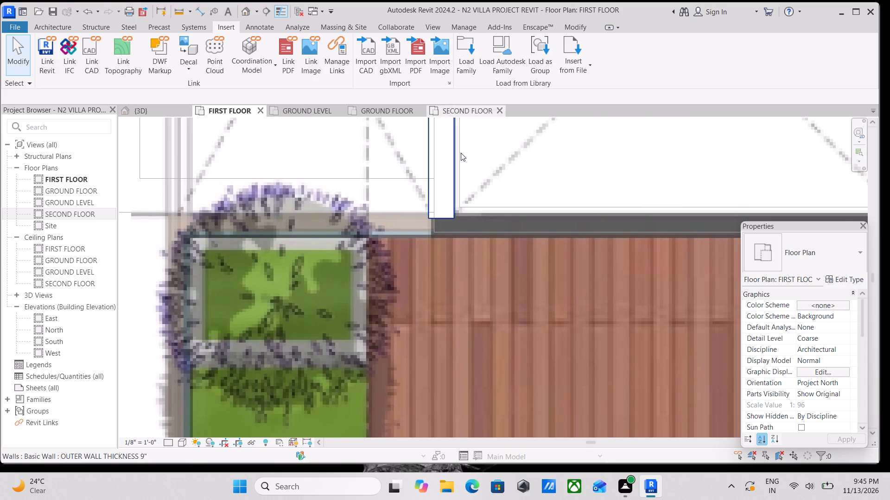
{"action": "middle_click_drag", "start_coordinate": [457, 219], "coordinate": [425, 233]}
{"action": "scroll", "coordinate": [422, 230], "scroll_direction": "up", "scroll_amount": 2}
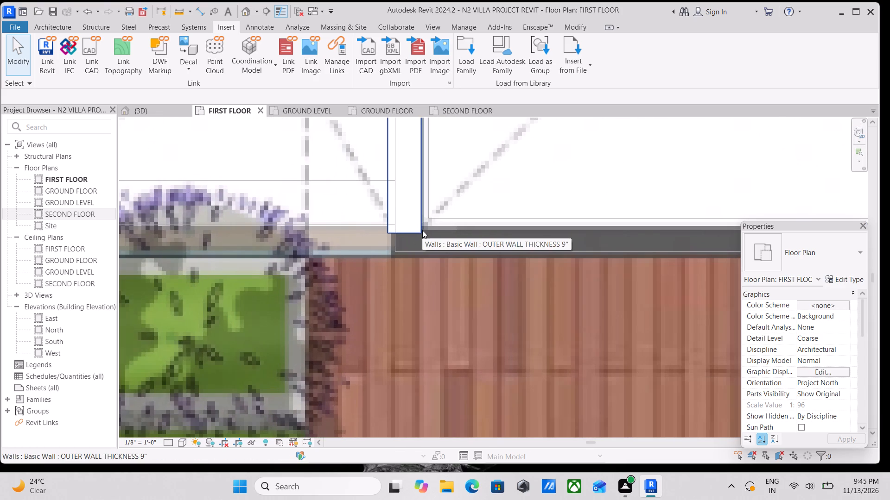
{"action": "type", "text": "wa"}
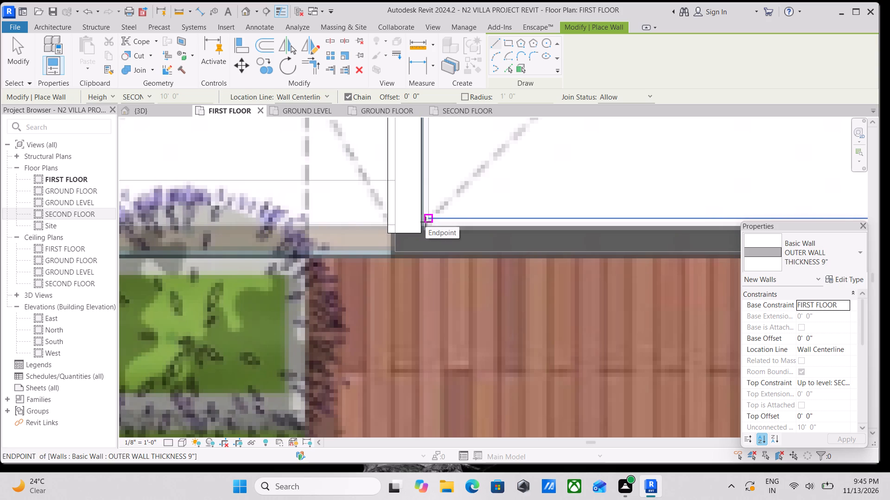
{"action": "scroll", "coordinate": [426, 222], "scroll_direction": "down", "scroll_amount": 4}
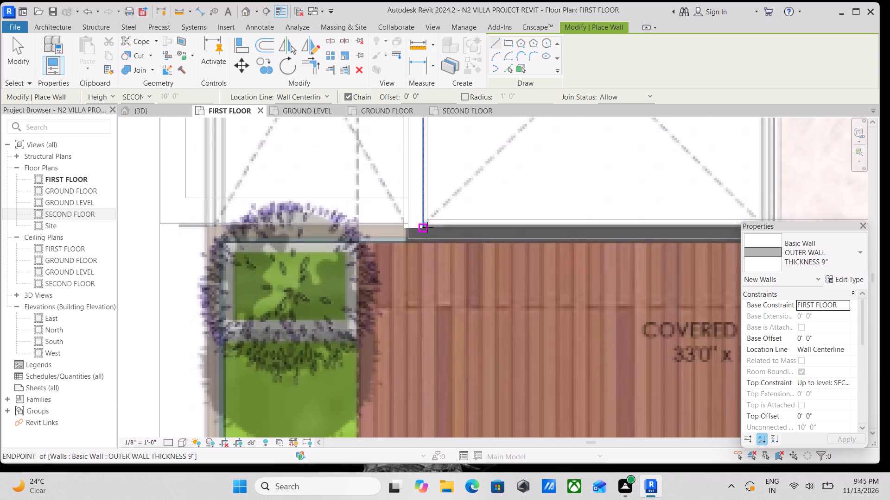
{"action": "scroll", "coordinate": [427, 232], "scroll_direction": "down", "scroll_amount": 11}
{"action": "scroll", "coordinate": [532, 235], "scroll_direction": "down", "scroll_amount": 1}
{"action": "scroll", "coordinate": [606, 241], "scroll_direction": "up", "scroll_amount": 4}
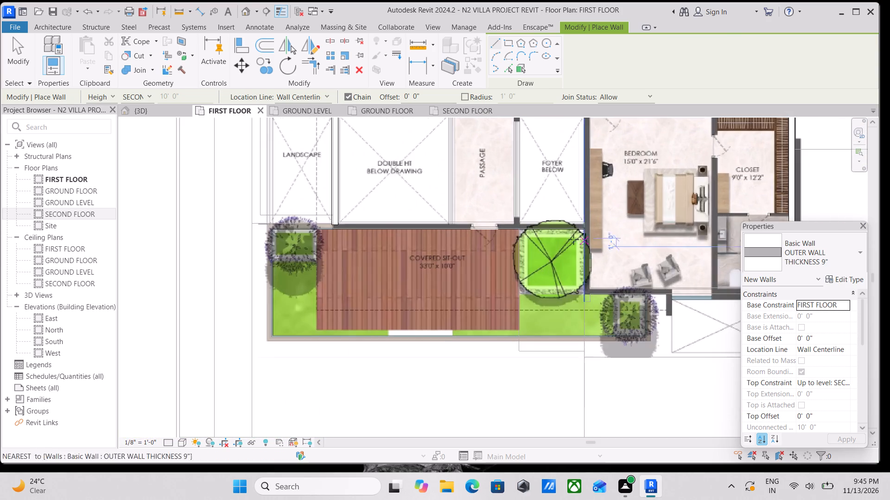
{"action": "scroll", "coordinate": [567, 234], "scroll_direction": "up", "scroll_amount": 6}
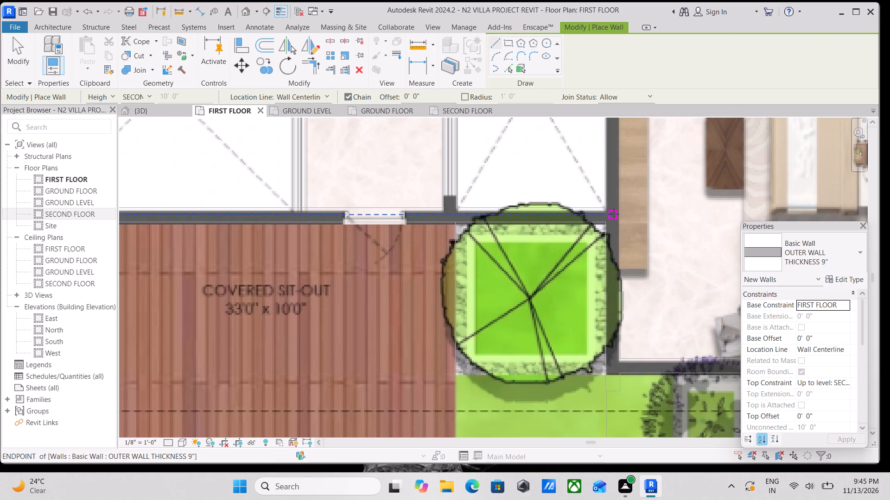
{"action": "scroll", "coordinate": [616, 215], "scroll_direction": "up", "scroll_amount": 8}
{"action": "left_click", "coordinate": [600, 217]}
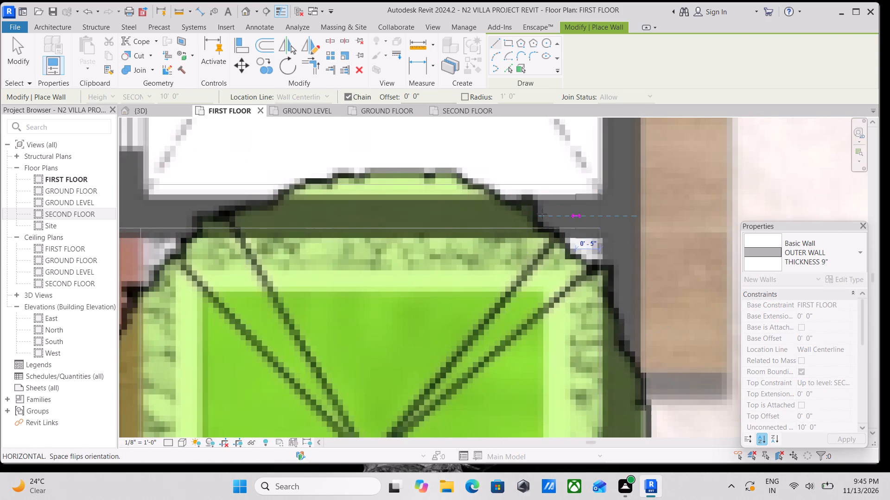
{"action": "middle_click_drag", "start_coordinate": [474, 213], "coordinate": [676, 212]}
{"action": "scroll", "coordinate": [505, 211], "scroll_direction": "down", "scroll_amount": 3}
{"action": "middle_click_drag", "start_coordinate": [505, 211], "coordinate": [604, 206]}
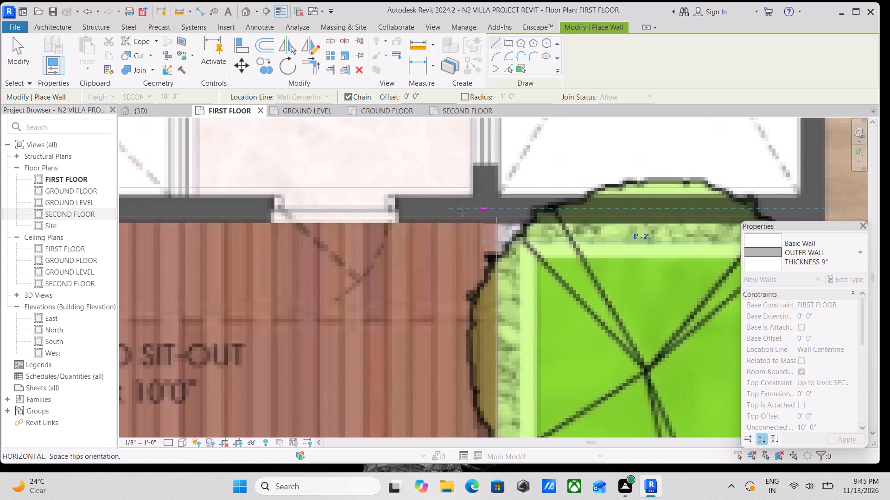
{"action": "middle_click_drag", "start_coordinate": [444, 212], "coordinate": [871, 263]}
{"action": "scroll", "coordinate": [593, 264], "scroll_direction": "down", "scroll_amount": 1}
{"action": "middle_click_drag", "start_coordinate": [593, 264], "coordinate": [889, 262]}
{"action": "middle_click_drag", "start_coordinate": [550, 270], "coordinate": [674, 263]}
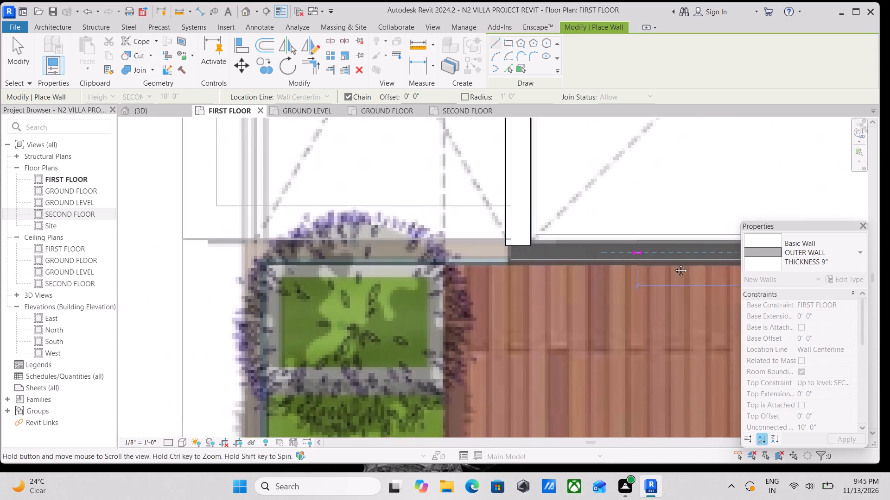
{"action": "middle_click_drag", "start_coordinate": [674, 263], "coordinate": [677, 263]}
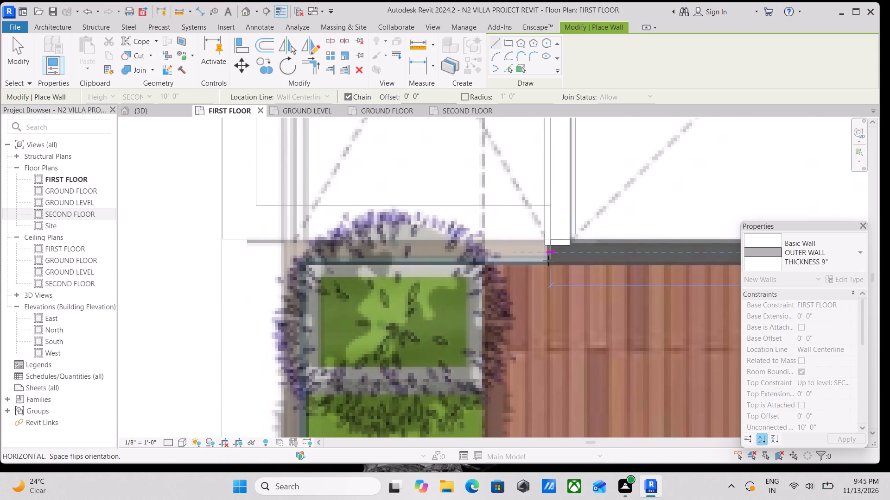
{"action": "left_click", "coordinate": [547, 261]}
{"action": "scroll", "coordinate": [547, 260], "scroll_direction": "down", "scroll_amount": 8}
{"action": "key", "text": "Escape"}
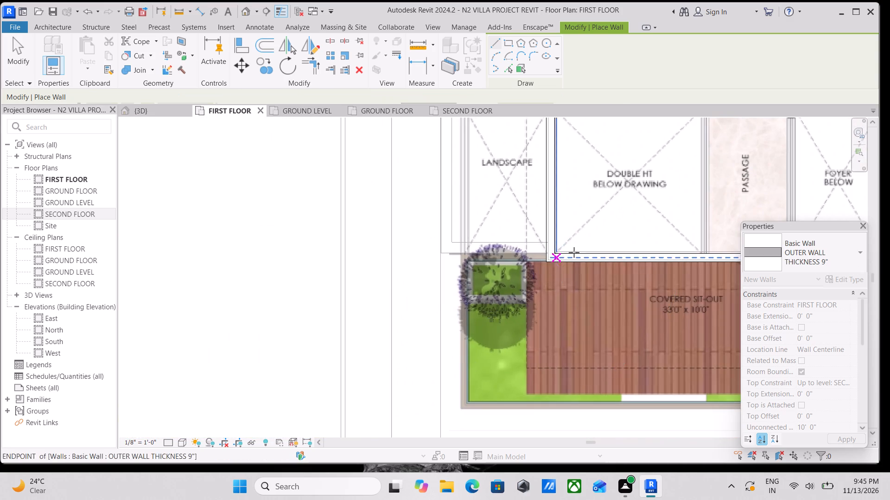
Examine where the covered sit-out's north wall meets the south bedroom's west wall on the plan image.
{"action": "key", "text": "Escape"}
{"action": "scroll", "coordinate": [642, 233], "scroll_direction": "down", "scroll_amount": 6}
{"action": "key", "text": "Escape"}
{"action": "scroll", "coordinate": [645, 233], "scroll_direction": "down", "scroll_amount": 3}
{"action": "middle_click_drag", "start_coordinate": [645, 232], "coordinate": [525, 222]}
{"action": "scroll", "coordinate": [567, 225], "scroll_direction": "up", "scroll_amount": 4}
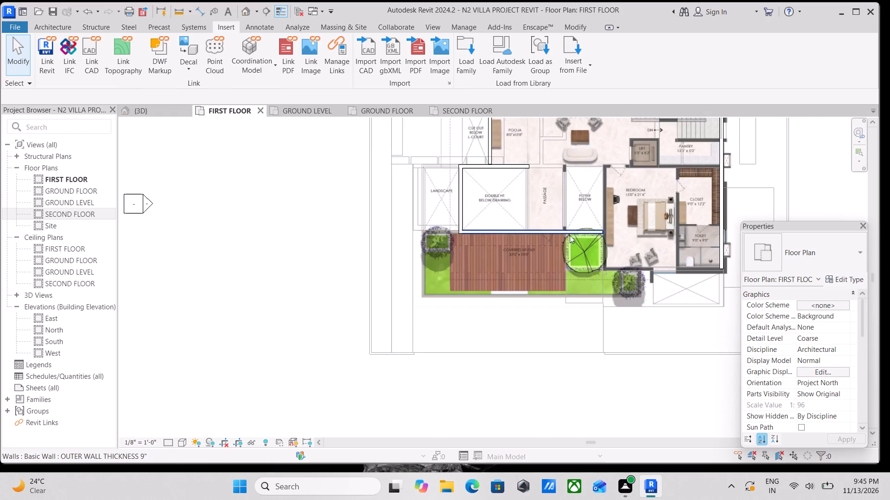
{"action": "scroll", "coordinate": [570, 235], "scroll_direction": "up", "scroll_amount": 4}
{"action": "scroll", "coordinate": [636, 241], "scroll_direction": "up", "scroll_amount": 10}
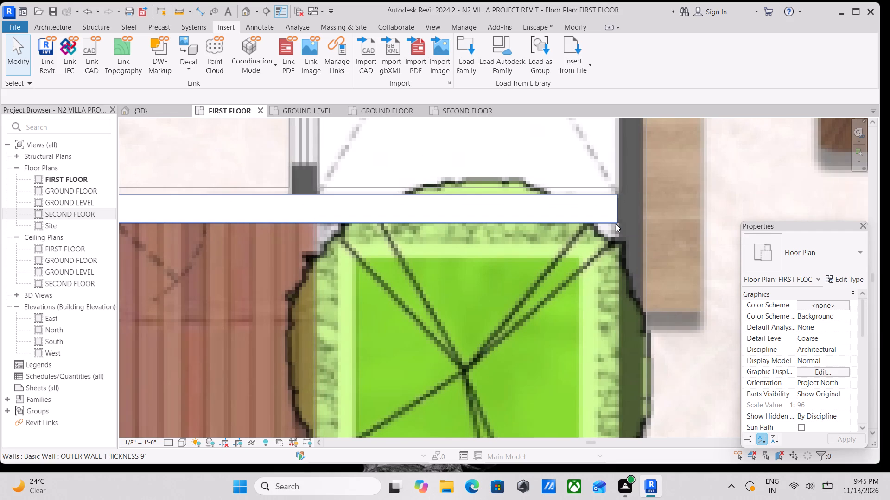
{"action": "scroll", "coordinate": [616, 224], "scroll_direction": "up", "scroll_amount": 3}
{"action": "scroll", "coordinate": [616, 224], "scroll_direction": "down", "scroll_amount": 6}
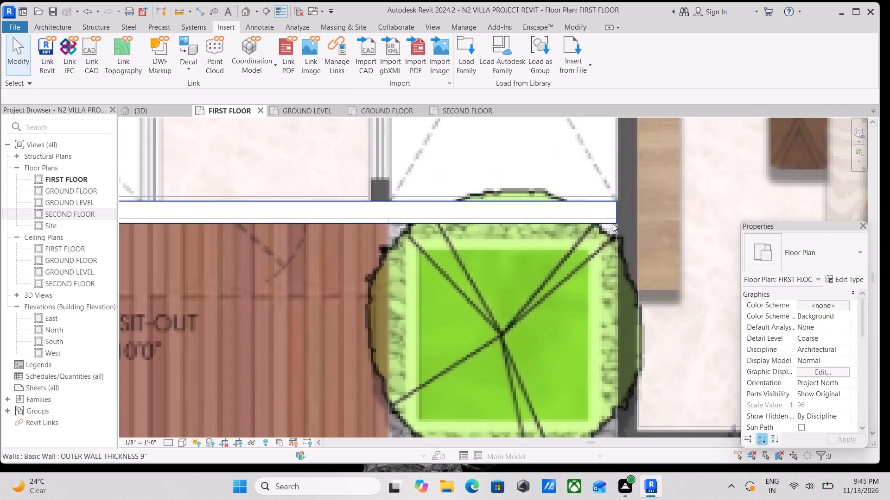
{"action": "scroll", "coordinate": [613, 224], "scroll_direction": "down", "scroll_amount": 8}
Draw the 9" wall between Double Ht Below Drawing and Passage, from its north wall south to the covered sit-out wall.
{"action": "middle_click_drag", "start_coordinate": [585, 230], "coordinate": [615, 274]}
{"action": "scroll", "coordinate": [587, 197], "scroll_direction": "up", "scroll_amount": 2}
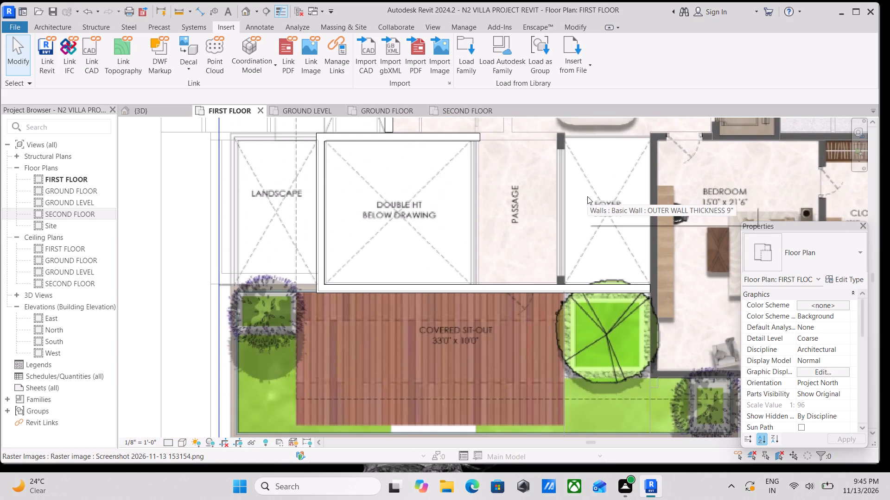
{"action": "type", "text": "wa"}
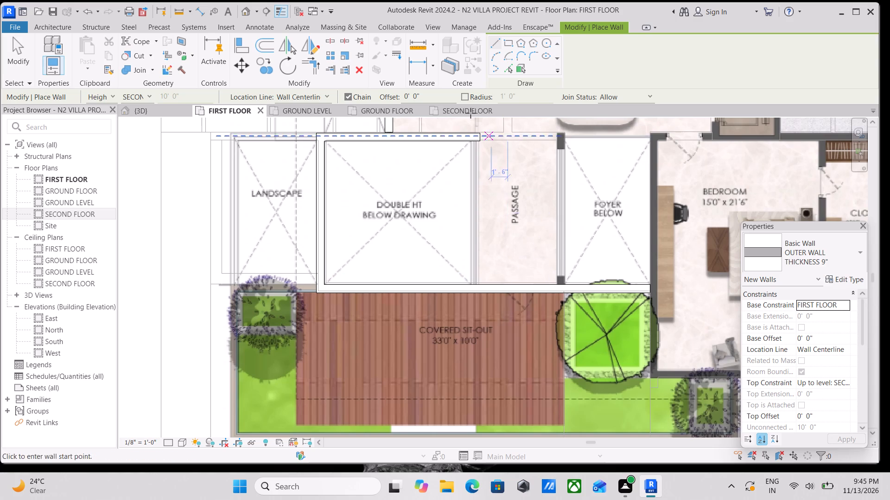
{"action": "scroll", "coordinate": [471, 148], "scroll_direction": "up", "scroll_amount": 7}
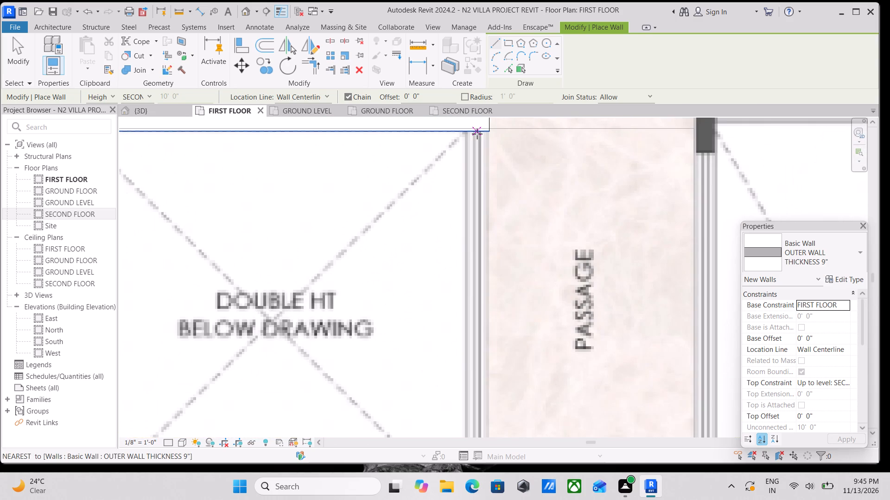
{"action": "left_click", "coordinate": [477, 134]}
{"action": "scroll", "coordinate": [473, 237], "scroll_direction": "down", "scroll_amount": 1}
{"action": "middle_click_drag", "start_coordinate": [473, 237], "coordinate": [470, 85]}
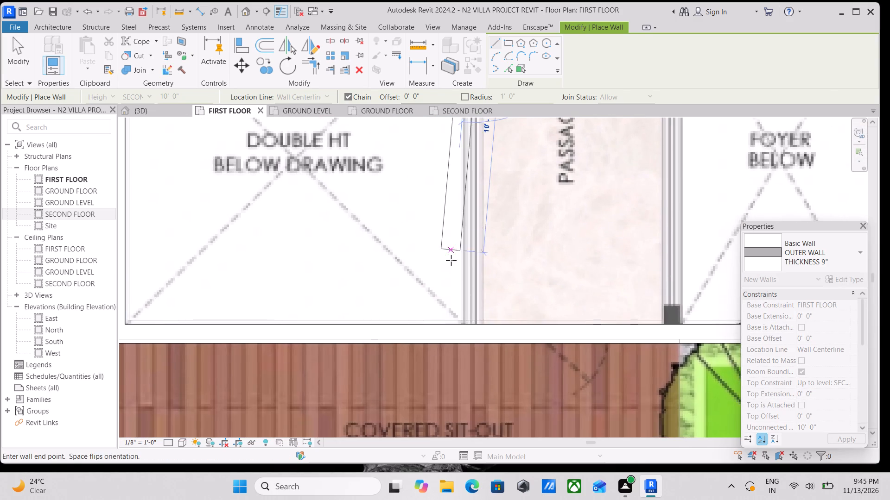
{"action": "scroll", "coordinate": [451, 262], "scroll_direction": "down", "scroll_amount": 2}
{"action": "middle_click_drag", "start_coordinate": [452, 262], "coordinate": [492, 181]}
{"action": "left_click", "coordinate": [507, 230]}
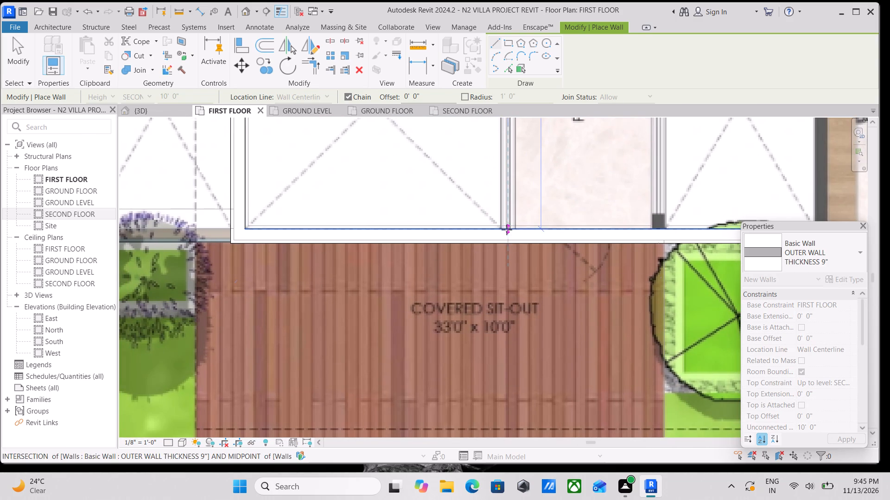
{"action": "scroll", "coordinate": [534, 206], "scroll_direction": "down", "scroll_amount": 5}
{"action": "key", "text": "Escape"}
Draw the 9" wall between Passage and Foyer Below, about 14'-3 1/2" long, south to the covered sit-out wall.
{"action": "scroll", "coordinate": [585, 193], "scroll_direction": "down", "scroll_amount": 4}
{"action": "middle_click_drag", "start_coordinate": [585, 199], "coordinate": [570, 238]}
{"action": "scroll", "coordinate": [584, 170], "scroll_direction": "up", "scroll_amount": 10}
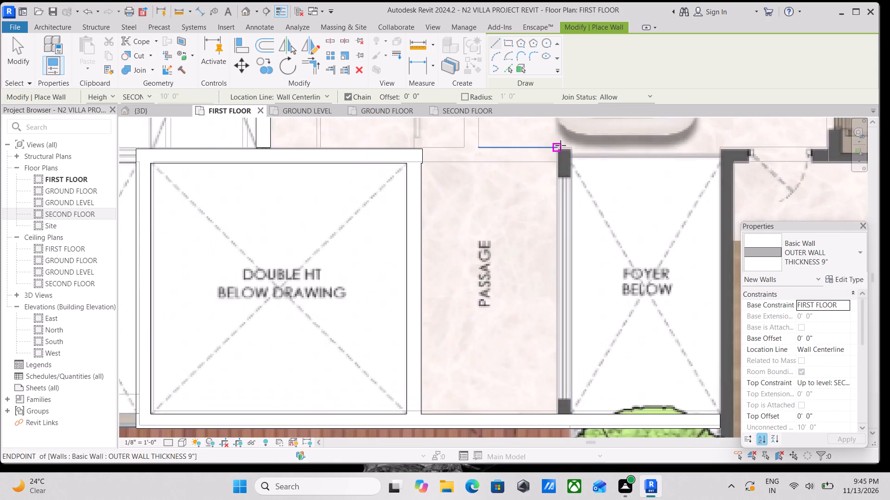
{"action": "scroll", "coordinate": [560, 145], "scroll_direction": "up", "scroll_amount": 3}
{"action": "left_click", "coordinate": [567, 153]}
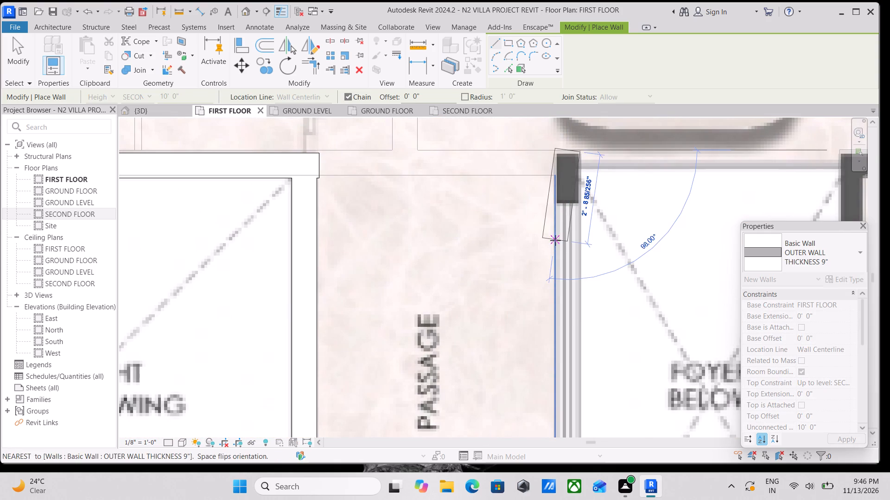
{"action": "middle_click", "coordinate": [555, 240]}
{"action": "scroll", "coordinate": [532, 355], "scroll_direction": "down", "scroll_amount": 2}
{"action": "middle_click_drag", "start_coordinate": [541, 344], "coordinate": [579, 234]}
{"action": "scroll", "coordinate": [614, 365], "scroll_direction": "down", "scroll_amount": 1}
{"action": "middle_click_drag", "start_coordinate": [614, 365], "coordinate": [600, 330]}
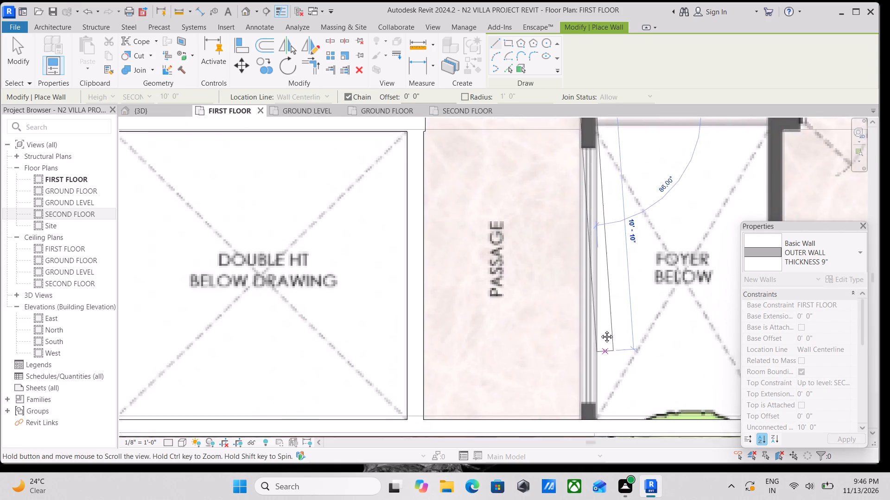
{"action": "middle_click_drag", "start_coordinate": [600, 330], "coordinate": [591, 274]}
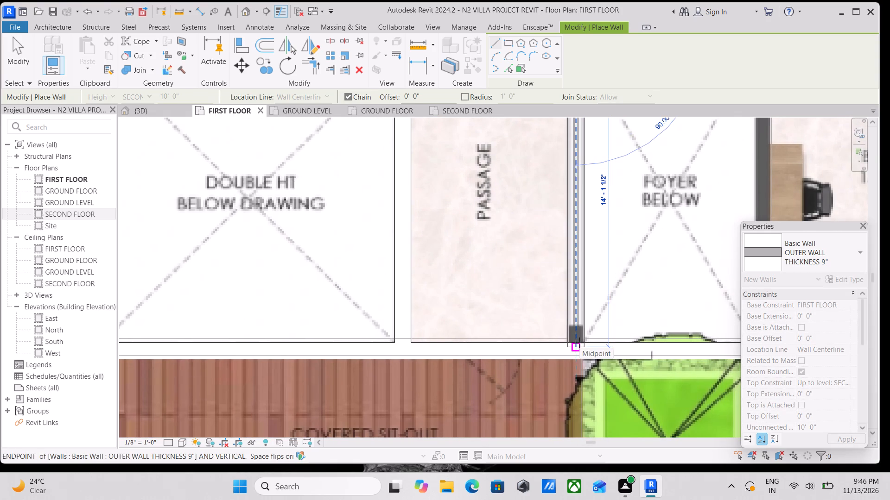
{"action": "left_click", "coordinate": [579, 343]}
{"action": "scroll", "coordinate": [579, 343], "scroll_direction": "down", "scroll_amount": 5}
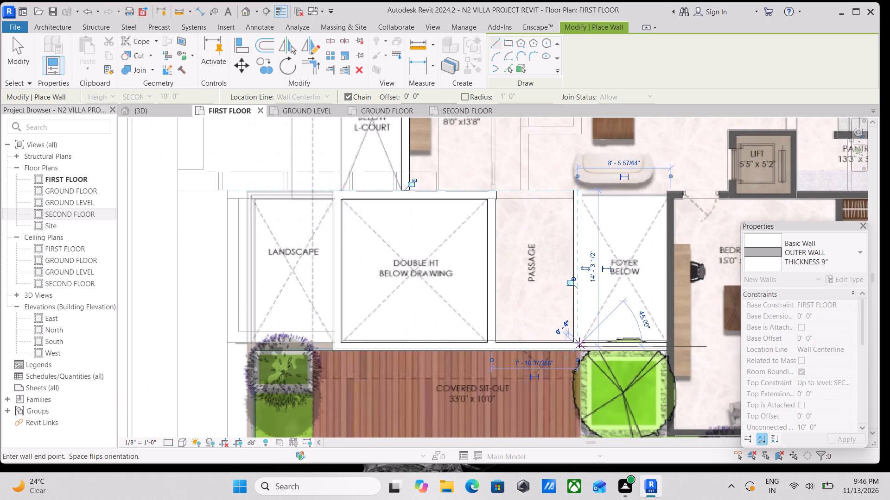
{"action": "key", "text": "Escape"}
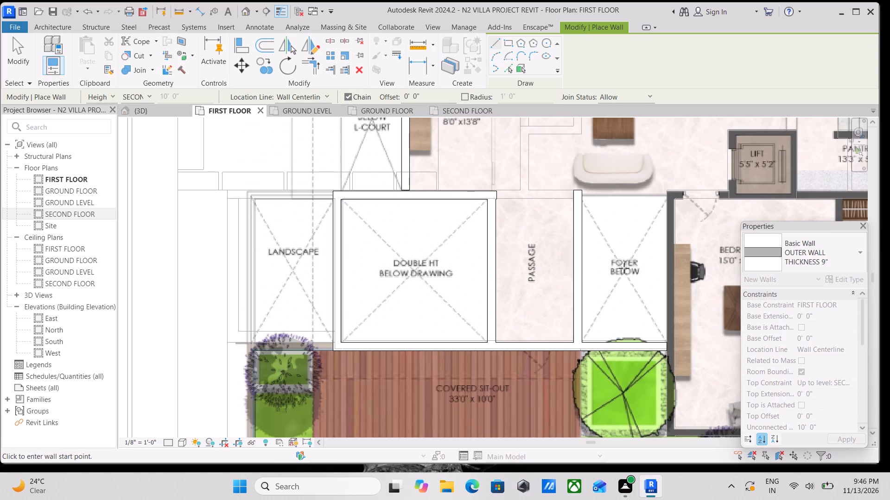
Examine the foyer, south bedroom and toilet areas of the plan image for walls still to trace.
{"action": "scroll", "coordinate": [624, 268], "scroll_direction": "down", "scroll_amount": 6}
{"action": "middle_click_drag", "start_coordinate": [653, 287], "coordinate": [616, 262]}
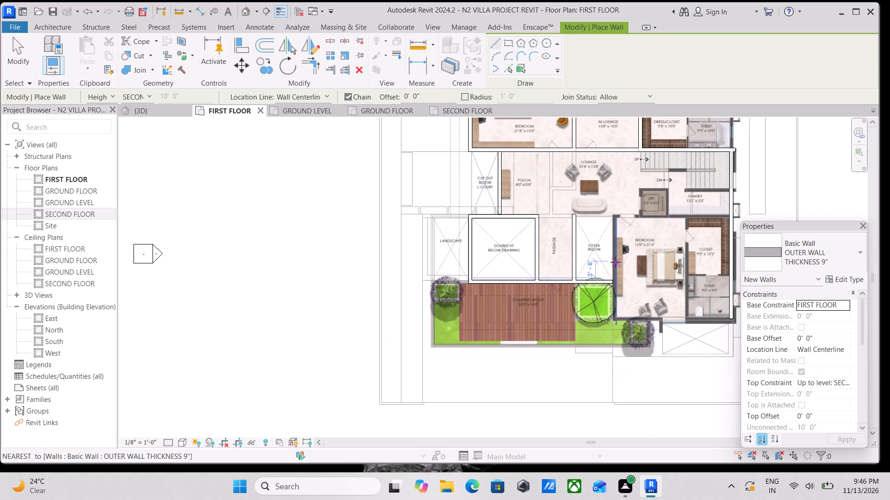
{"action": "scroll", "coordinate": [626, 323], "scroll_direction": "up", "scroll_amount": 8}
{"action": "scroll", "coordinate": [597, 255], "scroll_direction": "up", "scroll_amount": 1}
{"action": "middle_click_drag", "start_coordinate": [597, 255], "coordinate": [601, 325]}
{"action": "middle_click_drag", "start_coordinate": [625, 218], "coordinate": [615, 356]}
{"action": "scroll", "coordinate": [595, 206], "scroll_direction": "up", "scroll_amount": 1}
{"action": "scroll", "coordinate": [595, 206], "scroll_direction": "down", "scroll_amount": 2}
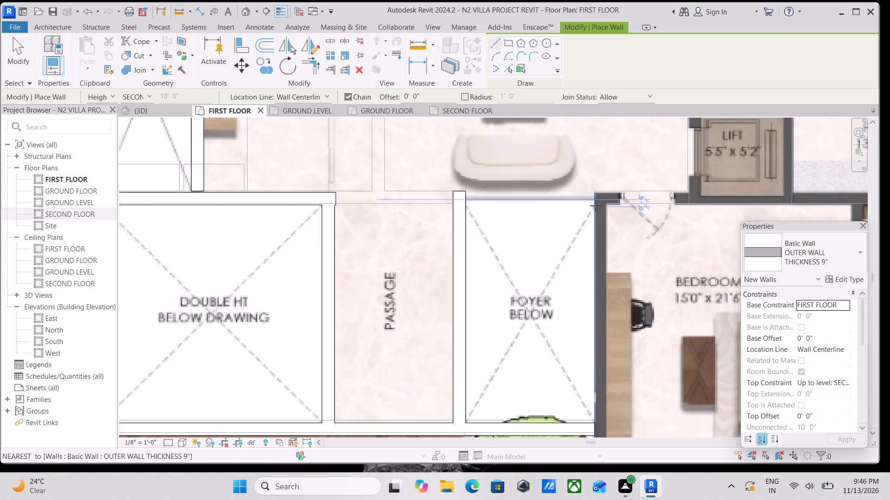
{"action": "scroll", "coordinate": [595, 206], "scroll_direction": "down", "scroll_amount": 6}
{"action": "middle_click_drag", "start_coordinate": [621, 220], "coordinate": [561, 222]}
{"action": "middle_click_drag", "start_coordinate": [645, 304], "coordinate": [634, 261]}
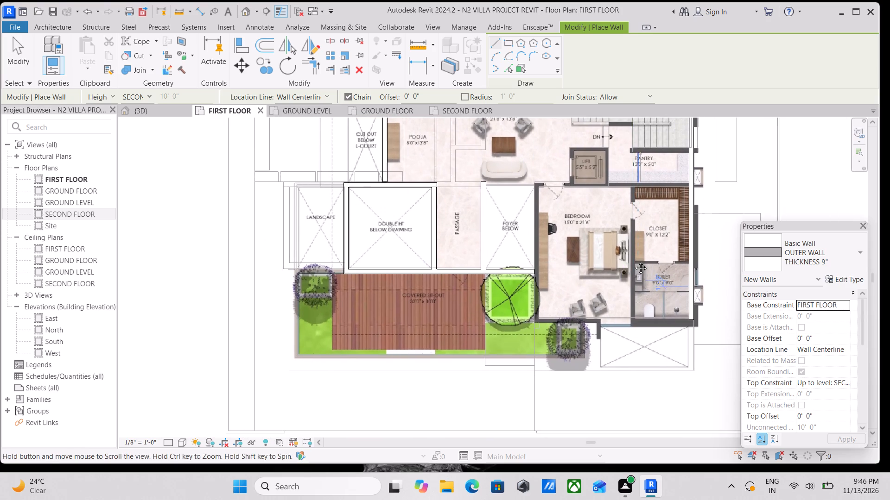
{"action": "middle_click_drag", "start_coordinate": [634, 261], "coordinate": [618, 217]}
{"action": "scroll", "coordinate": [685, 291], "scroll_direction": "up", "scroll_amount": 3}
{"action": "scroll", "coordinate": [666, 245], "scroll_direction": "up", "scroll_amount": 3}
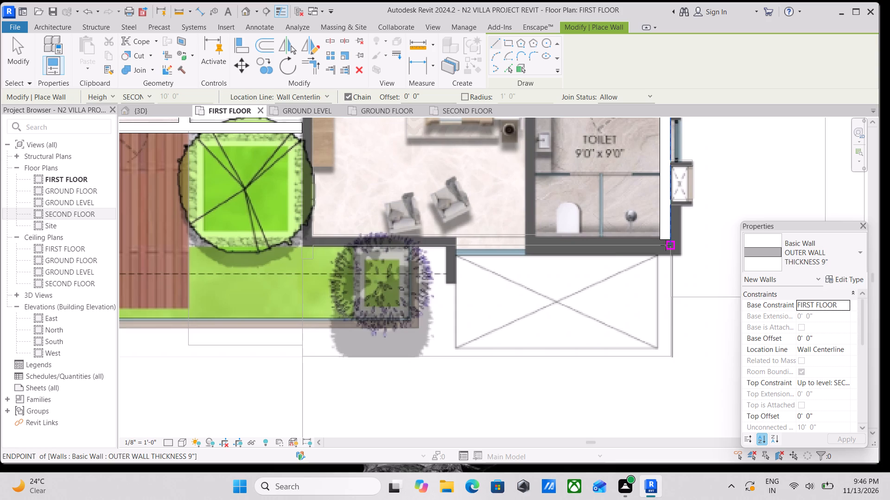
{"action": "scroll", "coordinate": [565, 270], "scroll_direction": "down", "scroll_amount": 6}
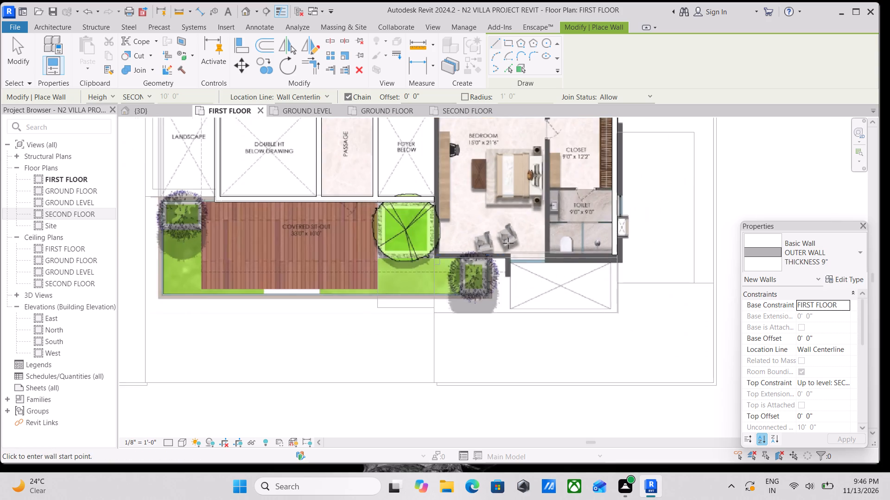
Draw the 9" wall between the staircase and Pantry, from the east outer wall about 9'-10 1/2" west to its free end.
{"action": "scroll", "coordinate": [508, 243], "scroll_direction": "down", "scroll_amount": 2}
{"action": "middle_click_drag", "start_coordinate": [510, 256], "coordinate": [523, 318]}
{"action": "scroll", "coordinate": [489, 201], "scroll_direction": "up", "scroll_amount": 4}
{"action": "scroll", "coordinate": [521, 219], "scroll_direction": "down", "scroll_amount": 3}
{"action": "middle_click_drag", "start_coordinate": [520, 232], "coordinate": [502, 300]}
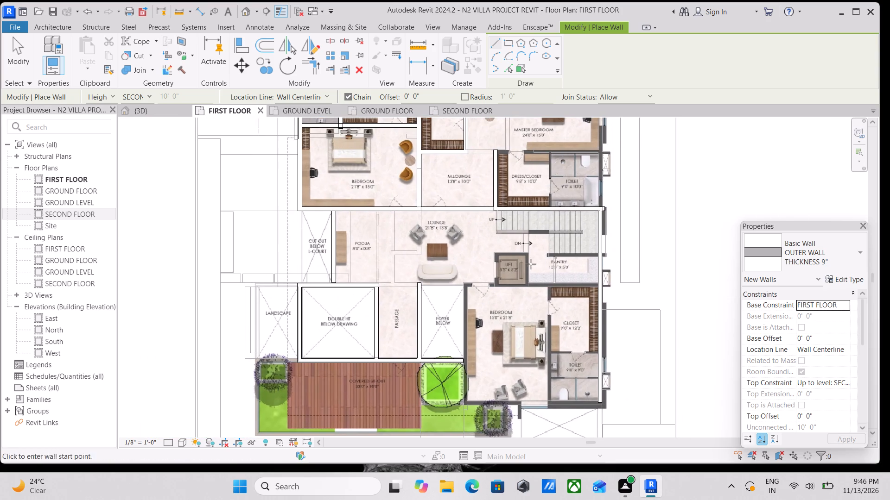
{"action": "scroll", "coordinate": [595, 261], "scroll_direction": "up", "scroll_amount": 11}
{"action": "left_click", "coordinate": [601, 246]}
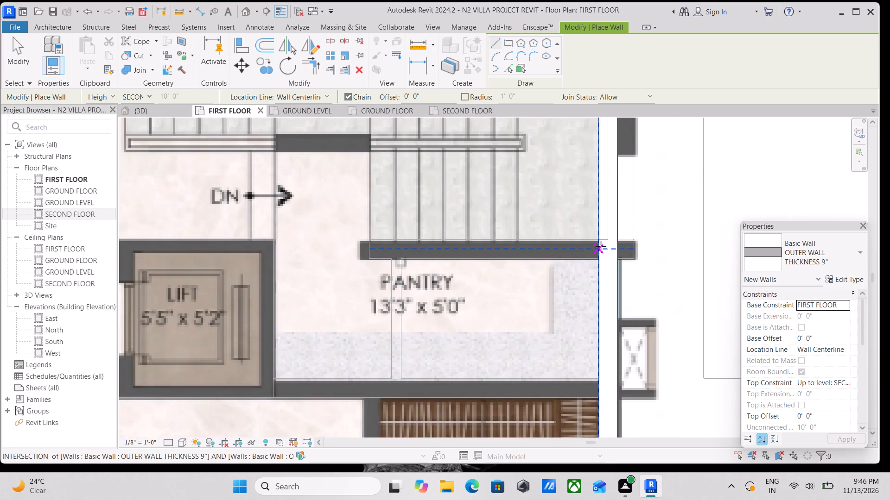
{"action": "left_click", "coordinate": [357, 252]}
{"action": "scroll", "coordinate": [359, 252], "scroll_direction": "down", "scroll_amount": 4}
{"action": "middle_click_drag", "start_coordinate": [360, 252], "coordinate": [477, 279]}
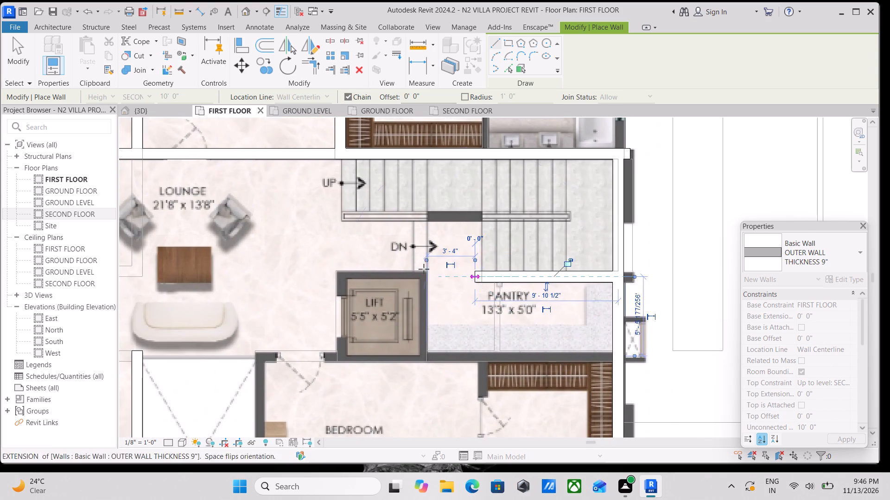
{"action": "scroll", "coordinate": [435, 272], "scroll_direction": "down", "scroll_amount": 3}
{"action": "middle_click_drag", "start_coordinate": [441, 272], "coordinate": [458, 273]}
{"action": "scroll", "coordinate": [421, 237], "scroll_direction": "down", "scroll_amount": 1}
{"action": "middle_click_drag", "start_coordinate": [421, 237], "coordinate": [467, 286]}
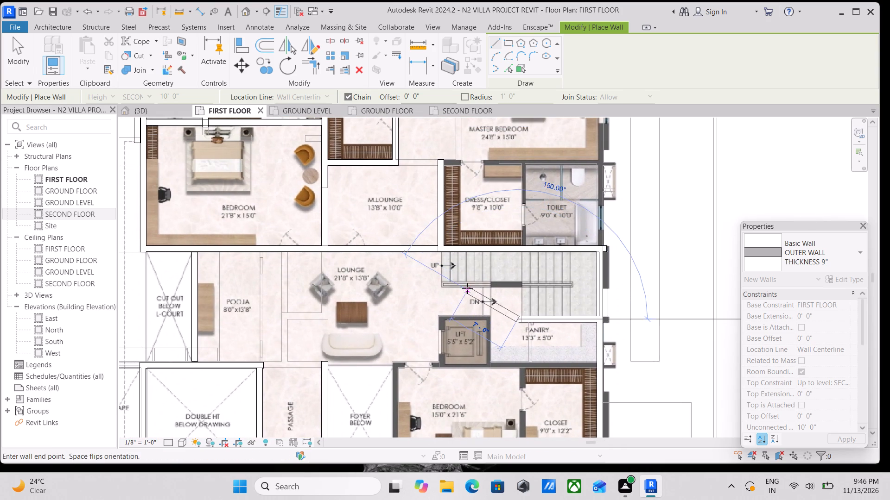
{"action": "key", "text": "Escape"}
Draw the 9" wall between Foyer Below and the south bedroom, about 14'-1 1/2" long, from the sit-out wall north to the bedroom corner.
{"action": "scroll", "coordinate": [460, 337], "scroll_direction": "down", "scroll_amount": 2}
{"action": "middle_click_drag", "start_coordinate": [460, 332], "coordinate": [470, 250]}
{"action": "scroll", "coordinate": [436, 289], "scroll_direction": "up", "scroll_amount": 2}
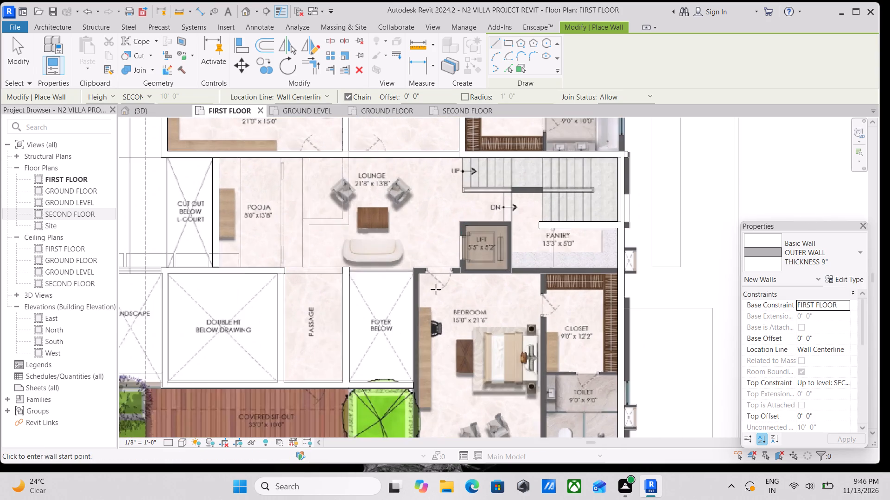
{"action": "scroll", "coordinate": [436, 301], "scroll_direction": "down", "scroll_amount": 1}
{"action": "middle_click_drag", "start_coordinate": [437, 288], "coordinate": [440, 193]}
{"action": "scroll", "coordinate": [422, 288], "scroll_direction": "up", "scroll_amount": 6}
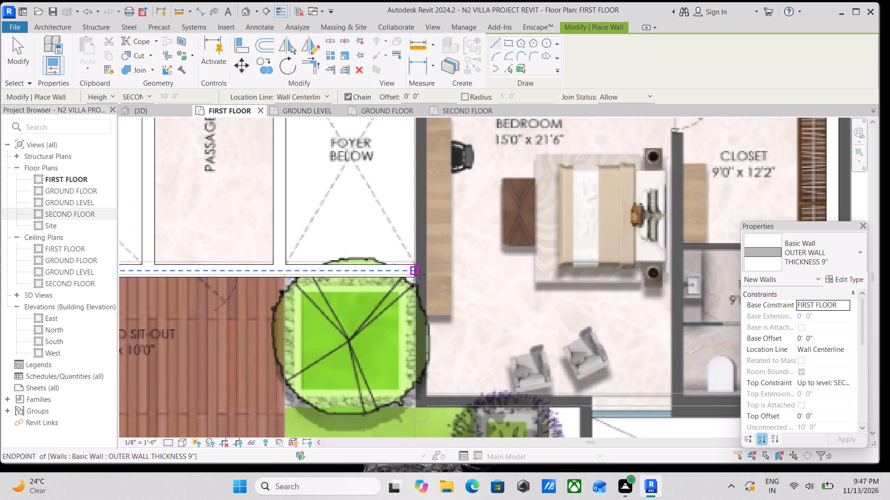
{"action": "scroll", "coordinate": [421, 275], "scroll_direction": "up", "scroll_amount": 3}
{"action": "left_click", "coordinate": [420, 272]}
{"action": "scroll", "coordinate": [410, 217], "scroll_direction": "down", "scroll_amount": 1}
{"action": "middle_click_drag", "start_coordinate": [410, 217], "coordinate": [426, 274]}
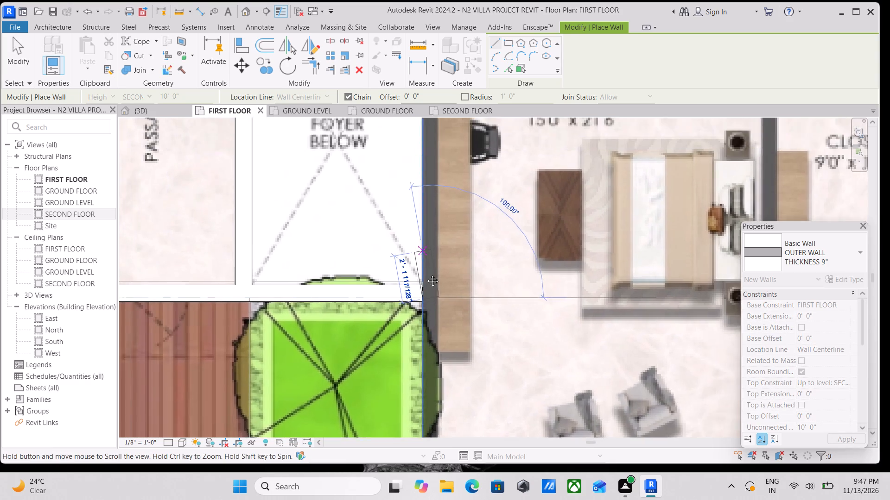
{"action": "middle_click_drag", "start_coordinate": [426, 274], "coordinate": [443, 328]}
{"action": "scroll", "coordinate": [473, 205], "scroll_direction": "down", "scroll_amount": 1}
{"action": "middle_click_drag", "start_coordinate": [472, 205], "coordinate": [463, 307]}
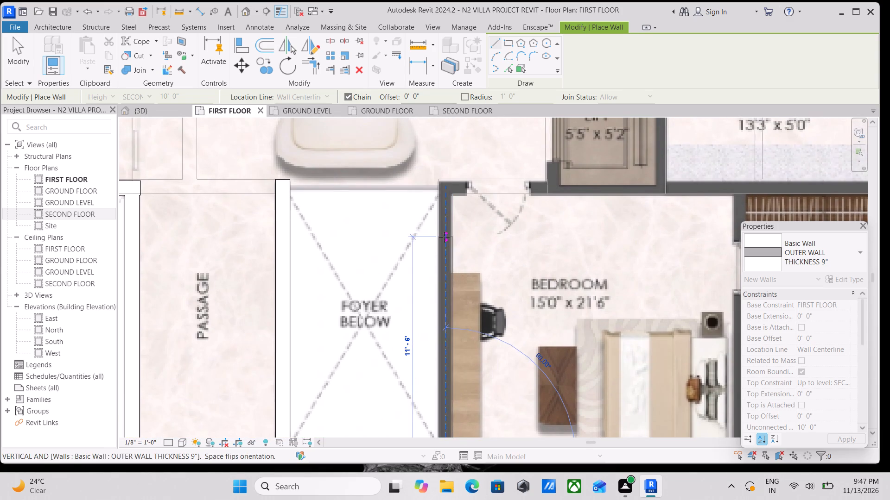
{"action": "scroll", "coordinate": [444, 237], "scroll_direction": "up", "scroll_amount": 3}
{"action": "middle_click_drag", "start_coordinate": [444, 237], "coordinate": [445, 291]}
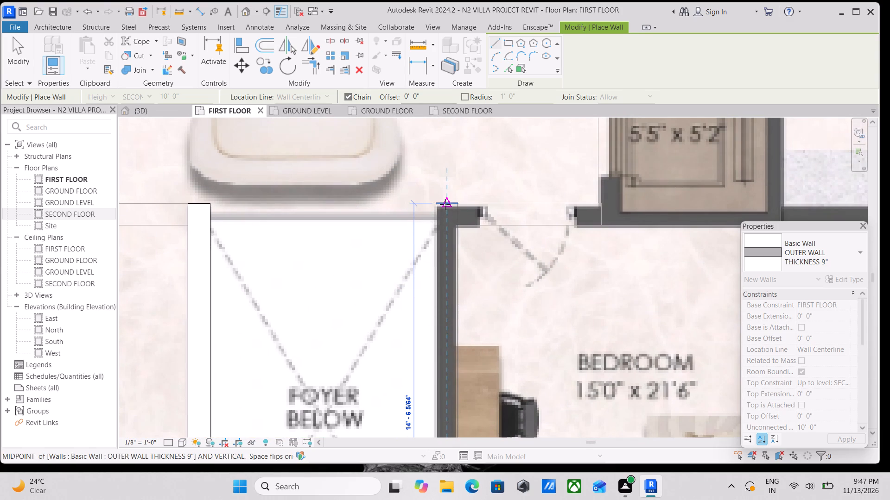
{"action": "left_click", "coordinate": [444, 209]}
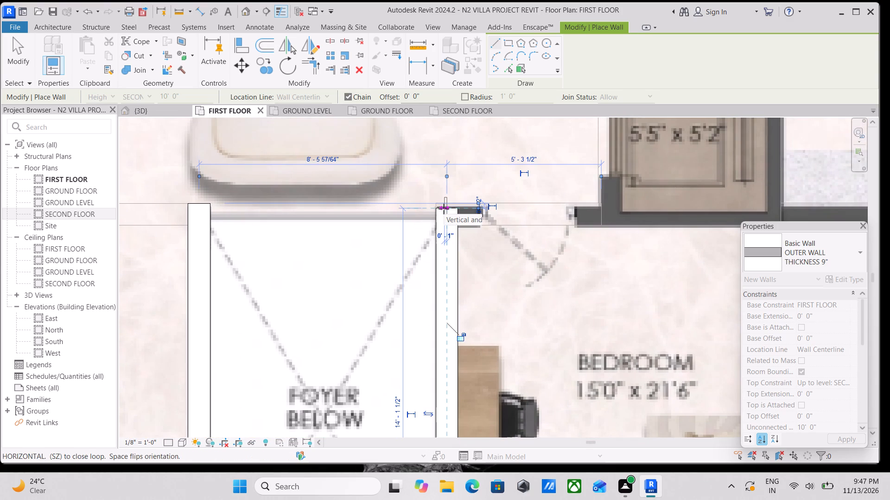
{"action": "key", "text": "Escape"}
Draw the south bedroom's 9" north wall across the door opening, from the foyer corner about 5'-3 1/2" east to the lift.
{"action": "scroll", "coordinate": [452, 209], "scroll_direction": "down", "scroll_amount": 4}
{"action": "scroll", "coordinate": [464, 221], "scroll_direction": "up", "scroll_amount": 3}
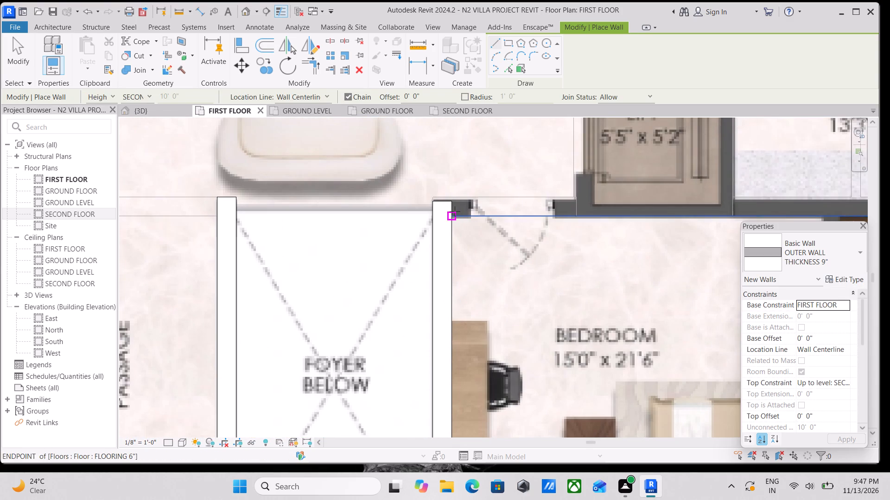
{"action": "left_click", "coordinate": [453, 209]}
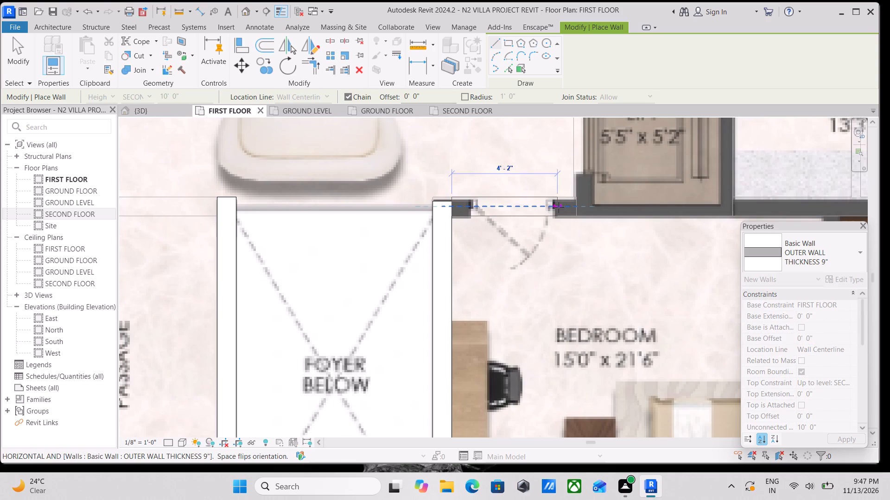
{"action": "left_click", "coordinate": [573, 209]}
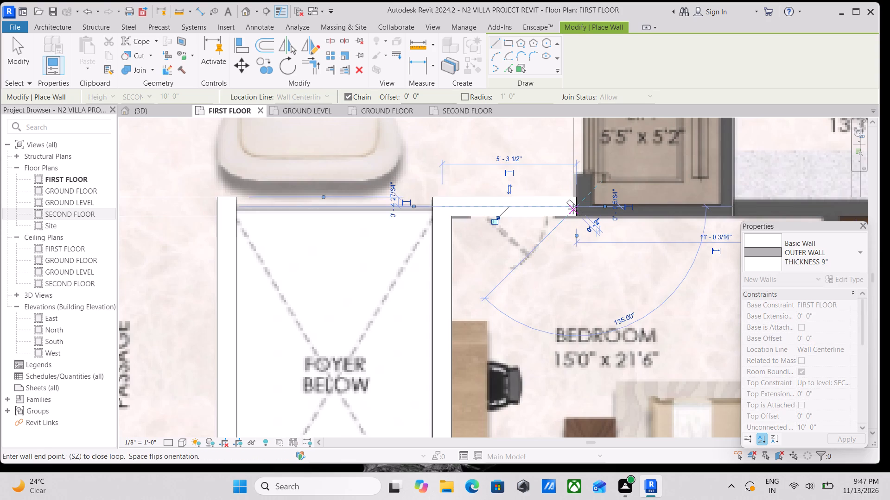
{"action": "scroll", "coordinate": [573, 209], "scroll_direction": "down", "scroll_amount": 4}
{"action": "key", "text": "Escape"}
Extend the south bedroom's west side with a 9" wall about 7' long, from the Covered Sit-Out wall south past the planted square.
{"action": "scroll", "coordinate": [573, 209], "scroll_direction": "down", "scroll_amount": 4}
{"action": "scroll", "coordinate": [536, 294], "scroll_direction": "down", "scroll_amount": 2}
{"action": "middle_click_drag", "start_coordinate": [531, 280], "coordinate": [535, 218]}
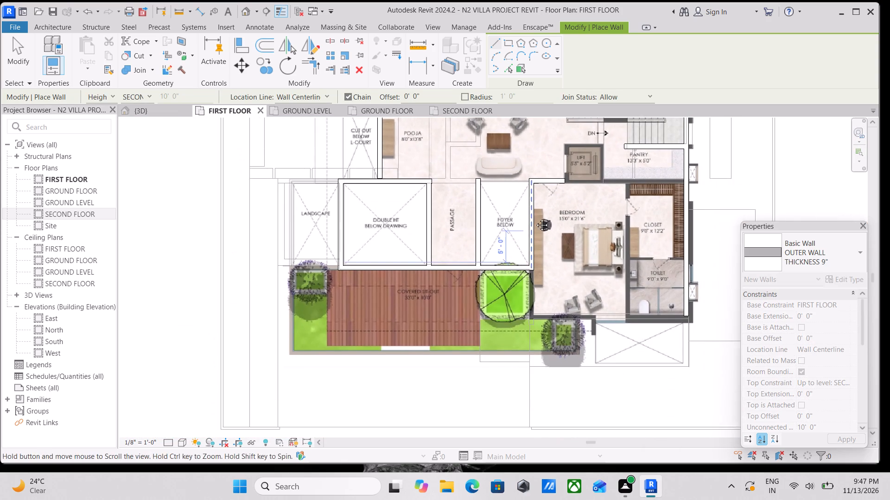
{"action": "middle_click_drag", "start_coordinate": [535, 218], "coordinate": [538, 194]}
{"action": "scroll", "coordinate": [553, 244], "scroll_direction": "up", "scroll_amount": 11}
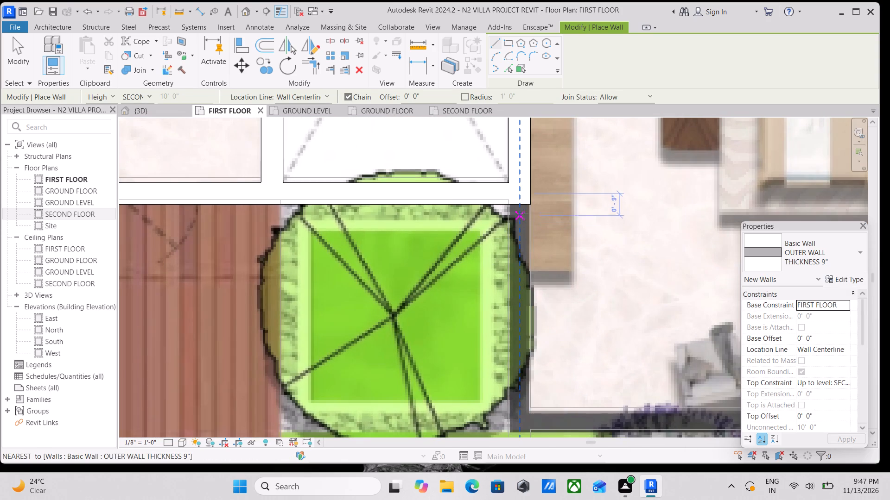
{"action": "left_click", "coordinate": [523, 208]}
{"action": "middle_click_drag", "start_coordinate": [521, 237], "coordinate": [512, 185]}
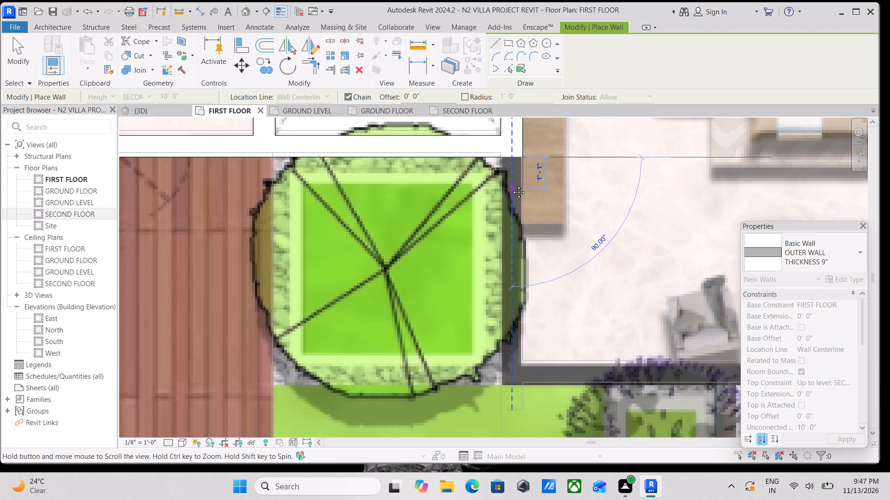
{"action": "middle_click_drag", "start_coordinate": [512, 185], "coordinate": [512, 167]}
{"action": "middle_click_drag", "start_coordinate": [517, 279], "coordinate": [514, 188]}
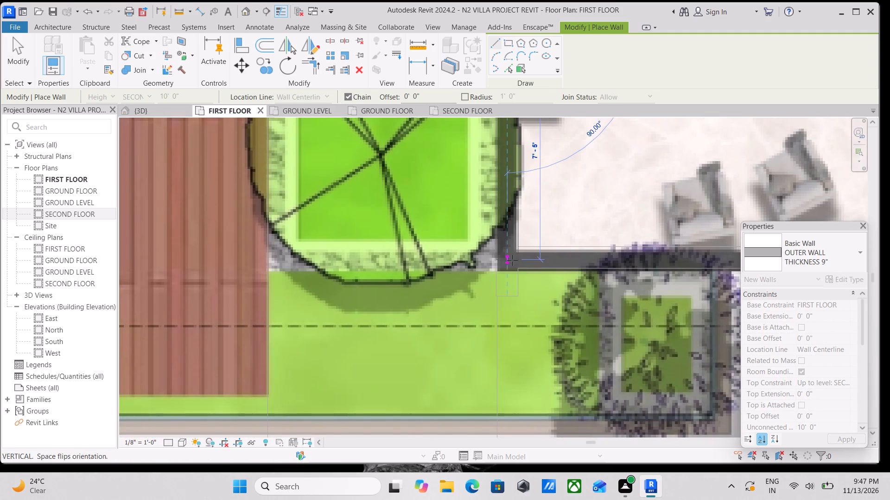
{"action": "left_click", "coordinate": [510, 252]}
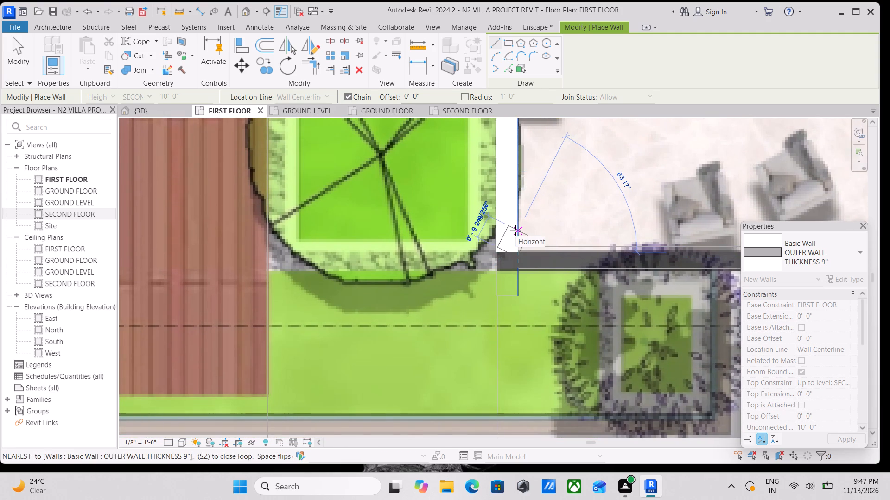
{"action": "scroll", "coordinate": [515, 230], "scroll_direction": "down", "scroll_amount": 6}
{"action": "middle_click_drag", "start_coordinate": [545, 242], "coordinate": [566, 208]}
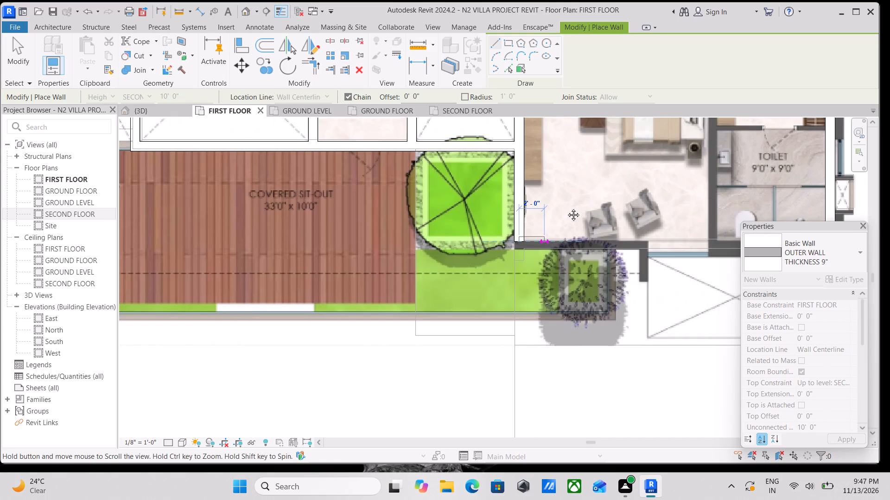
{"action": "middle_click_drag", "start_coordinate": [566, 208], "coordinate": [588, 176]}
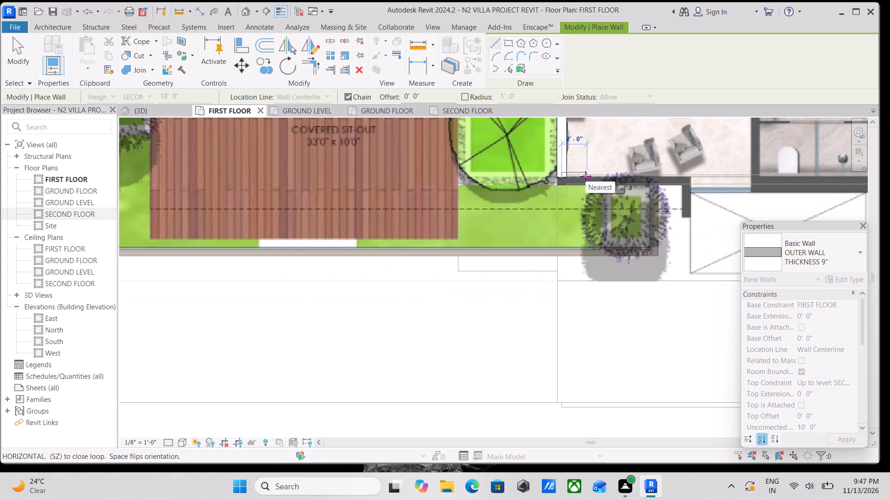
{"action": "key", "text": "Escape"}
Draw the south bedroom's 9" south wall from its southwest corner east to the outer face of the short return wall.
{"action": "scroll", "coordinate": [563, 184], "scroll_direction": "down", "scroll_amount": 3}
{"action": "middle_click_drag", "start_coordinate": [570, 182], "coordinate": [433, 170]}
{"action": "scroll", "coordinate": [503, 213], "scroll_direction": "up", "scroll_amount": 2}
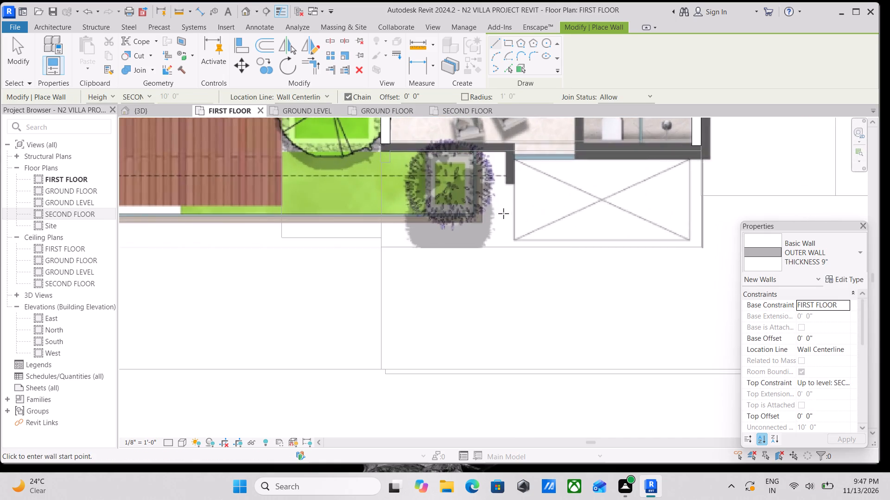
{"action": "scroll", "coordinate": [503, 213], "scroll_direction": "up", "scroll_amount": 1}
{"action": "scroll", "coordinate": [537, 183], "scroll_direction": "up", "scroll_amount": 3}
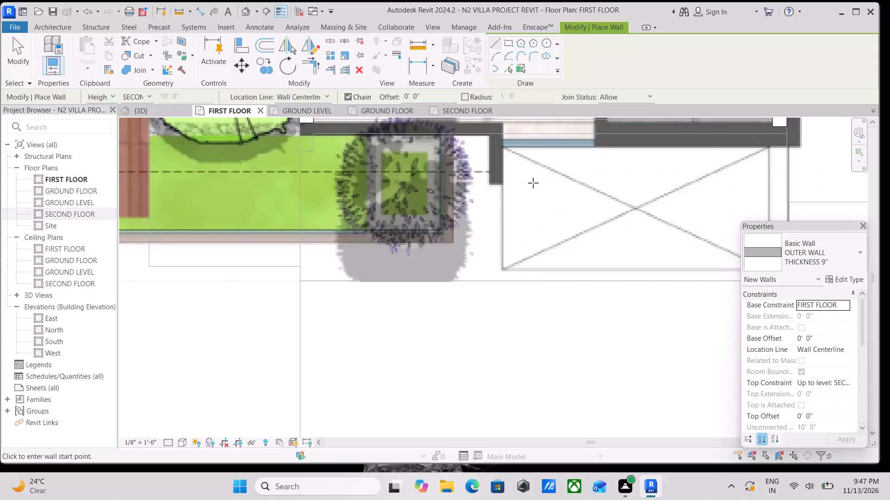
{"action": "scroll", "coordinate": [533, 183], "scroll_direction": "down", "scroll_amount": 10}
{"action": "middle_click_drag", "start_coordinate": [533, 183], "coordinate": [540, 324]}
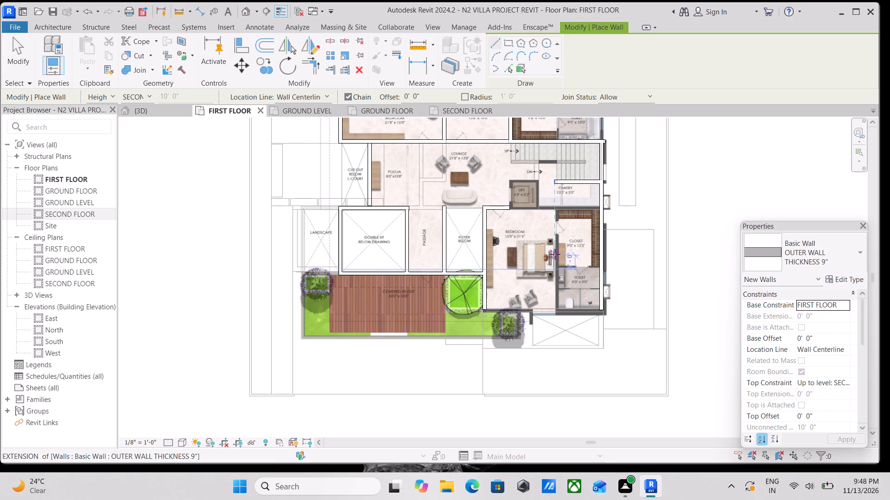
{"action": "scroll", "coordinate": [493, 304], "scroll_direction": "up", "scroll_amount": 6}
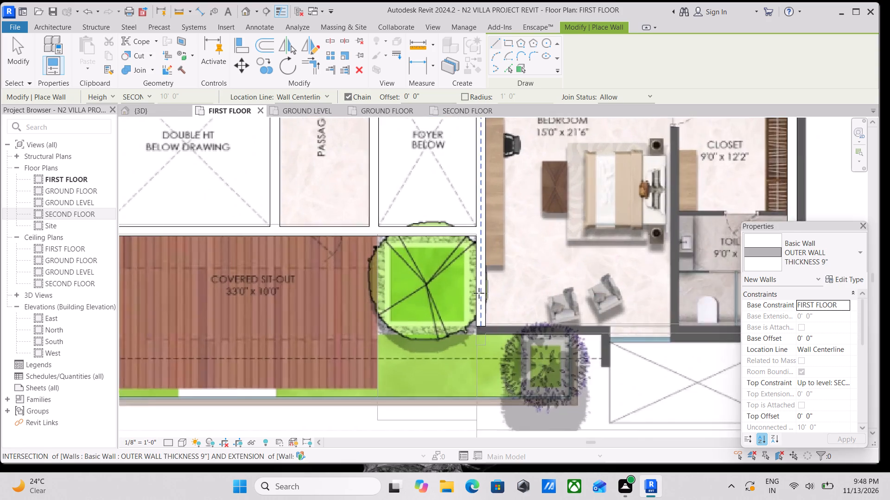
{"action": "scroll", "coordinate": [479, 293], "scroll_direction": "up", "scroll_amount": 2}
{"action": "middle_click_drag", "start_coordinate": [486, 315], "coordinate": [476, 213]}
{"action": "scroll", "coordinate": [617, 247], "scroll_direction": "up", "scroll_amount": 6}
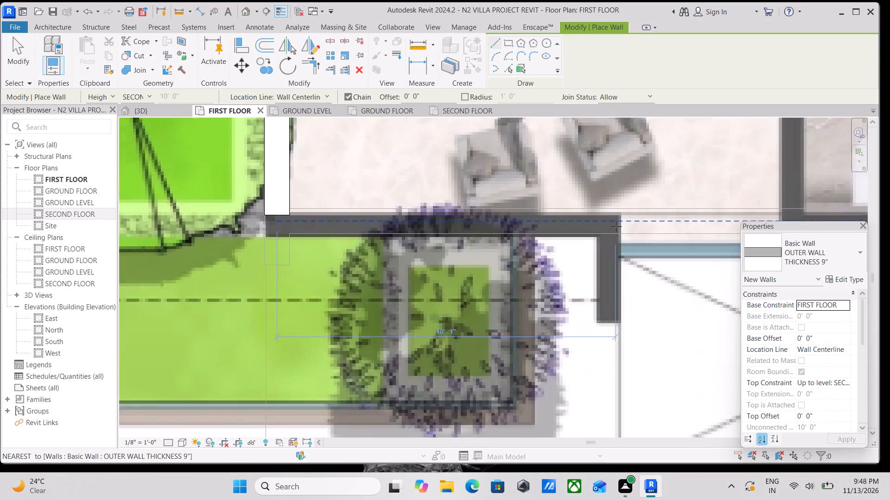
{"action": "scroll", "coordinate": [616, 226], "scroll_direction": "up", "scroll_amount": 1}
{"action": "middle_click_drag", "start_coordinate": [397, 244], "coordinate": [476, 245]}
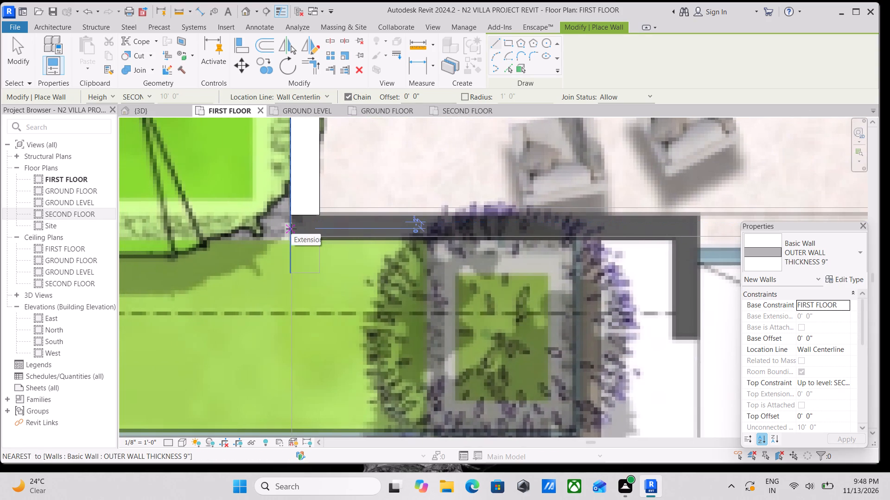
{"action": "left_click", "coordinate": [293, 227]}
{"action": "middle_click_drag", "start_coordinate": [442, 226], "coordinate": [348, 215]}
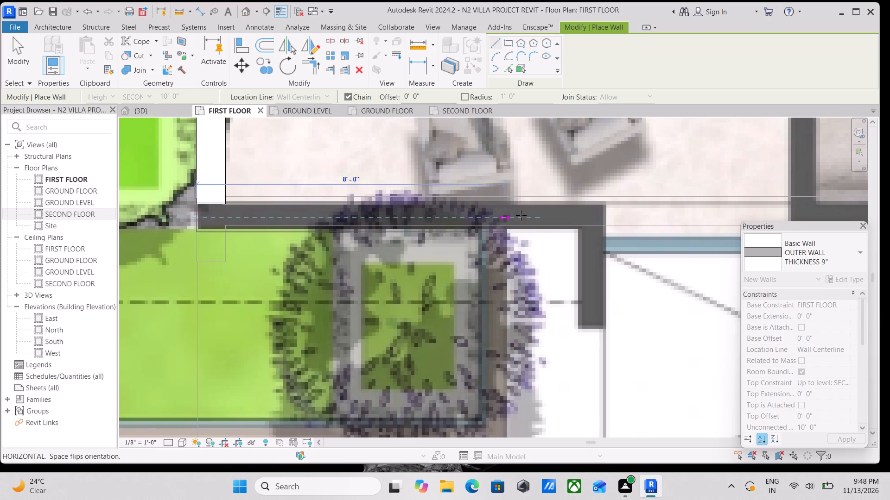
{"action": "left_click", "coordinate": [606, 212]}
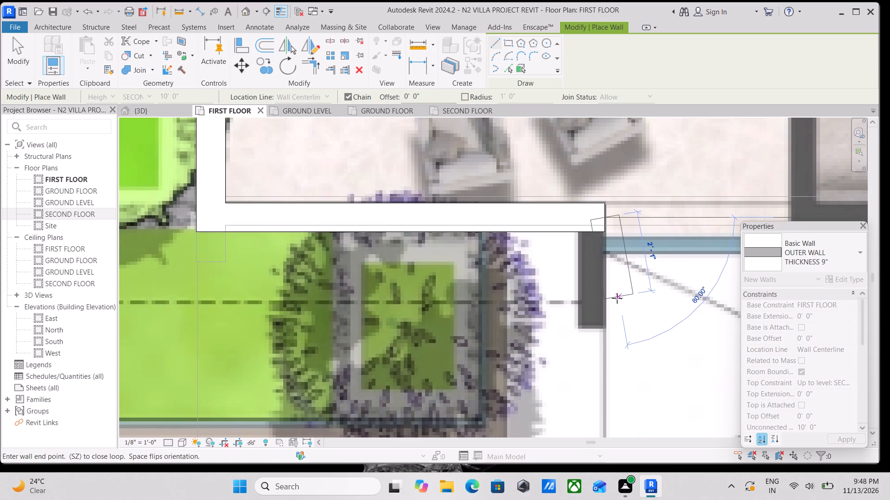
{"action": "key", "text": "Escape"}
Draw the short 9" return wall beside the small planter, from its south end north to the bedroom's south wall.
{"action": "left_click_drag", "start_coordinate": [591, 329], "coordinate": [591, 325]}
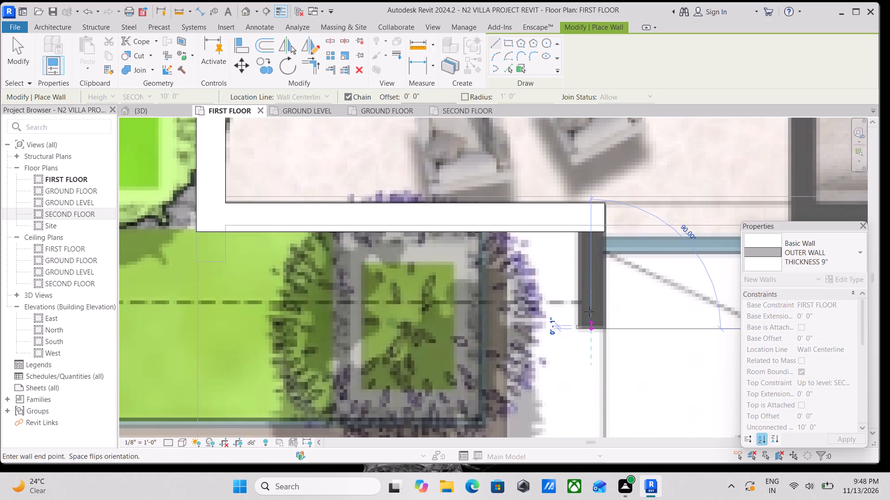
{"action": "left_click", "coordinate": [593, 234]}
{"action": "middle_click_drag", "start_coordinate": [593, 234], "coordinate": [585, 234]}
{"action": "key", "text": "Escape"}
Draw the projecting 9" outer wall east of the Closet and Toilet, about 12'-11" long, south to the duct's upper edge.
{"action": "scroll", "coordinate": [593, 250], "scroll_direction": "down", "scroll_amount": 5}
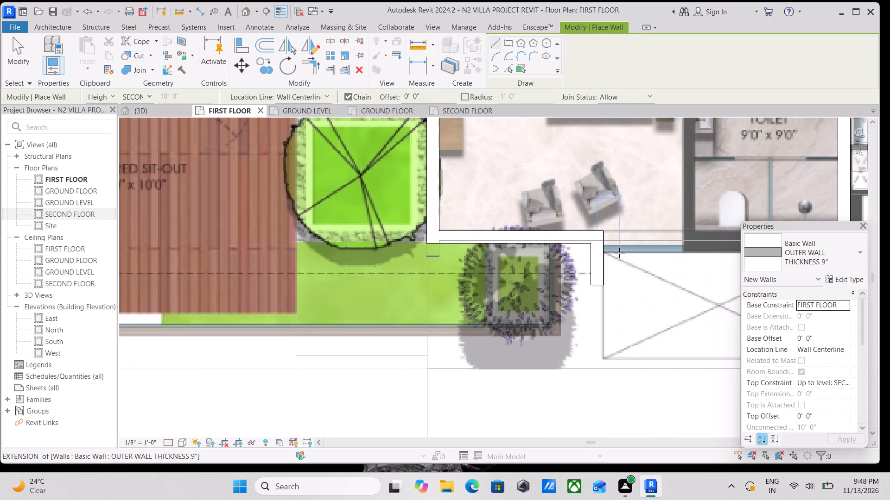
{"action": "scroll", "coordinate": [619, 253], "scroll_direction": "down", "scroll_amount": 2}
{"action": "middle_click_drag", "start_coordinate": [619, 253], "coordinate": [596, 239]}
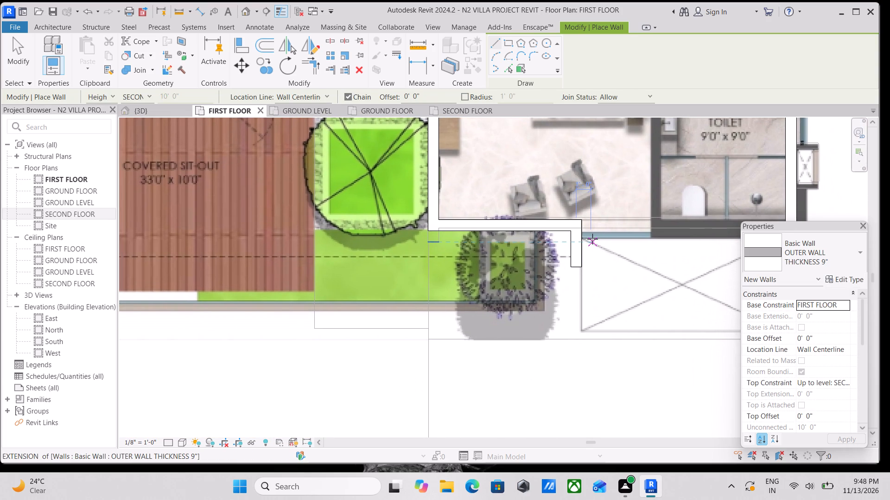
{"action": "scroll", "coordinate": [592, 239], "scroll_direction": "down", "scroll_amount": 6}
{"action": "middle_click_drag", "start_coordinate": [592, 239], "coordinate": [502, 260]}
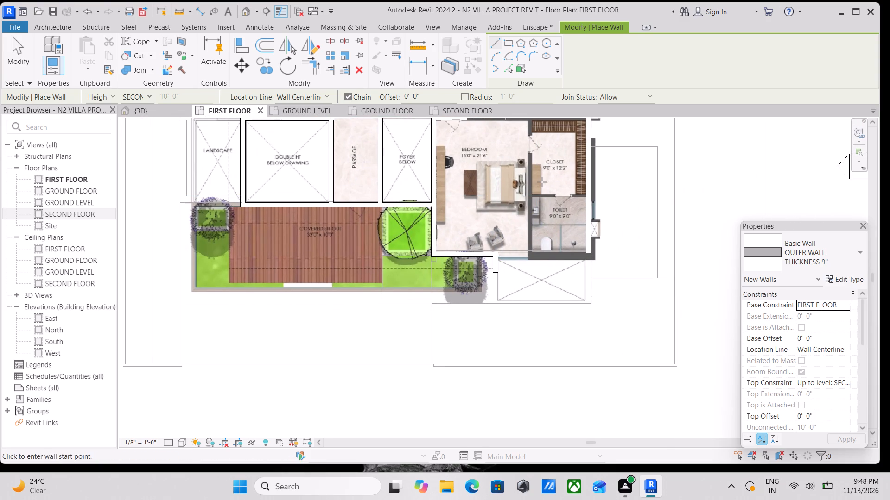
{"action": "scroll", "coordinate": [542, 182], "scroll_direction": "down", "scroll_amount": 4}
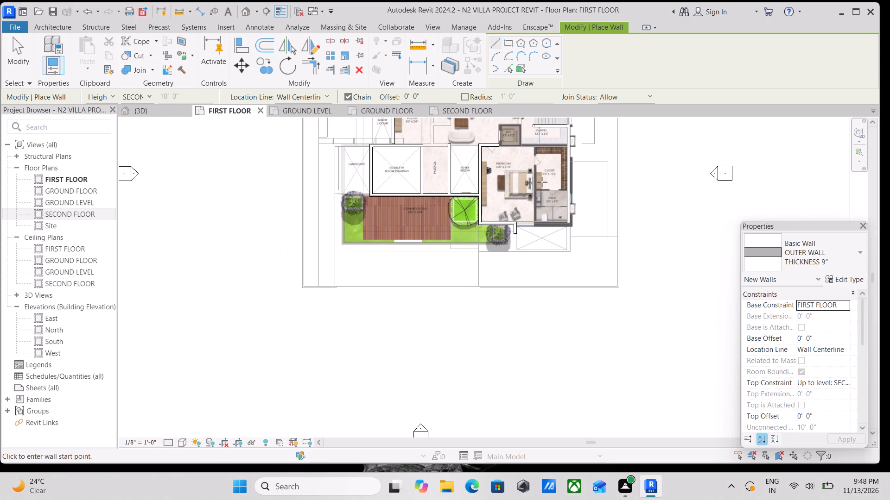
{"action": "middle_click_drag", "start_coordinate": [542, 182], "coordinate": [553, 222]}
{"action": "scroll", "coordinate": [606, 170], "scroll_direction": "up", "scroll_amount": 3}
{"action": "scroll", "coordinate": [577, 219], "scroll_direction": "up", "scroll_amount": 9}
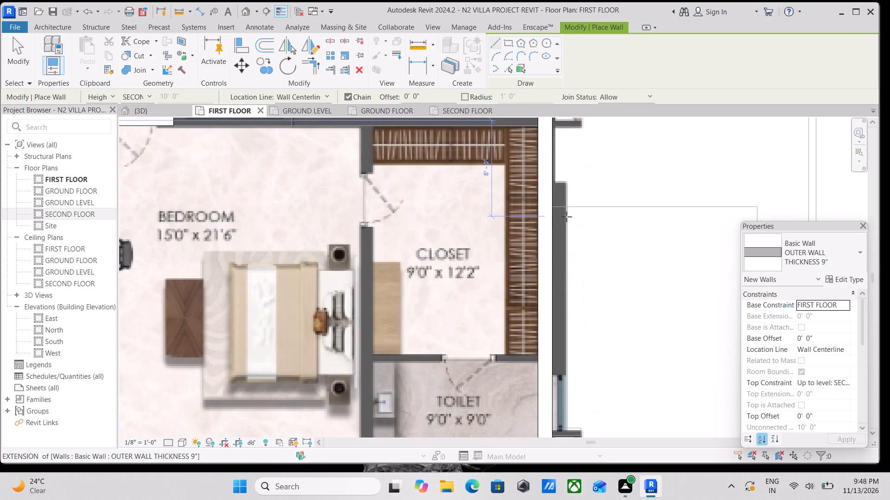
{"action": "left_click", "coordinate": [559, 183]}
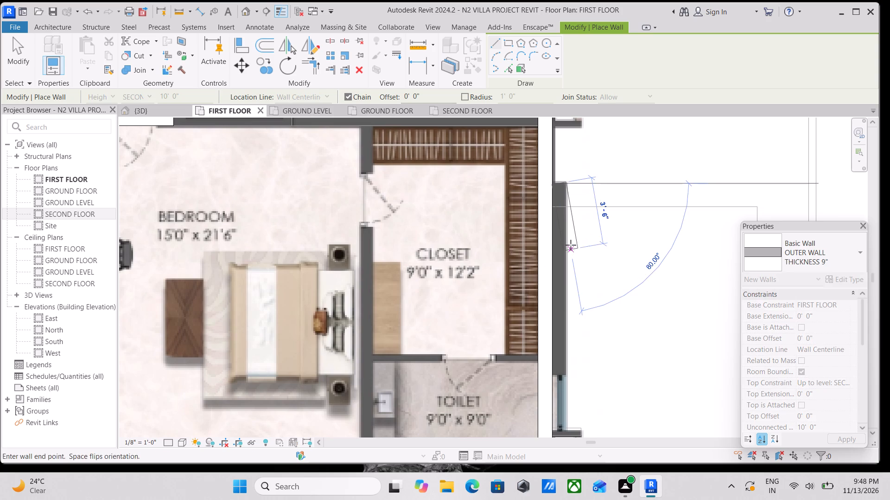
{"action": "middle_click_drag", "start_coordinate": [571, 245], "coordinate": [537, 154]}
{"action": "scroll", "coordinate": [531, 275], "scroll_direction": "down", "scroll_amount": 1}
{"action": "middle_click_drag", "start_coordinate": [531, 275], "coordinate": [516, 183]}
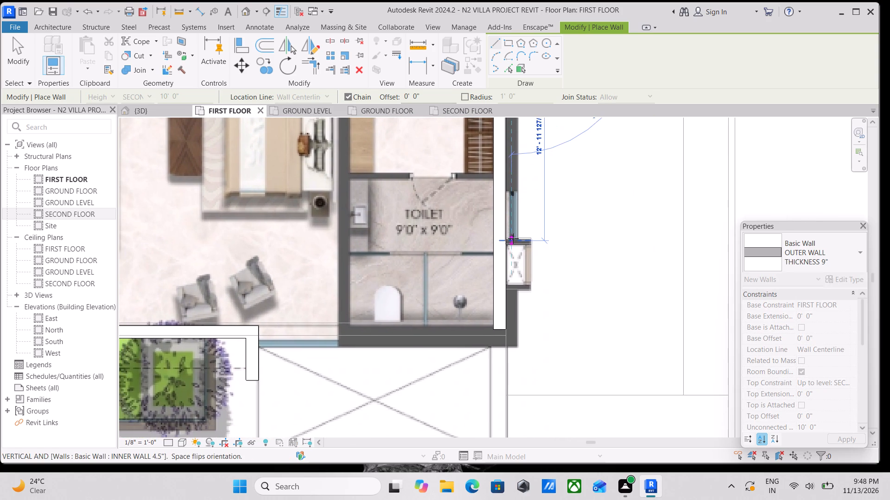
{"action": "left_click", "coordinate": [513, 239]}
{"action": "scroll", "coordinate": [513, 239], "scroll_direction": "down", "scroll_amount": 2}
{"action": "middle_click_drag", "start_coordinate": [513, 239], "coordinate": [515, 200]}
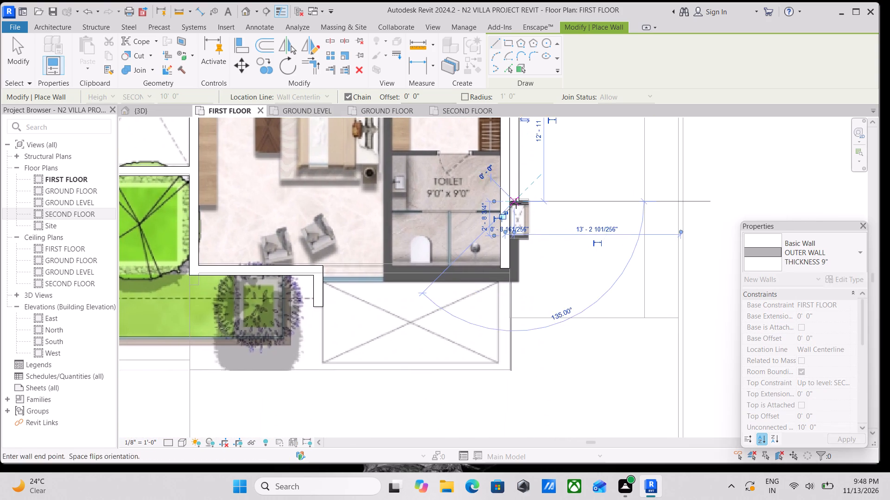
{"action": "key", "text": "Escape"}
Draw the 9" outer wall below the duct beside the Toilet, about 3'-6" south to the building's southeast corner, and end wall placement.
{"action": "scroll", "coordinate": [515, 259], "scroll_direction": "up", "scroll_amount": 3}
{"action": "left_click", "coordinate": [516, 232]}
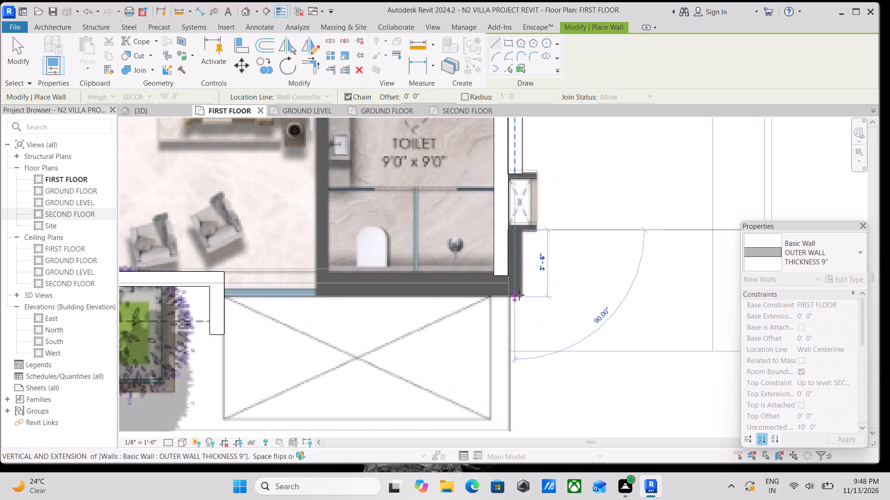
{"action": "left_click", "coordinate": [513, 298]}
{"action": "key", "text": "Escape"}
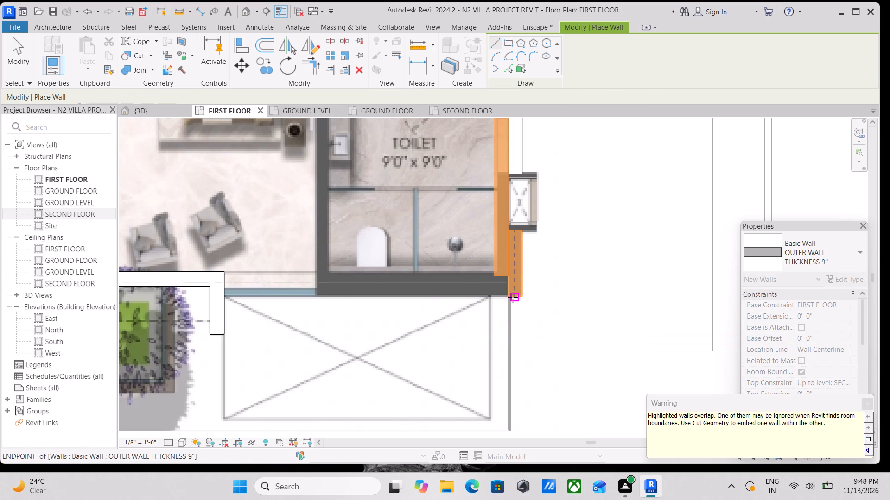
{"action": "key", "text": "Escape"}
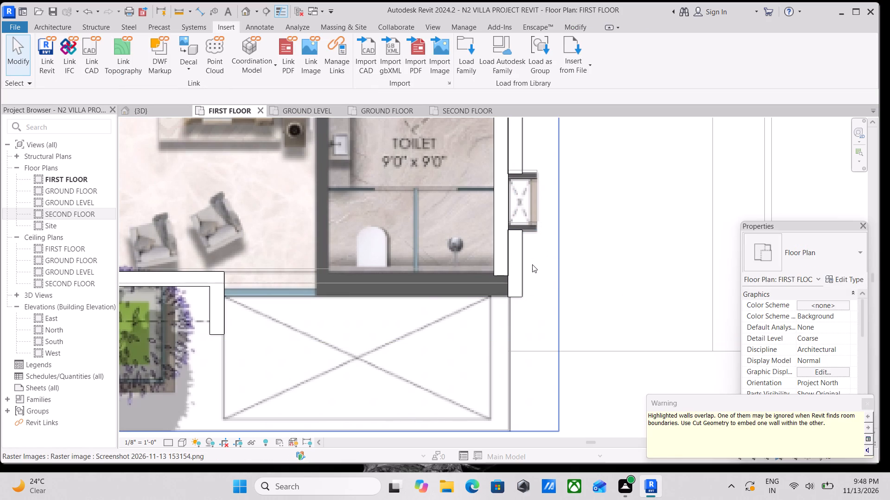
Examine the Toilet's south wall and the whole First Floor plan for walls still to trace.
{"action": "middle_click_drag", "start_coordinate": [510, 274], "coordinate": [608, 244]}
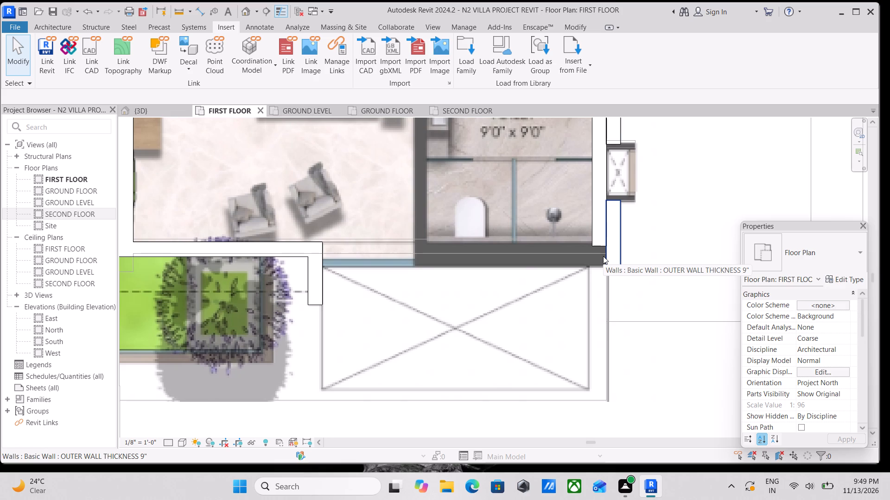
{"action": "scroll", "coordinate": [603, 256], "scroll_direction": "up", "scroll_amount": 3}
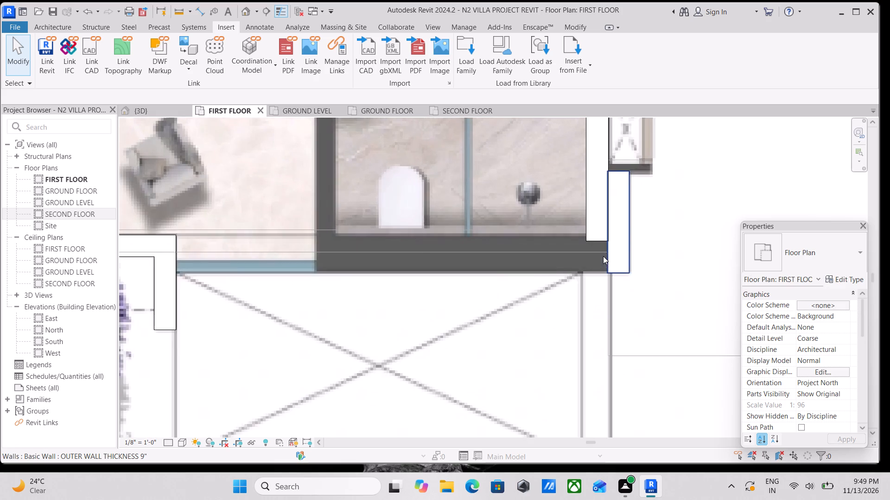
{"action": "scroll", "coordinate": [603, 256], "scroll_direction": "down", "scroll_amount": 5}
{"action": "scroll", "coordinate": [540, 258], "scroll_direction": "down", "scroll_amount": 2}
{"action": "middle_click_drag", "start_coordinate": [540, 258], "coordinate": [580, 275]}
{"action": "scroll", "coordinate": [524, 244], "scroll_direction": "down", "scroll_amount": 4}
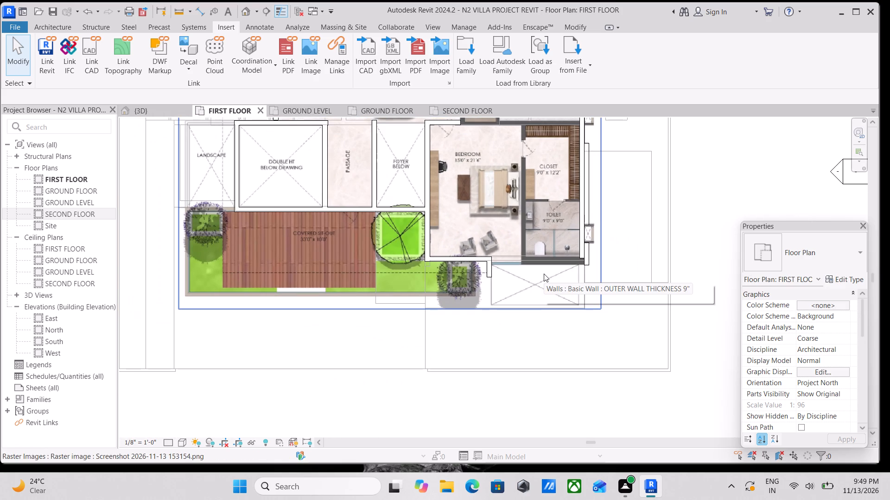
{"action": "scroll", "coordinate": [533, 270], "scroll_direction": "down", "scroll_amount": 4}
{"action": "middle_click_drag", "start_coordinate": [533, 271], "coordinate": [565, 330]}
{"action": "scroll", "coordinate": [551, 259], "scroll_direction": "up", "scroll_amount": 3}
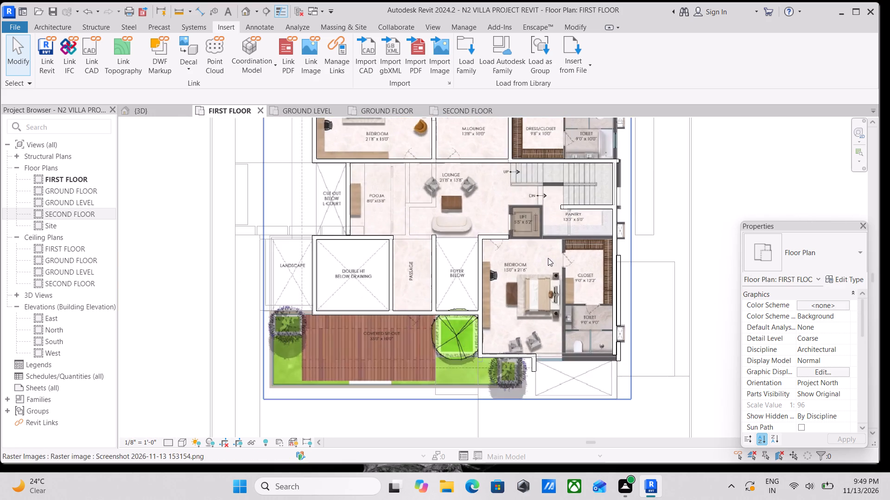
{"action": "scroll", "coordinate": [544, 257], "scroll_direction": "down", "scroll_amount": 1}
{"action": "middle_click_drag", "start_coordinate": [544, 257], "coordinate": [579, 331]}
{"action": "scroll", "coordinate": [579, 331], "scroll_direction": "up", "scroll_amount": 1}
{"action": "scroll", "coordinate": [547, 313], "scroll_direction": "down", "scroll_amount": 5}
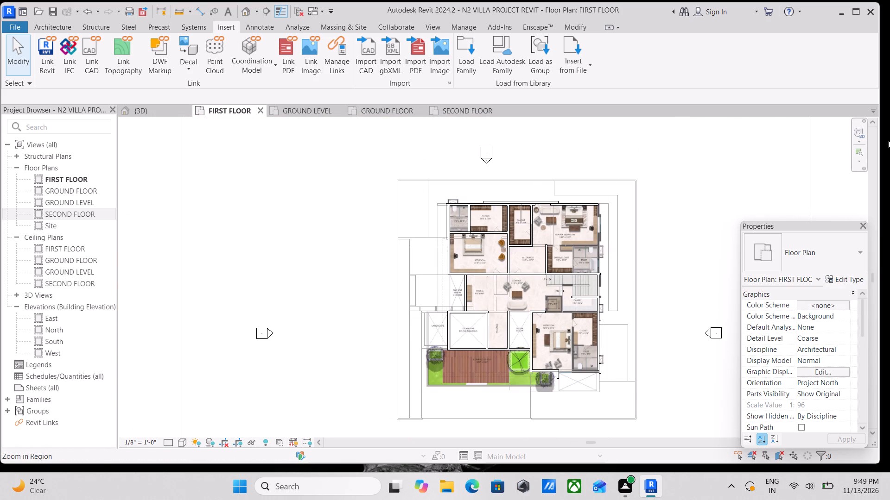
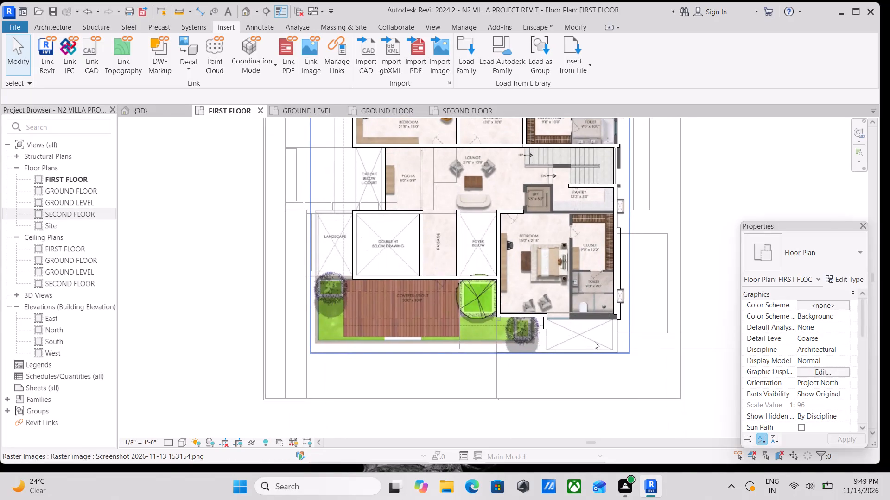
Examine the Bedroom, Closet and Toilet area of the First Floor plan for dividing walls still to trace.
{"action": "scroll", "coordinate": [594, 341], "scroll_direction": "up", "scroll_amount": 3}
{"action": "scroll", "coordinate": [629, 355], "scroll_direction": "up", "scroll_amount": 6}
{"action": "middle_click_drag", "start_coordinate": [545, 300], "coordinate": [578, 371]}
{"action": "scroll", "coordinate": [577, 369], "scroll_direction": "up", "scroll_amount": 1}
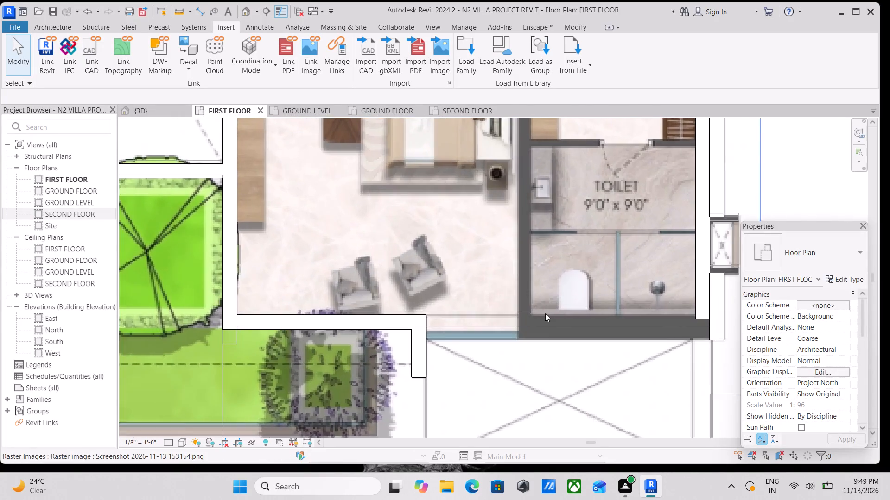
{"action": "scroll", "coordinate": [545, 313], "scroll_direction": "down", "scroll_amount": 4}
{"action": "middle_click_drag", "start_coordinate": [545, 313], "coordinate": [599, 394]}
{"action": "middle_click_drag", "start_coordinate": [618, 365], "coordinate": [619, 332]}
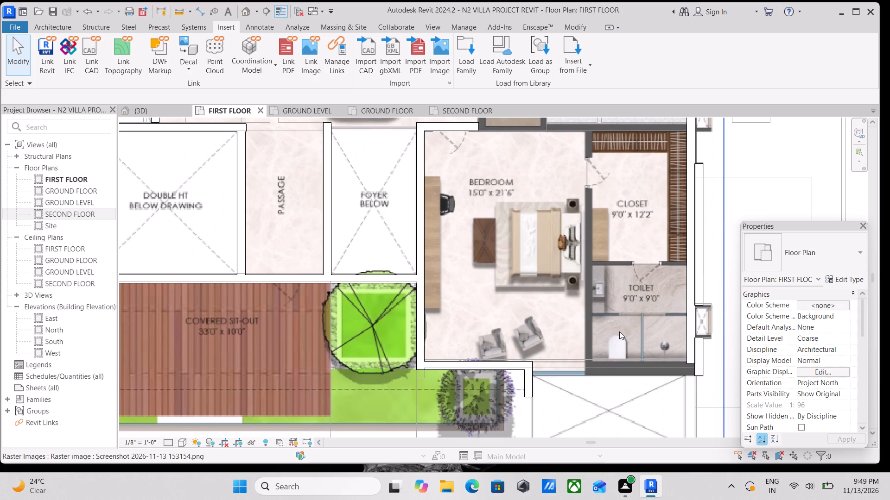
{"action": "scroll", "coordinate": [610, 340], "scroll_direction": "up", "scroll_amount": 3}
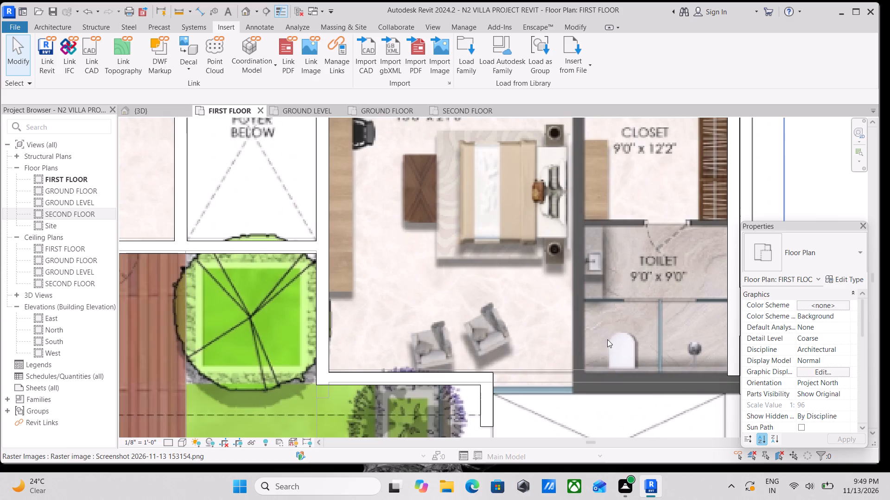
{"action": "scroll", "coordinate": [602, 331], "scroll_direction": "down", "scroll_amount": 3}
{"action": "middle_click_drag", "start_coordinate": [602, 331], "coordinate": [623, 382]}
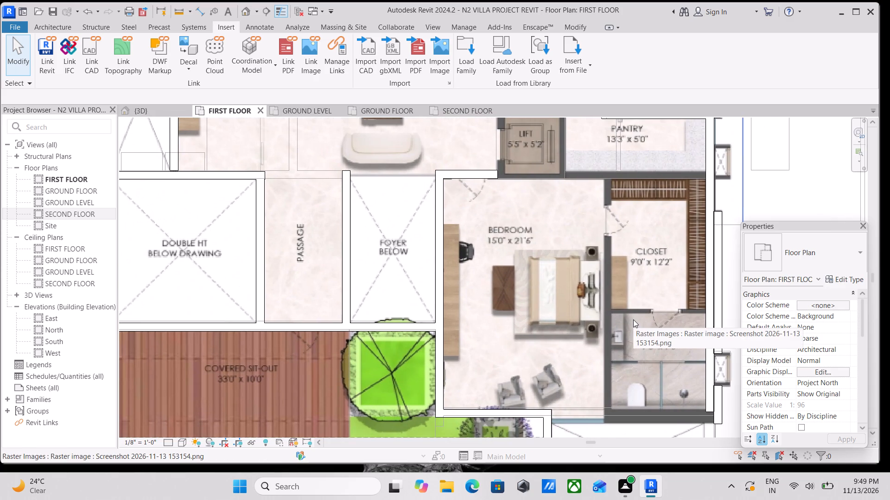
Draw the 9" wall between the Pantry and the Closet, from the east outer wall west to the Lift's southeast corner.
{"action": "type", "text": "wa"}
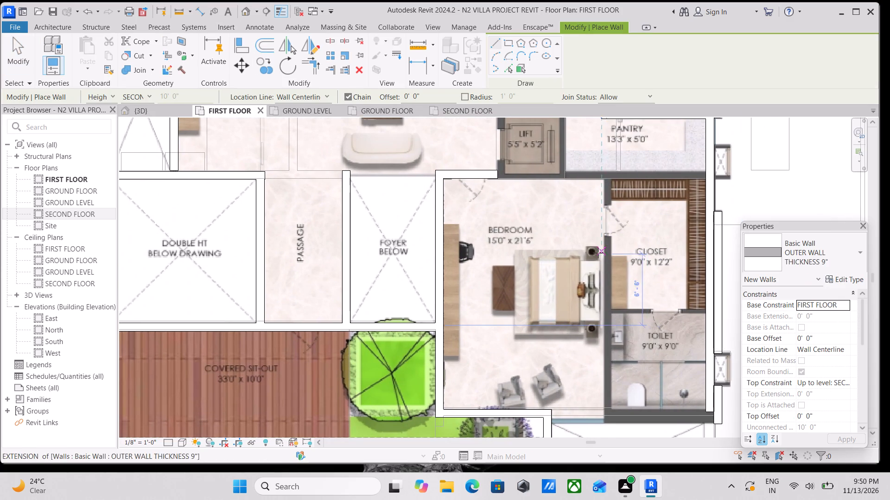
{"action": "middle_click_drag", "start_coordinate": [586, 258], "coordinate": [575, 349]}
{"action": "scroll", "coordinate": [688, 265], "scroll_direction": "up", "scroll_amount": 8}
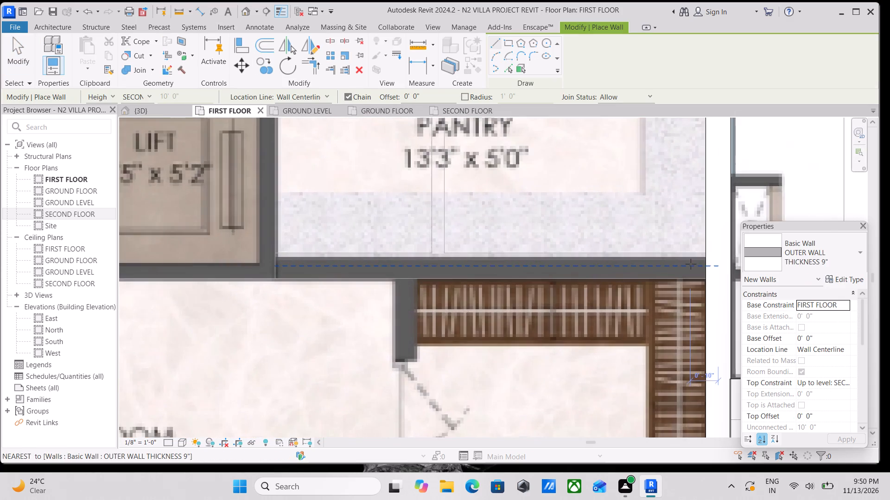
{"action": "scroll", "coordinate": [691, 264], "scroll_direction": "up", "scroll_amount": 2}
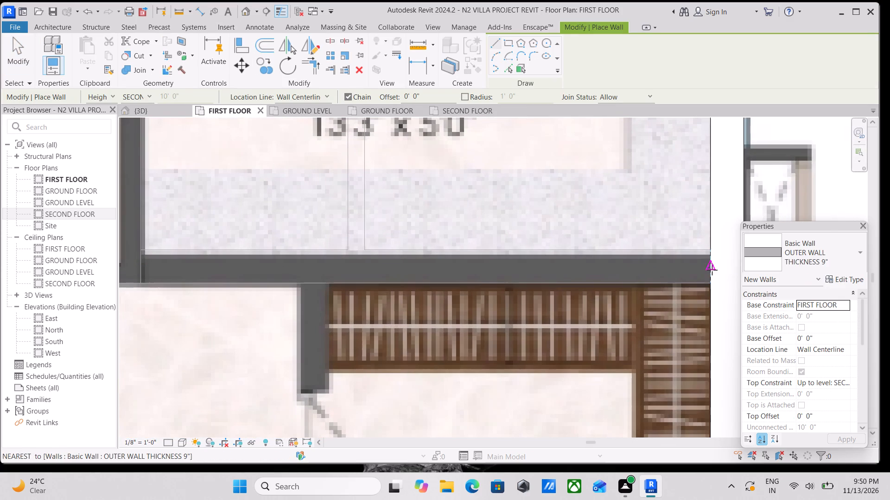
{"action": "left_click", "coordinate": [711, 269]}
{"action": "middle_click_drag", "start_coordinate": [599, 270], "coordinate": [636, 272]}
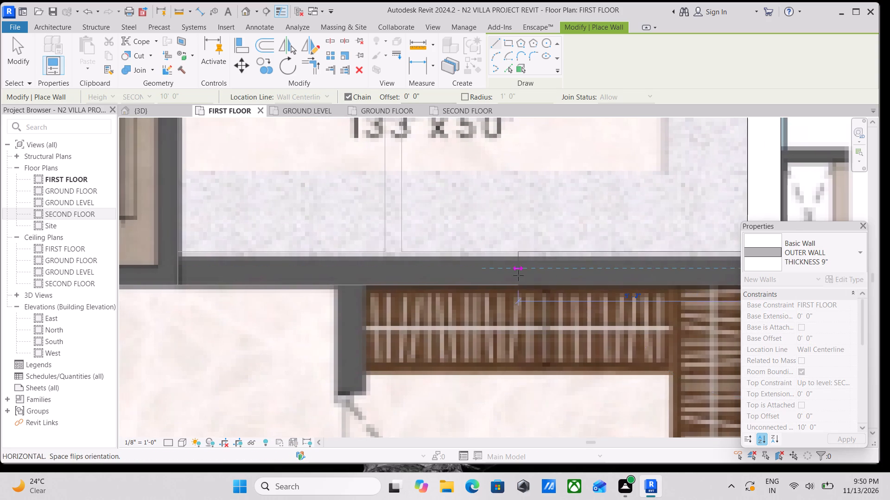
{"action": "middle_click_drag", "start_coordinate": [518, 275], "coordinate": [710, 278]}
{"action": "scroll", "coordinate": [710, 278], "scroll_direction": "up", "scroll_amount": 1}
{"action": "middle_click_drag", "start_coordinate": [505, 280], "coordinate": [658, 281]}
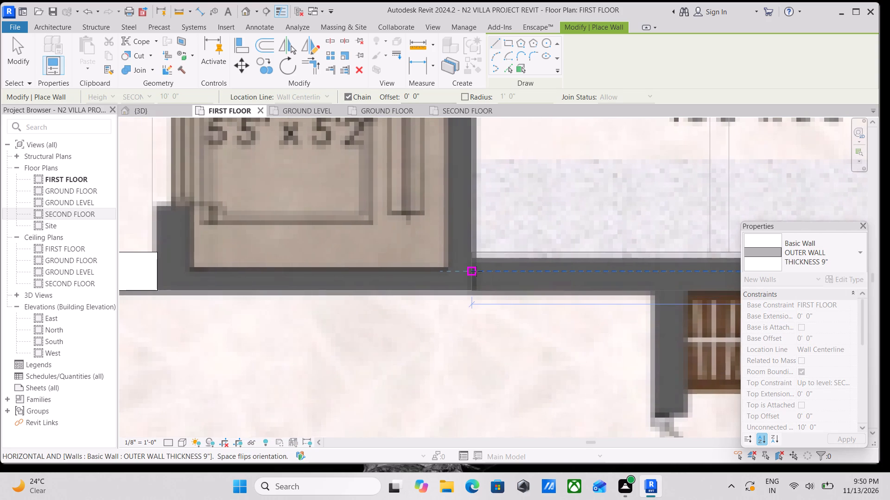
{"action": "left_click", "coordinate": [477, 271]}
{"action": "scroll", "coordinate": [477, 271], "scroll_direction": "down", "scroll_amount": 6}
{"action": "middle_click_drag", "start_coordinate": [477, 271], "coordinate": [485, 301]}
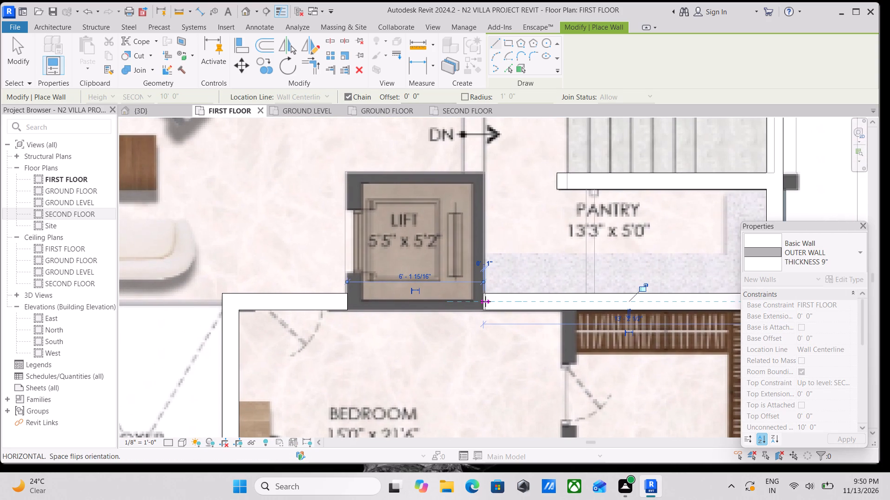
{"action": "key", "text": "Escape"}
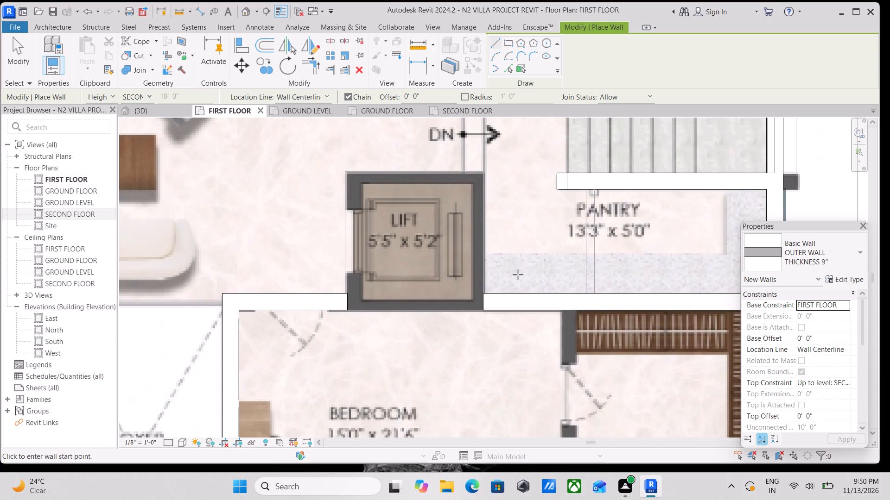
Examine the wall line between the Bedroom and the Closet and Toilet, and the Toilet's south side, on the plan image.
{"action": "scroll", "coordinate": [506, 328], "scroll_direction": "down", "scroll_amount": 3}
{"action": "middle_click_drag", "start_coordinate": [500, 326], "coordinate": [536, 248]}
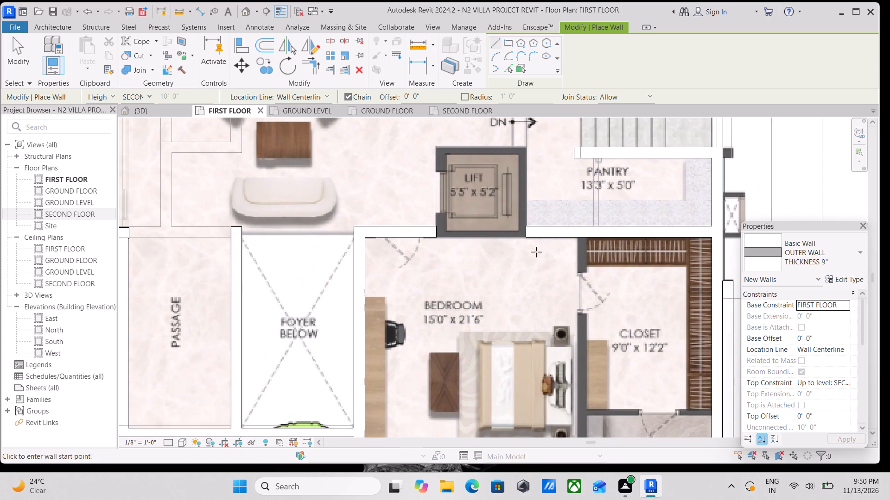
{"action": "middle_click_drag", "start_coordinate": [585, 405], "coordinate": [603, 270]}
{"action": "scroll", "coordinate": [591, 340], "scroll_direction": "down", "scroll_amount": 1}
{"action": "middle_click_drag", "start_coordinate": [593, 400], "coordinate": [604, 313]}
{"action": "scroll", "coordinate": [674, 323], "scroll_direction": "up", "scroll_amount": 3}
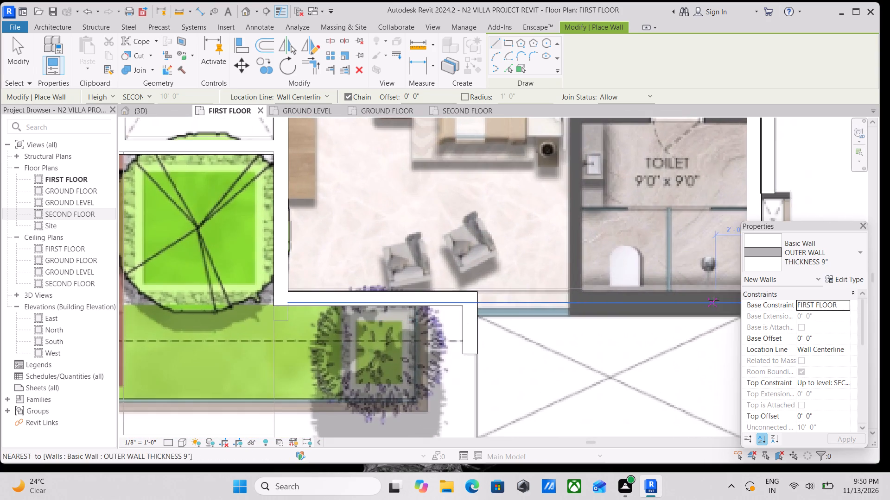
{"action": "middle_click_drag", "start_coordinate": [714, 300], "coordinate": [614, 345]}
{"action": "scroll", "coordinate": [613, 345], "scroll_direction": "up", "scroll_amount": 1}
{"action": "scroll", "coordinate": [656, 341], "scroll_direction": "up", "scroll_amount": 3}
{"action": "scroll", "coordinate": [575, 345], "scroll_direction": "down", "scroll_amount": 3}
{"action": "middle_click_drag", "start_coordinate": [575, 345], "coordinate": [655, 403]}
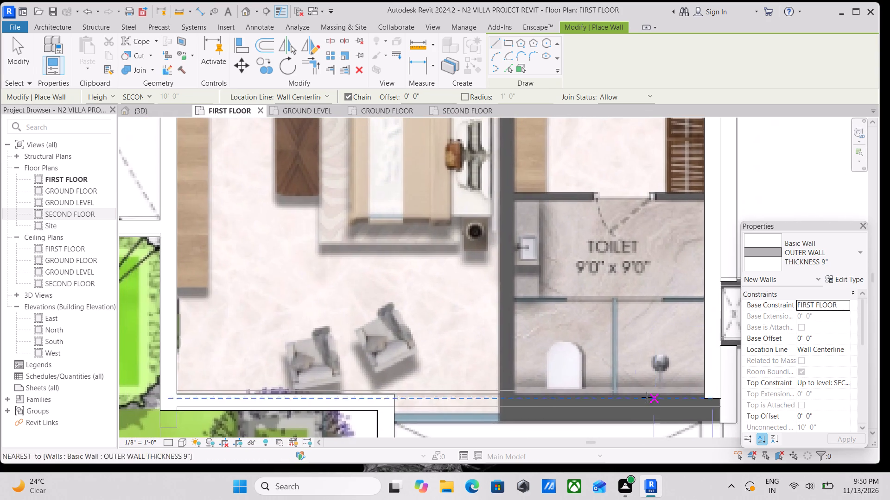
{"action": "scroll", "coordinate": [584, 328], "scroll_direction": "down", "scroll_amount": 4}
{"action": "middle_click_drag", "start_coordinate": [584, 329], "coordinate": [646, 427]}
{"action": "scroll", "coordinate": [588, 337], "scroll_direction": "up", "scroll_amount": 1}
{"action": "scroll", "coordinate": [616, 311], "scroll_direction": "down", "scroll_amount": 3}
{"action": "middle_click_drag", "start_coordinate": [616, 314], "coordinate": [626, 369]}
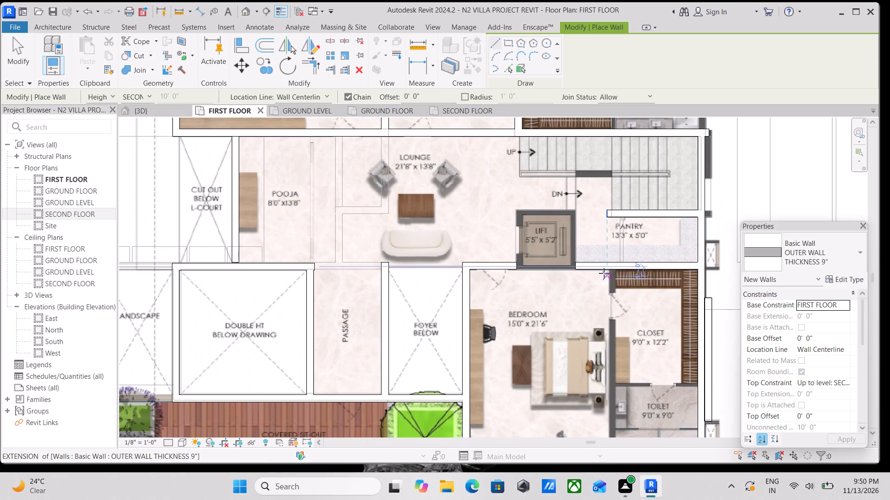
Draw the 9" wall dividing the Bedroom from the Closet and Toilet, about 22' long, from the Pantry wall south to the building's south edge.
{"action": "scroll", "coordinate": [605, 272], "scroll_direction": "up", "scroll_amount": 7}
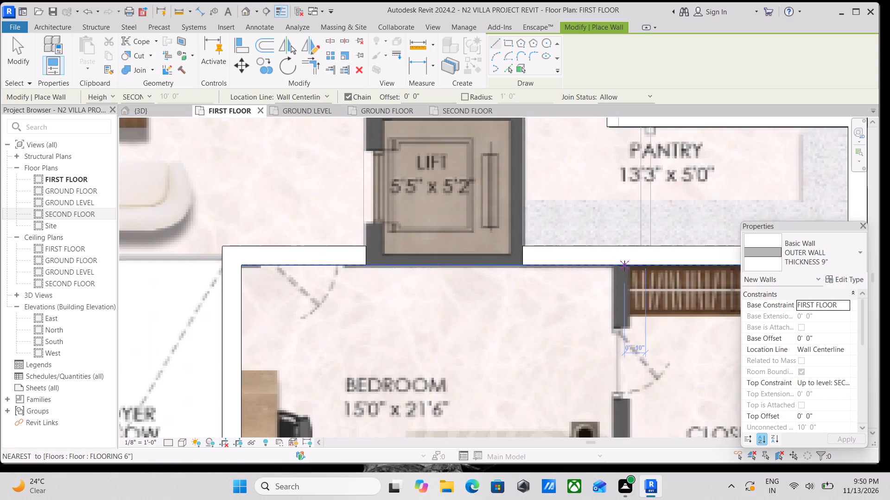
{"action": "left_click", "coordinate": [623, 266]}
{"action": "middle_click_drag", "start_coordinate": [623, 338], "coordinate": [622, 215]}
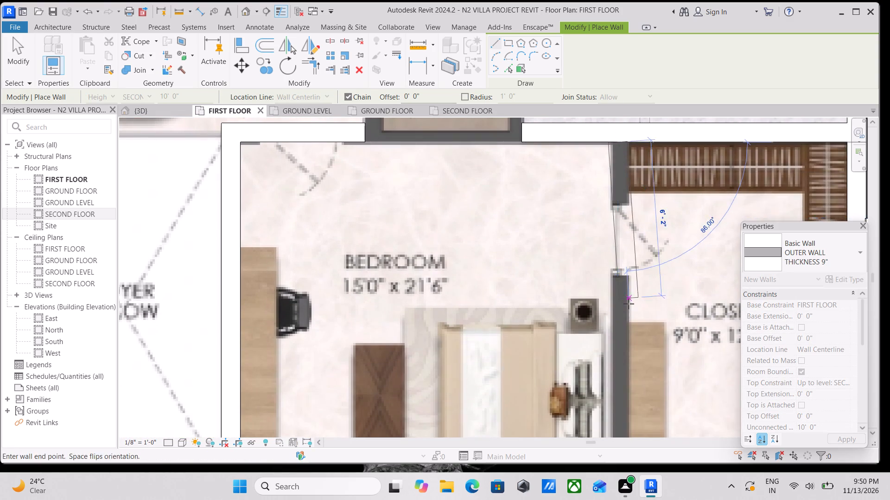
{"action": "scroll", "coordinate": [629, 304], "scroll_direction": "down", "scroll_amount": 3}
{"action": "middle_click_drag", "start_coordinate": [629, 304], "coordinate": [624, 214]}
{"action": "middle_click_drag", "start_coordinate": [629, 317], "coordinate": [610, 225]}
{"action": "scroll", "coordinate": [606, 334], "scroll_direction": "down", "scroll_amount": 1}
{"action": "middle_click_drag", "start_coordinate": [606, 334], "coordinate": [609, 309]}
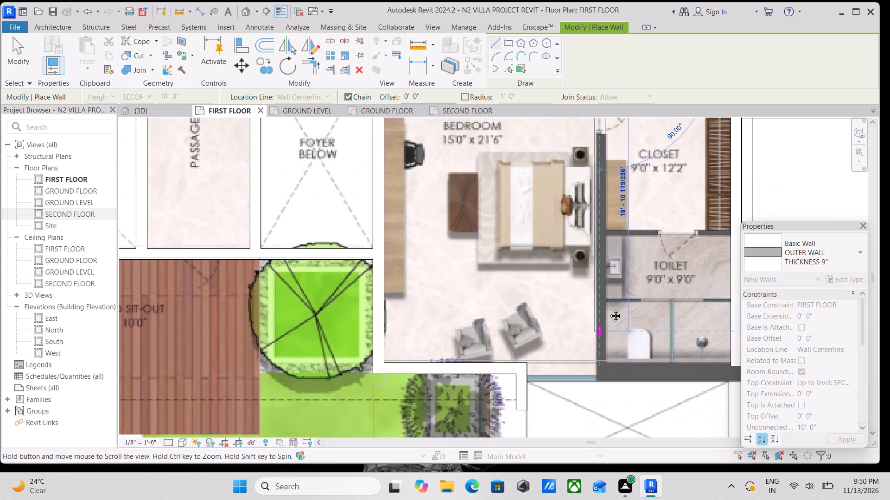
{"action": "middle_click_drag", "start_coordinate": [609, 309], "coordinate": [611, 279]}
{"action": "left_click", "coordinate": [609, 315]}
{"action": "scroll", "coordinate": [610, 315], "scroll_direction": "down", "scroll_amount": 2}
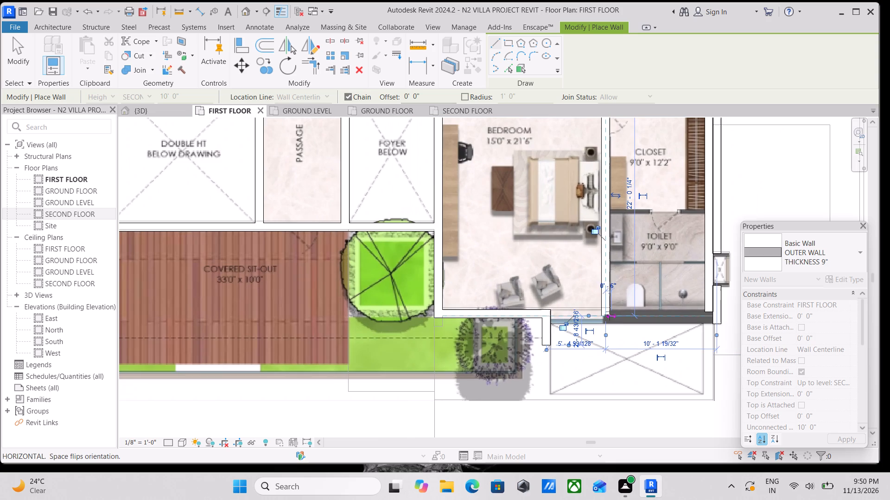
{"action": "key", "text": "Escape"}
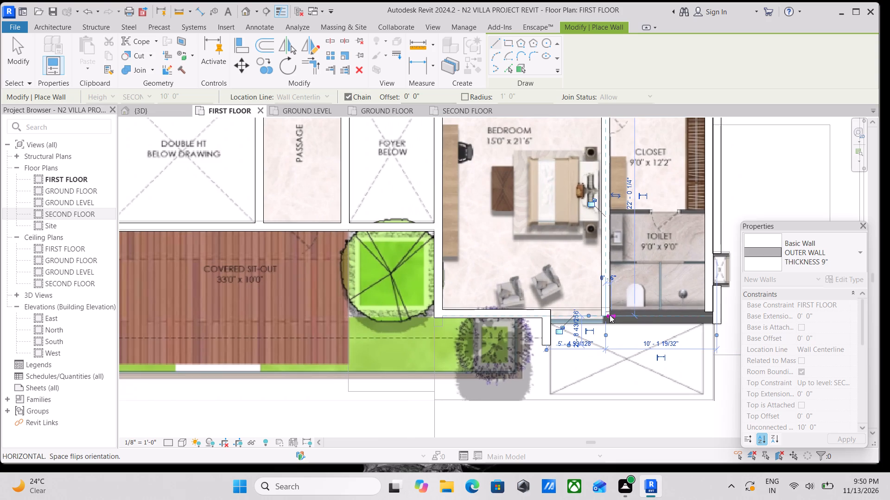
Draw a 9" wall along the Toilet's south side, about 9'-5" long, from the Bedroom dividing wall east to the outer wall.
{"action": "scroll", "coordinate": [680, 316], "scroll_direction": "up", "scroll_amount": 5}
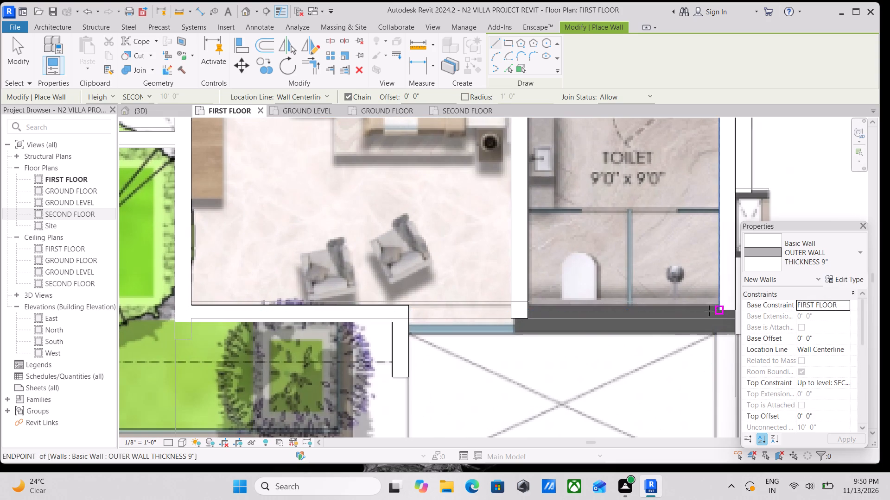
{"action": "left_click", "coordinate": [529, 310]}
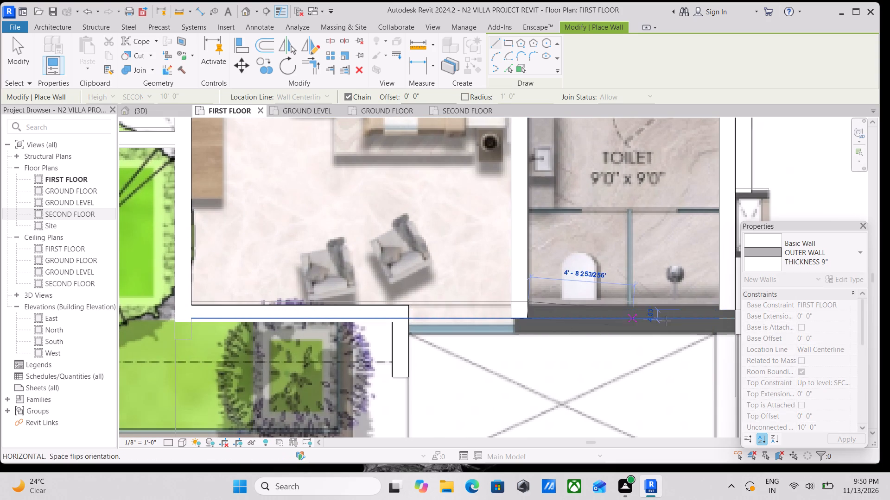
{"action": "middle_click_drag", "start_coordinate": [667, 321], "coordinate": [640, 317]}
{"action": "left_click", "coordinate": [709, 312]}
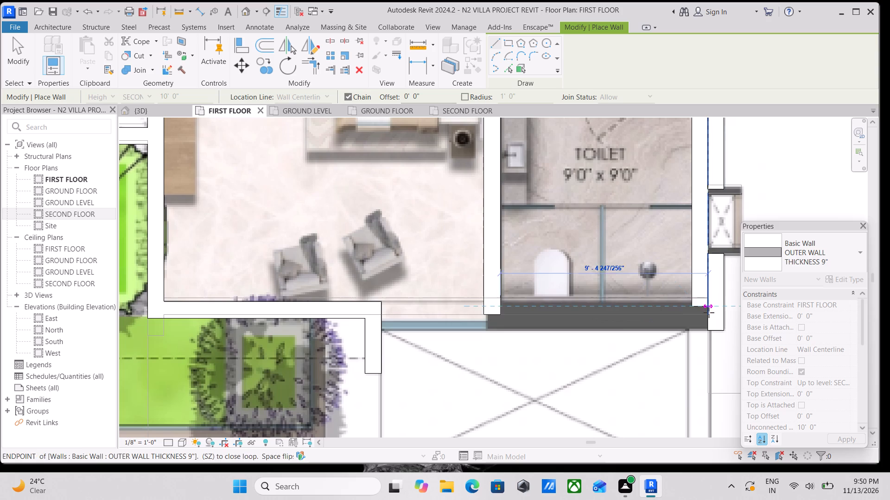
{"action": "key", "text": "Escape"}
Draw a second 9" wall just south of the Toilet's south wall, from the dividing wall's end to the east outer wall, and end wall placement.
{"action": "scroll", "coordinate": [513, 331], "scroll_direction": "up", "scroll_amount": 2}
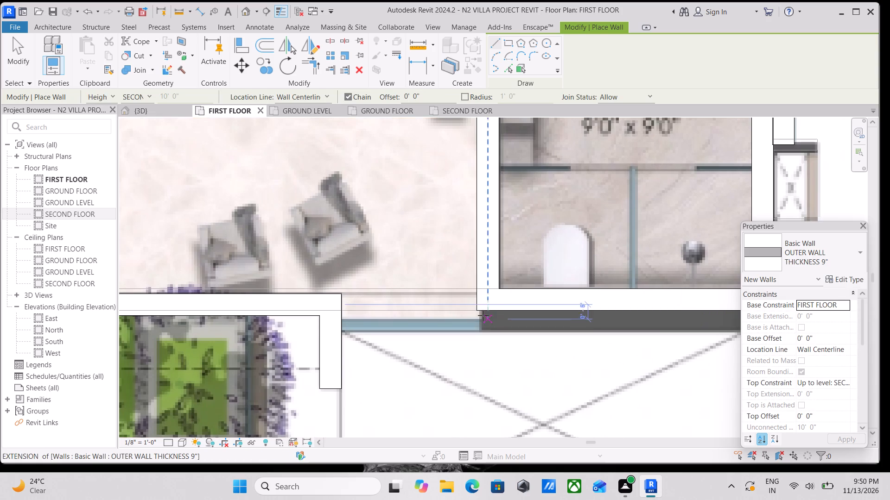
{"action": "left_click", "coordinate": [483, 320]}
{"action": "middle_click_drag", "start_coordinate": [621, 325], "coordinate": [543, 316]}
{"action": "left_click", "coordinate": [693, 313]}
{"action": "scroll", "coordinate": [693, 313], "scroll_direction": "down", "scroll_amount": 2}
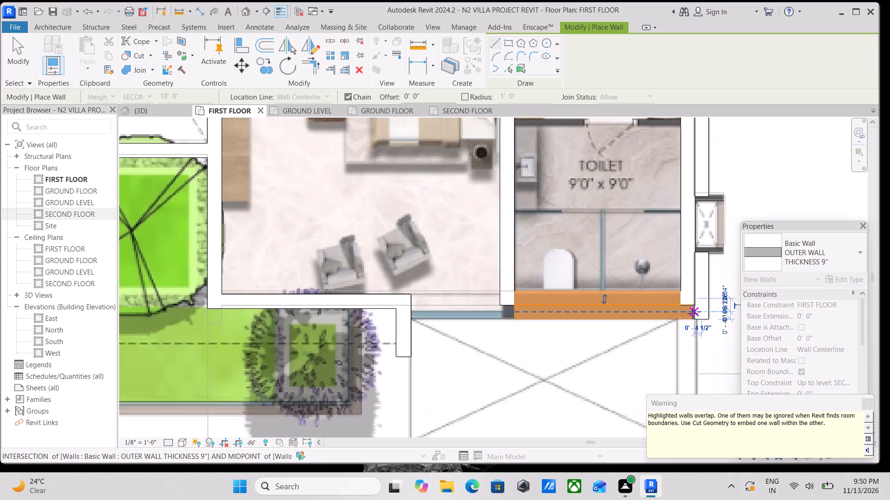
{"action": "scroll", "coordinate": [693, 313], "scroll_direction": "down", "scroll_amount": 2}
{"action": "key", "text": "Escape"}
{"action": "scroll", "coordinate": [561, 310], "scroll_direction": "down", "scroll_amount": 2}
{"action": "middle_click_drag", "start_coordinate": [561, 310], "coordinate": [572, 336]}
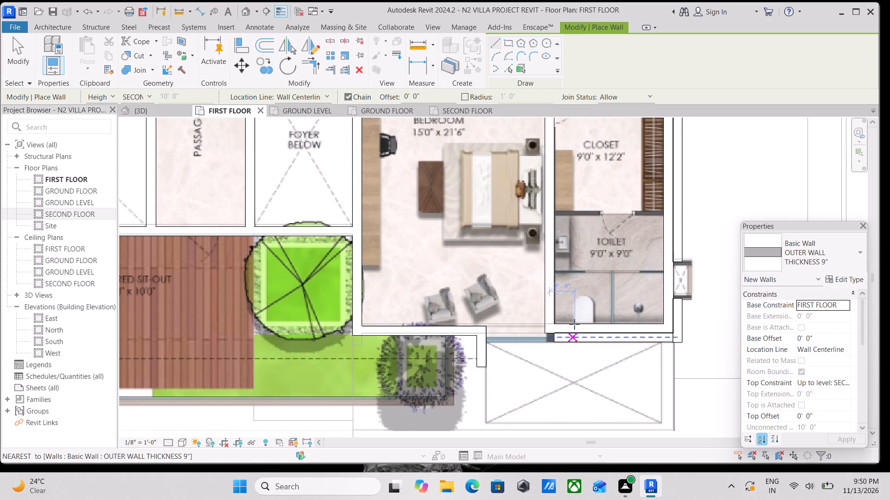
{"action": "key", "text": "Escape"}
Examine the First Floor plan, including the Lounge, Pantry and Closet areas, for walls still to trace.
{"action": "scroll", "coordinate": [574, 293], "scroll_direction": "down", "scroll_amount": 5}
{"action": "middle_click_drag", "start_coordinate": [593, 281], "coordinate": [611, 332]}
{"action": "scroll", "coordinate": [612, 277], "scroll_direction": "down", "scroll_amount": 1}
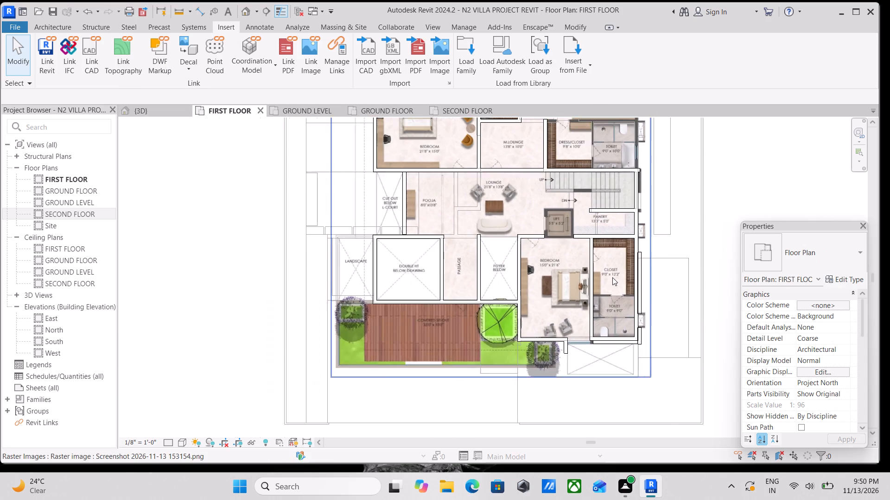
{"action": "scroll", "coordinate": [612, 277], "scroll_direction": "down", "scroll_amount": 2}
{"action": "middle_click_drag", "start_coordinate": [612, 277], "coordinate": [619, 307]}
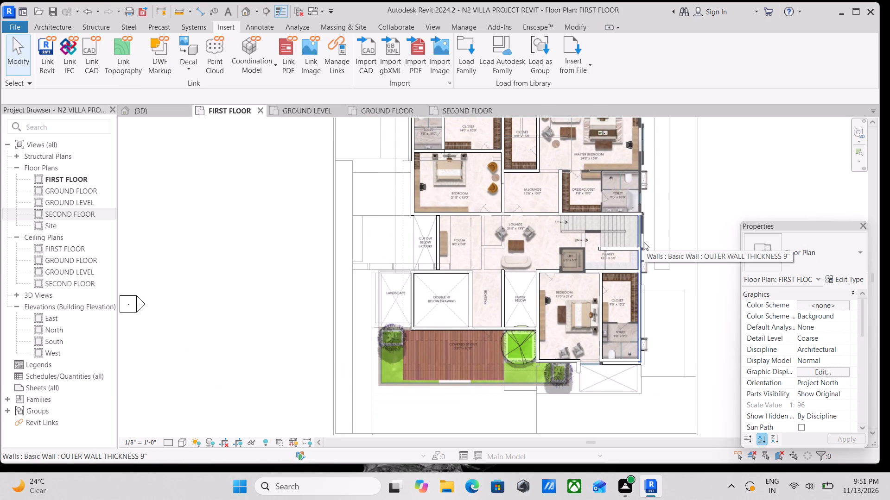
{"action": "scroll", "coordinate": [644, 242], "scroll_direction": "up", "scroll_amount": 6}
{"action": "middle_click_drag", "start_coordinate": [614, 347], "coordinate": [628, 287]}
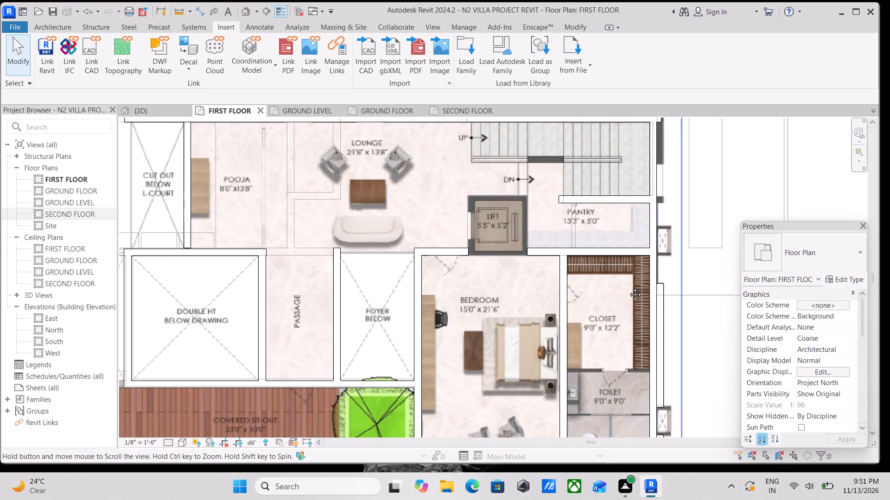
{"action": "middle_click_drag", "start_coordinate": [628, 287], "coordinate": [631, 278]}
Start a new wall for the Closet and Toilet partition and set its type to OUTER WALL THICKNESS 8".
{"action": "type", "text": "wa"}
{"action": "scroll", "coordinate": [633, 337], "scroll_direction": "up", "scroll_amount": 1}
{"action": "middle_click_drag", "start_coordinate": [635, 345], "coordinate": [649, 246]}
{"action": "scroll", "coordinate": [668, 249], "scroll_direction": "up", "scroll_amount": 6}
{"action": "left_click", "coordinate": [814, 253]}
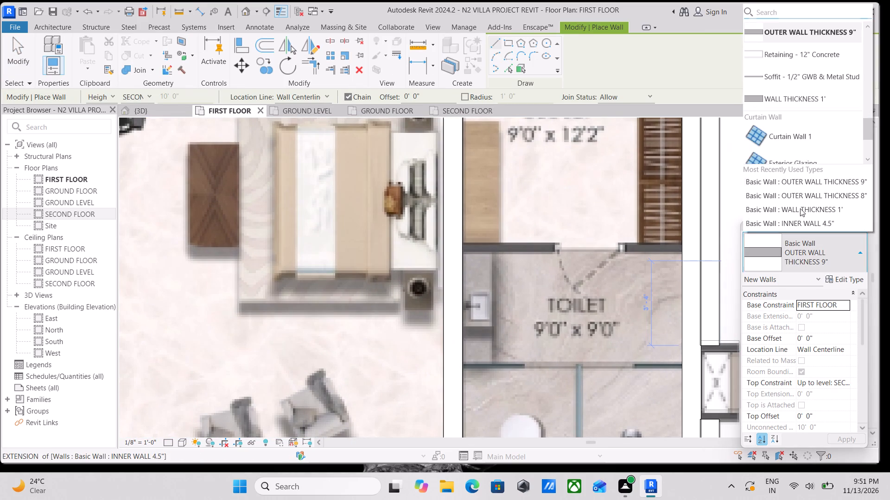
{"action": "scroll", "coordinate": [797, 95], "scroll_direction": "up", "scroll_amount": 3}
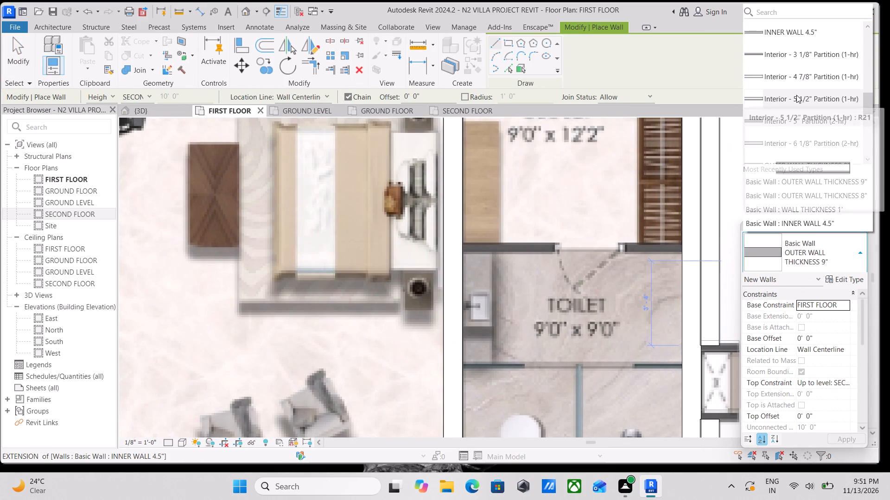
{"action": "scroll", "coordinate": [796, 95], "scroll_direction": "up", "scroll_amount": 4}
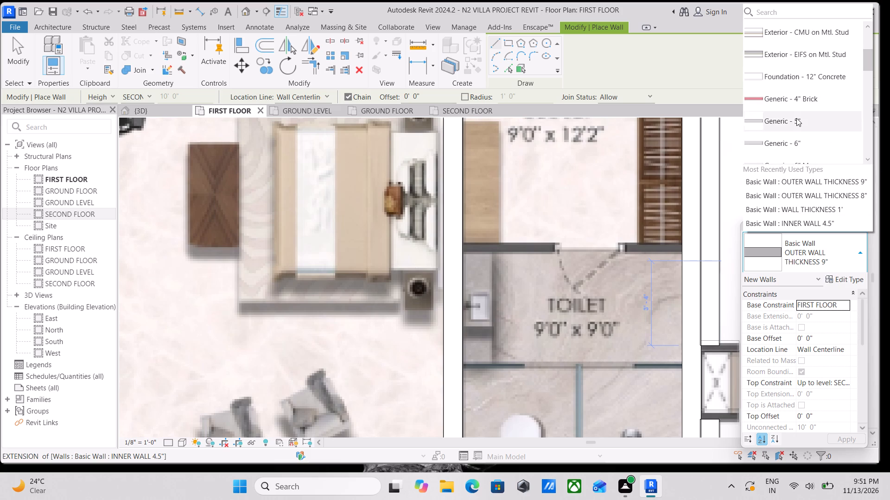
{"action": "scroll", "coordinate": [796, 118], "scroll_direction": "up", "scroll_amount": 1}
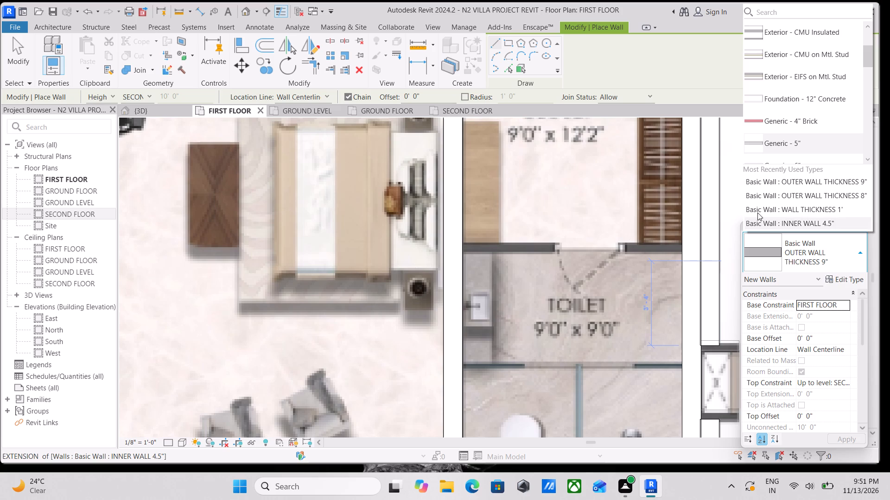
{"action": "left_click", "coordinate": [838, 197]}
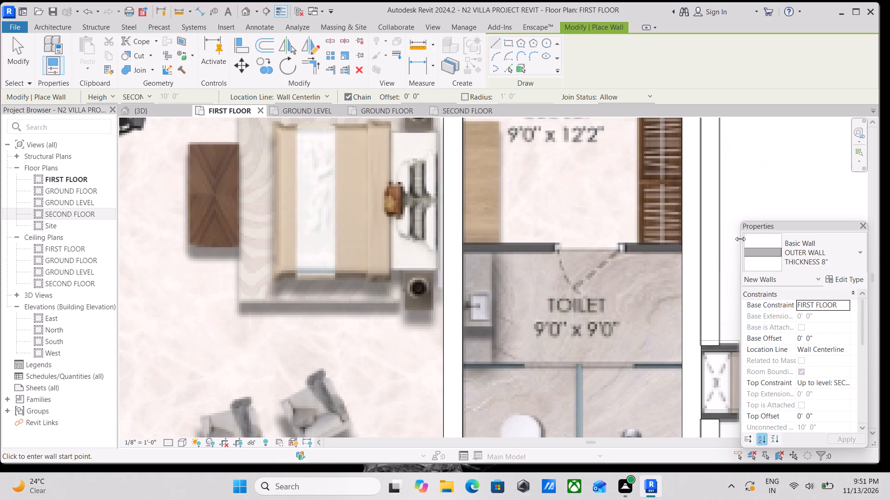
Draw an INNER WALL 4.5" partition between the Closet and the Toilet south of it, from the Bedroom dividing wall to the east outer wall.
{"action": "scroll", "coordinate": [662, 242], "scroll_direction": "down", "scroll_amount": 2}
{"action": "middle_click_drag", "start_coordinate": [662, 241], "coordinate": [687, 235]}
{"action": "left_click", "coordinate": [833, 246]}
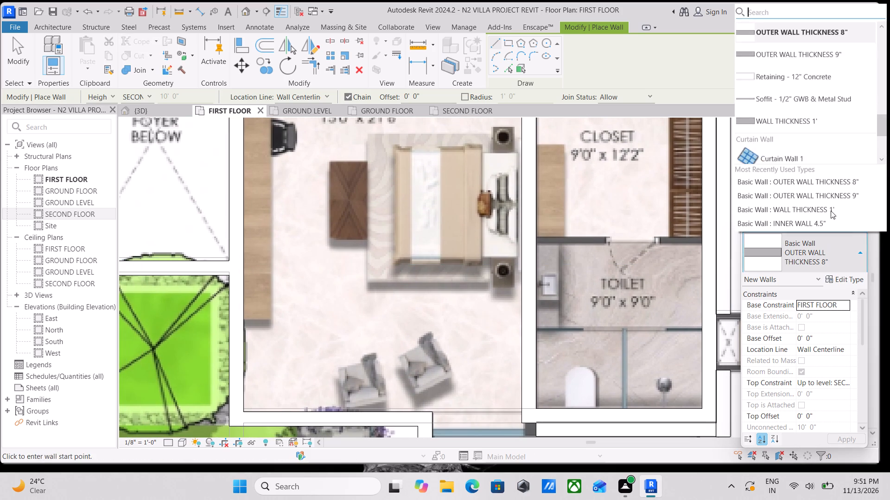
{"action": "scroll", "coordinate": [819, 56], "scroll_direction": "up", "scroll_amount": 10}
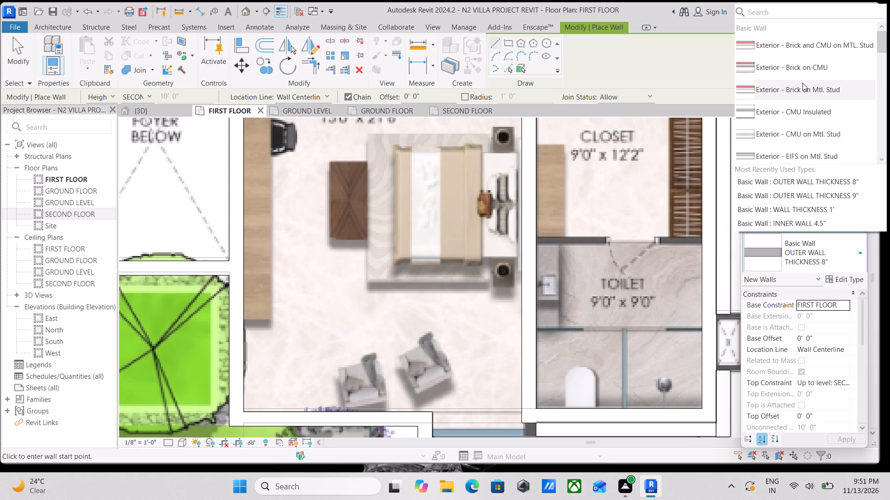
{"action": "scroll", "coordinate": [802, 83], "scroll_direction": "down", "scroll_amount": 5}
{"action": "scroll", "coordinate": [794, 134], "scroll_direction": "down", "scroll_amount": 2}
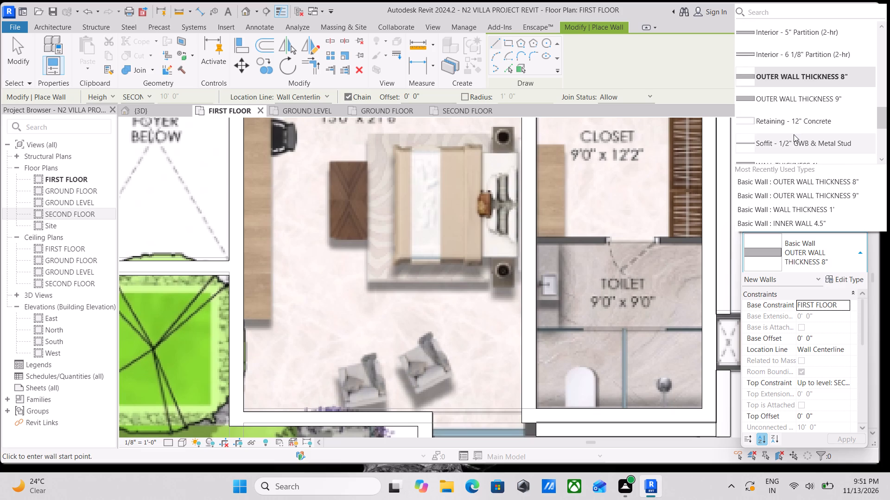
{"action": "scroll", "coordinate": [794, 134], "scroll_direction": "up", "scroll_amount": 2}
{"action": "left_click", "coordinate": [791, 81]}
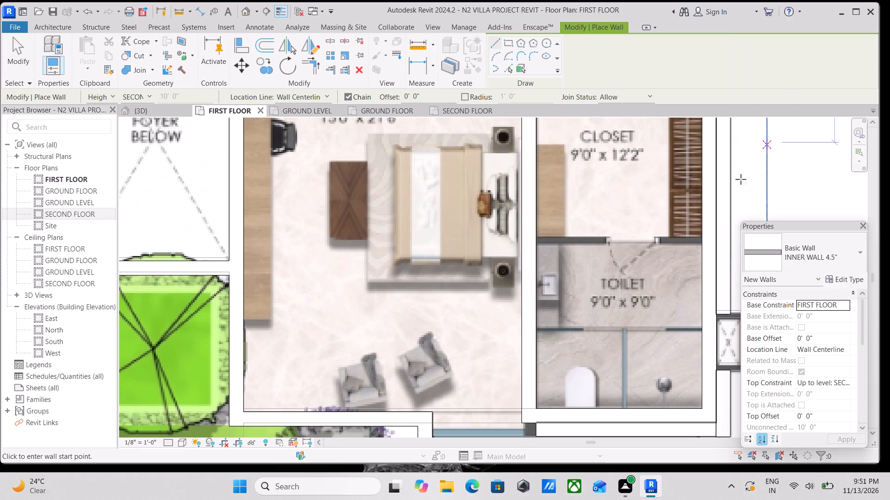
{"action": "scroll", "coordinate": [571, 273], "scroll_direction": "up", "scroll_amount": 7}
{"action": "scroll", "coordinate": [524, 226], "scroll_direction": "up", "scroll_amount": 2}
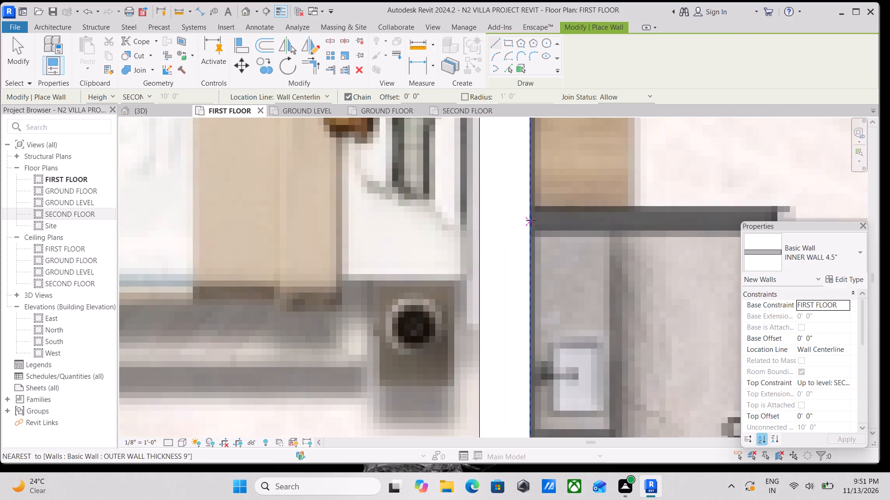
{"action": "left_click", "coordinate": [531, 220]}
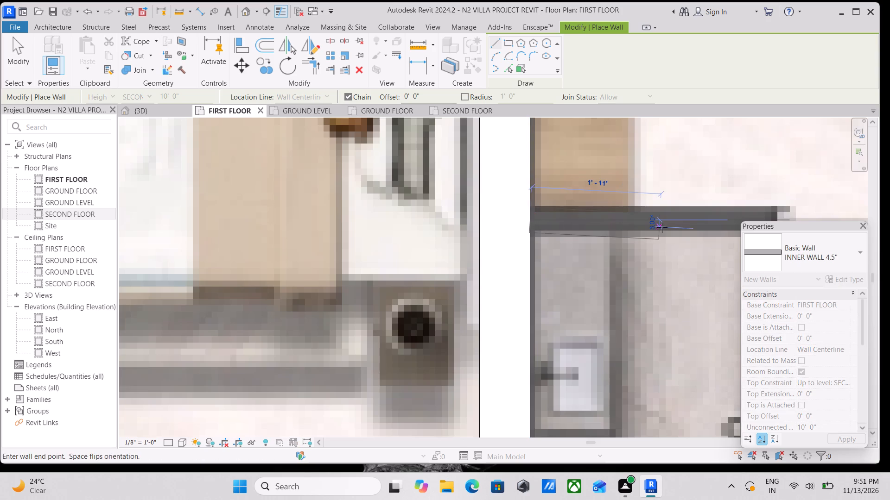
{"action": "middle_click_drag", "start_coordinate": [662, 227], "coordinate": [509, 214]}
{"action": "scroll", "coordinate": [634, 200], "scroll_direction": "down", "scroll_amount": 1}
{"action": "middle_click_drag", "start_coordinate": [634, 200], "coordinate": [540, 196]}
{"action": "middle_click_drag", "start_coordinate": [690, 201], "coordinate": [495, 188]}
{"action": "left_click", "coordinate": [631, 192]}
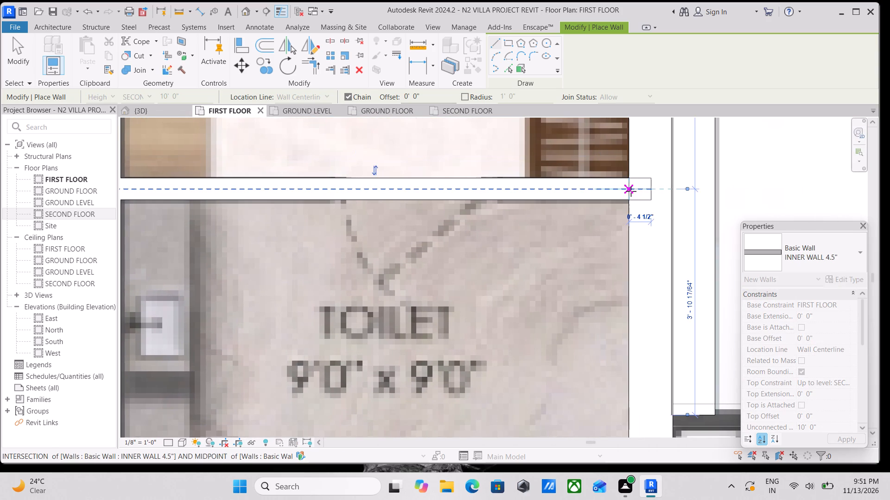
{"action": "scroll", "coordinate": [631, 191], "scroll_direction": "down", "scroll_amount": 3}
{"action": "key", "text": "Escape"}
Examine the First Floor plan from the north rooms to the Covered Sit-out for untraced partitions, and leave wall placement.
{"action": "scroll", "coordinate": [618, 230], "scroll_direction": "down", "scroll_amount": 4}
{"action": "scroll", "coordinate": [517, 294], "scroll_direction": "down", "scroll_amount": 2}
{"action": "middle_click_drag", "start_coordinate": [520, 289], "coordinate": [548, 244]}
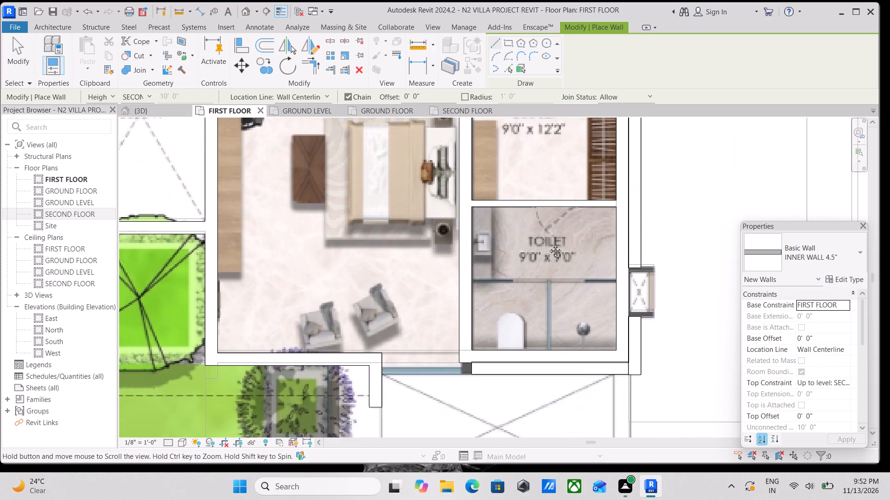
{"action": "middle_click_drag", "start_coordinate": [548, 244], "coordinate": [552, 232]}
{"action": "scroll", "coordinate": [625, 236], "scroll_direction": "down", "scroll_amount": 3}
{"action": "scroll", "coordinate": [558, 250], "scroll_direction": "down", "scroll_amount": 3}
{"action": "middle_click_drag", "start_coordinate": [558, 250], "coordinate": [566, 266]}
{"action": "middle_click_drag", "start_coordinate": [574, 169], "coordinate": [594, 245]}
{"action": "middle_click_drag", "start_coordinate": [601, 187], "coordinate": [619, 245]}
{"action": "middle_click_drag", "start_coordinate": [555, 212], "coordinate": [578, 244]}
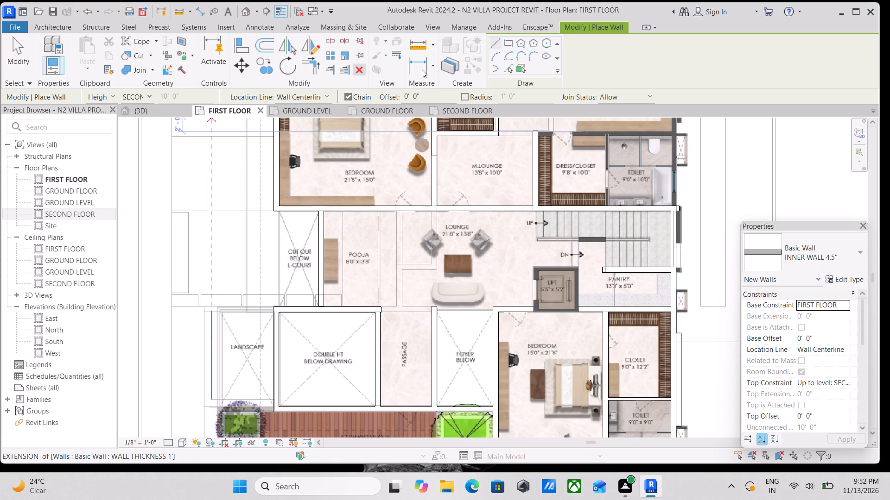
{"action": "scroll", "coordinate": [510, 184], "scroll_direction": "down", "scroll_amount": 2}
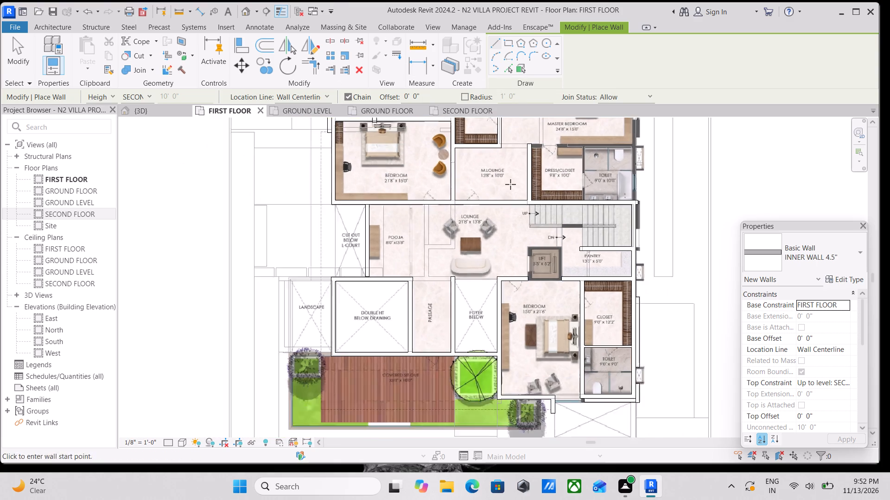
{"action": "scroll", "coordinate": [510, 184], "scroll_direction": "down", "scroll_amount": 2}
{"action": "middle_click_drag", "start_coordinate": [510, 184], "coordinate": [519, 286]}
{"action": "scroll", "coordinate": [535, 198], "scroll_direction": "up", "scroll_amount": 10}
{"action": "scroll", "coordinate": [562, 203], "scroll_direction": "down", "scroll_amount": 5}
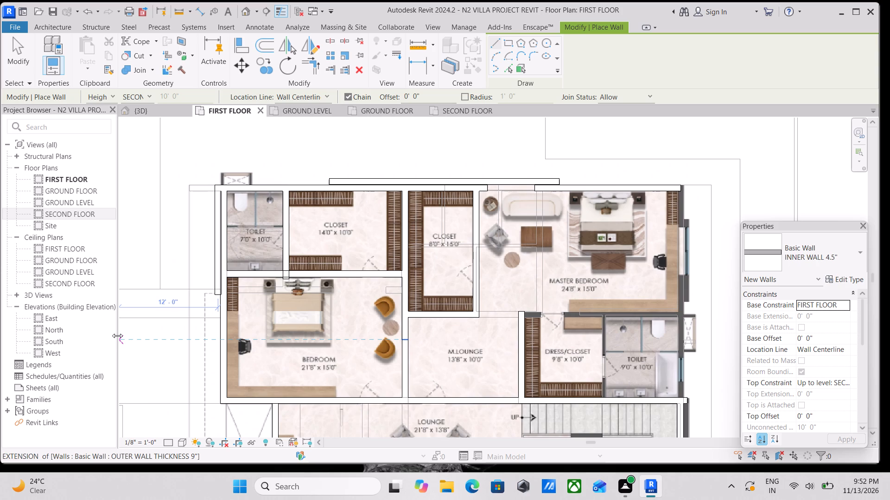
{"action": "scroll", "coordinate": [442, 192], "scroll_direction": "down", "scroll_amount": 3}
{"action": "middle_click_drag", "start_coordinate": [444, 212], "coordinate": [454, 154]}
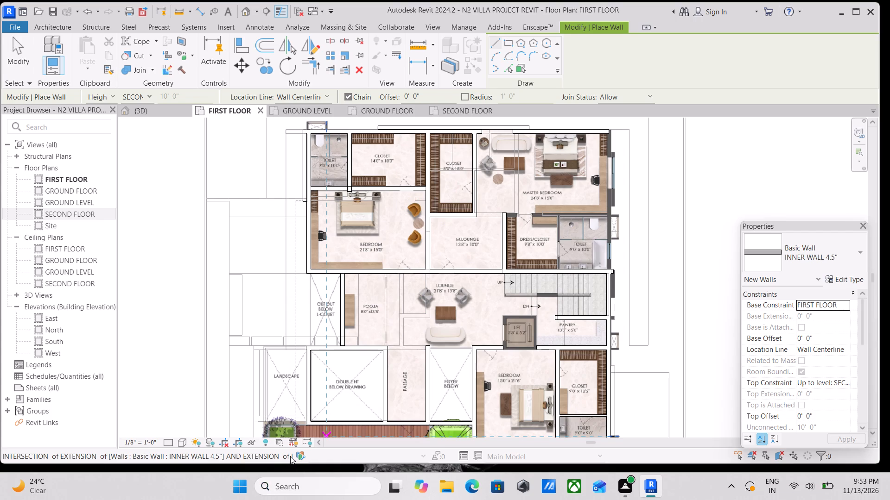
{"action": "scroll", "coordinate": [268, 462], "scroll_direction": "down", "scroll_amount": 2}
{"action": "scroll", "coordinate": [372, 382], "scroll_direction": "down", "scroll_amount": 1}
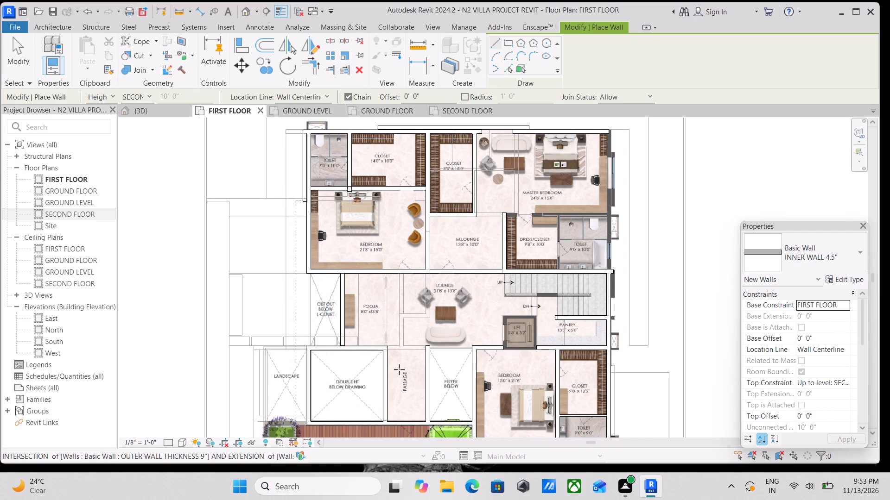
{"action": "scroll", "coordinate": [399, 369], "scroll_direction": "down", "scroll_amount": 2}
{"action": "middle_click_drag", "start_coordinate": [446, 363], "coordinate": [495, 276]}
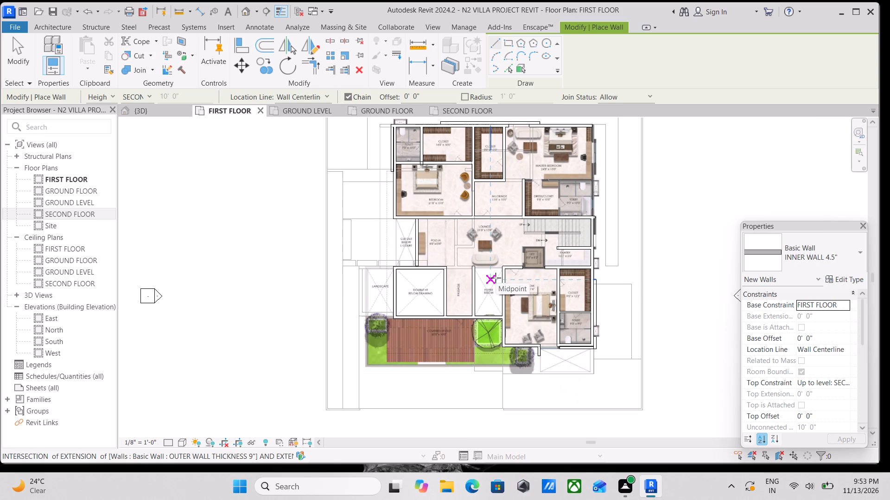
{"action": "scroll", "coordinate": [506, 197], "scroll_direction": "down", "scroll_amount": 2}
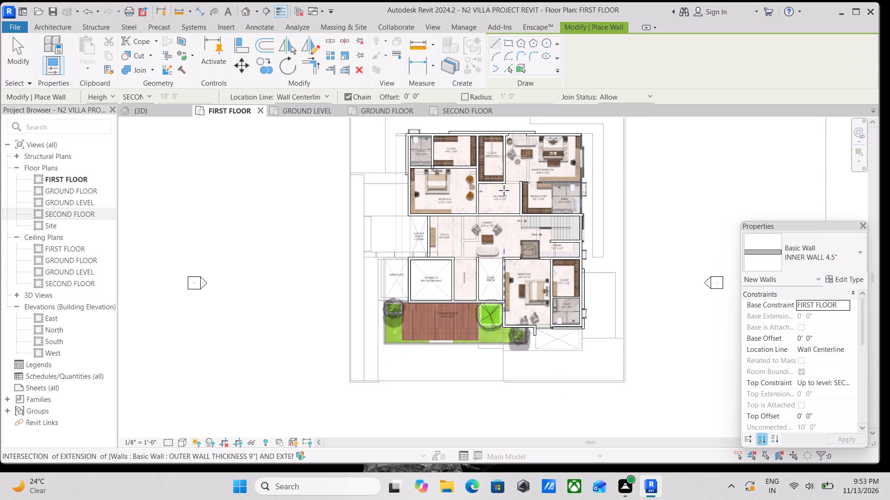
{"action": "middle_click_drag", "start_coordinate": [504, 190], "coordinate": [571, 160]}
{"action": "scroll", "coordinate": [540, 309], "scroll_direction": "up", "scroll_amount": 4}
{"action": "scroll", "coordinate": [476, 269], "scroll_direction": "up", "scroll_amount": 4}
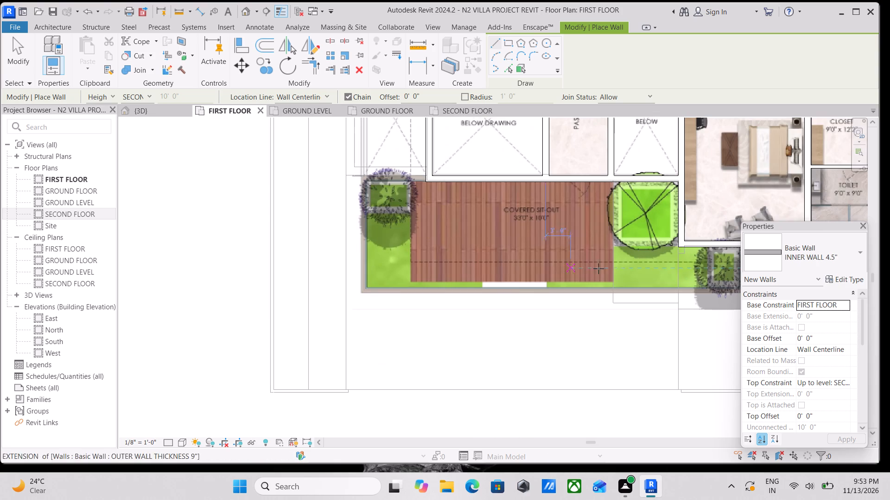
{"action": "key", "text": "Escape"}
{"action": "scroll", "coordinate": [583, 239], "scroll_direction": "down", "scroll_amount": 2}
{"action": "middle_click_drag", "start_coordinate": [549, 237], "coordinate": [617, 389]}
{"action": "key", "text": "Escape"}
Examine the traced walls around the Bedroom, M.Lounge, Closets and northwest Toilet against the First Floor plan image.
{"action": "scroll", "coordinate": [572, 264], "scroll_direction": "down", "scroll_amount": 4}
{"action": "middle_click_drag", "start_coordinate": [572, 264], "coordinate": [572, 266]}
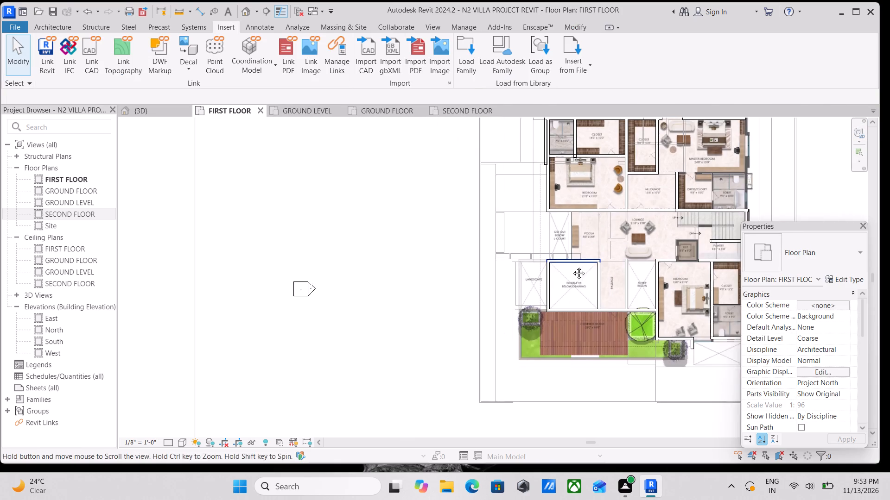
{"action": "middle_click_drag", "start_coordinate": [572, 266], "coordinate": [581, 295]}
{"action": "scroll", "coordinate": [581, 295], "scroll_direction": "up", "scroll_amount": 1}
{"action": "scroll", "coordinate": [585, 251], "scroll_direction": "up", "scroll_amount": 3}
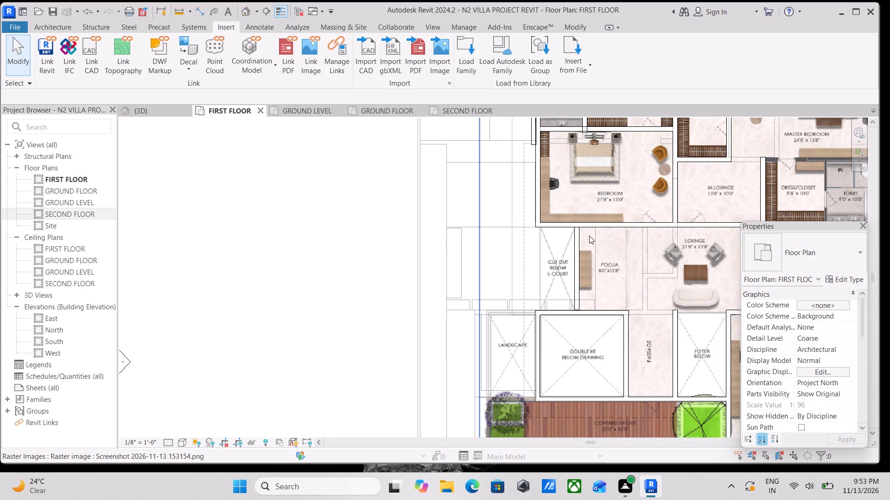
{"action": "scroll", "coordinate": [557, 228], "scroll_direction": "up", "scroll_amount": 3}
{"action": "scroll", "coordinate": [569, 165], "scroll_direction": "down", "scroll_amount": 3}
{"action": "middle_click_drag", "start_coordinate": [566, 165], "coordinate": [520, 199]}
{"action": "scroll", "coordinate": [522, 196], "scroll_direction": "down", "scroll_amount": 1}
{"action": "scroll", "coordinate": [581, 174], "scroll_direction": "down", "scroll_amount": 2}
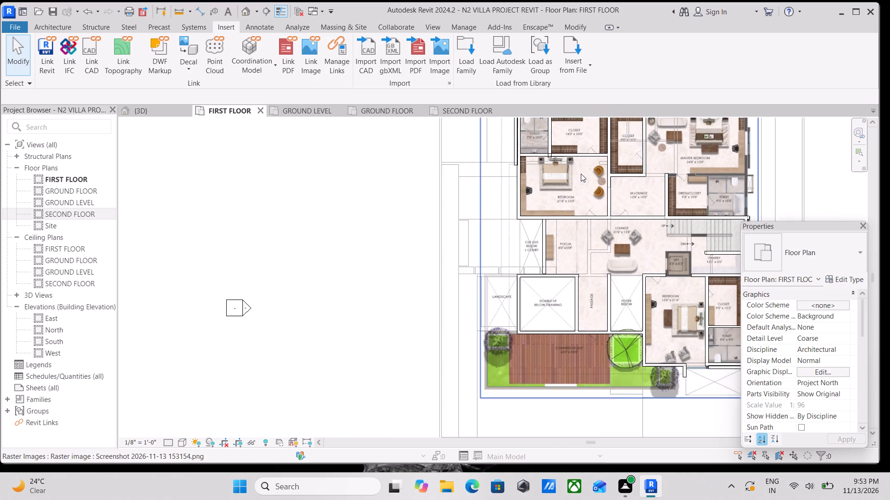
{"action": "middle_click_drag", "start_coordinate": [581, 174], "coordinate": [553, 225]}
{"action": "scroll", "coordinate": [556, 230], "scroll_direction": "up", "scroll_amount": 2}
{"action": "scroll", "coordinate": [640, 220], "scroll_direction": "up", "scroll_amount": 9}
{"action": "scroll", "coordinate": [630, 242], "scroll_direction": "down", "scroll_amount": 7}
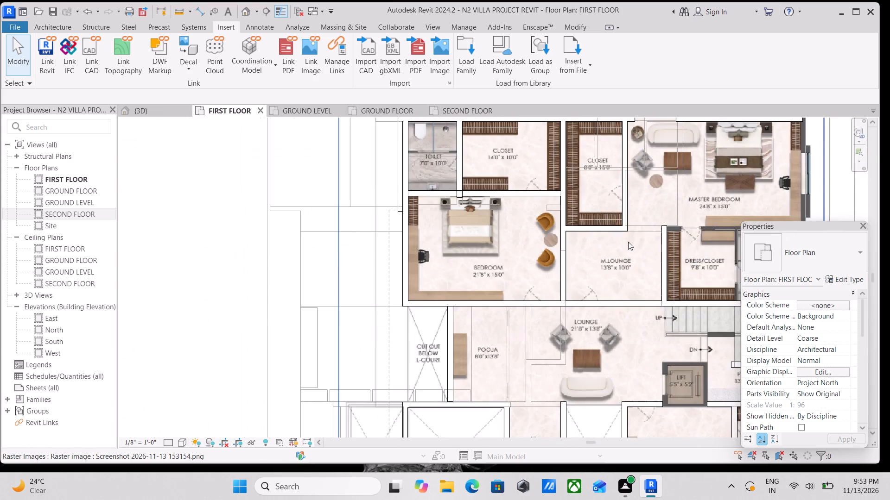
{"action": "scroll", "coordinate": [628, 240], "scroll_direction": "down", "scroll_amount": 5}
{"action": "scroll", "coordinate": [628, 240], "scroll_direction": "up", "scroll_amount": 2}
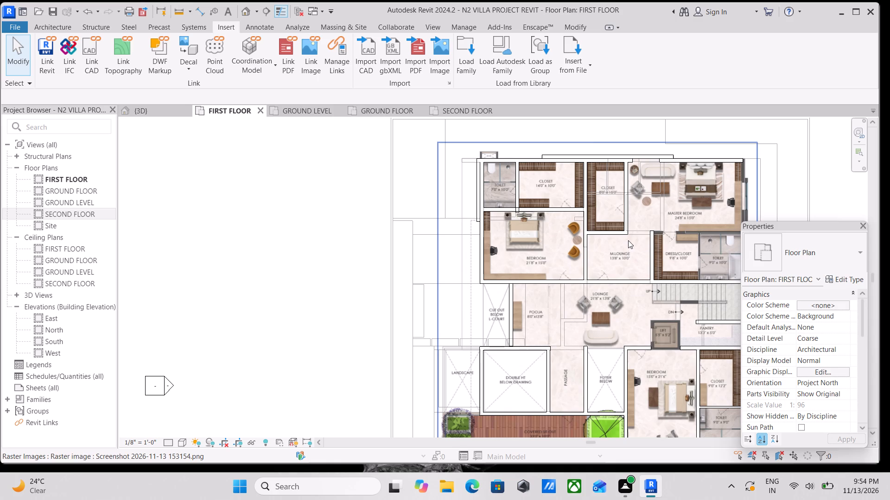
{"action": "scroll", "coordinate": [628, 240], "scroll_direction": "up", "scroll_amount": 3}
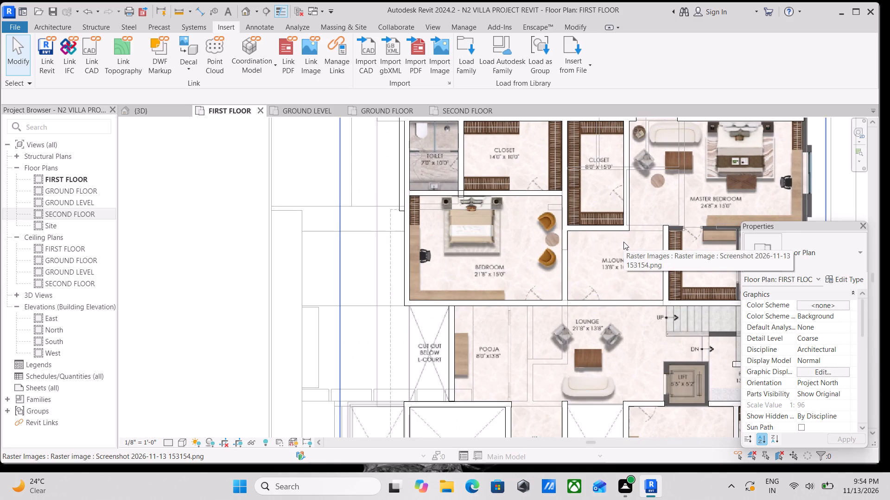
{"action": "scroll", "coordinate": [623, 242], "scroll_direction": "down", "scroll_amount": 5}
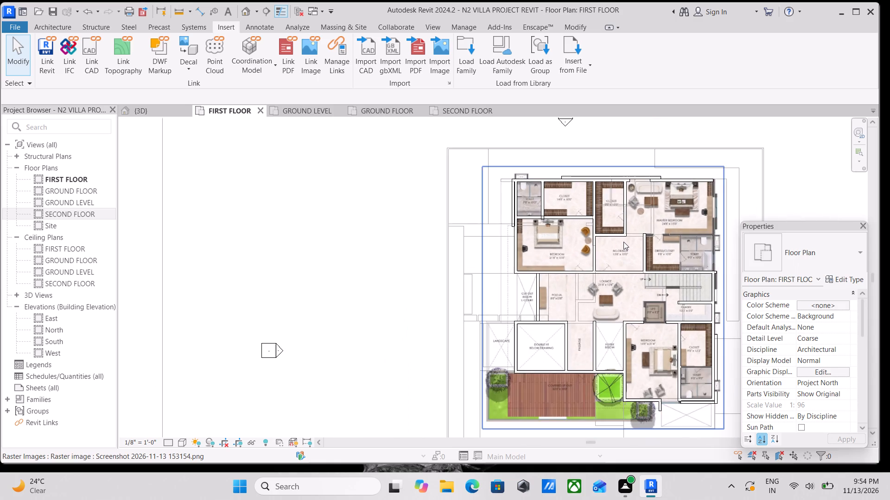
{"action": "scroll", "coordinate": [623, 242], "scroll_direction": "down", "scroll_amount": 4}
{"action": "middle_click_drag", "start_coordinate": [623, 242], "coordinate": [597, 312]}
{"action": "scroll", "coordinate": [597, 312], "scroll_direction": "up", "scroll_amount": 4}
{"action": "scroll", "coordinate": [545, 299], "scroll_direction": "up", "scroll_amount": 5}
{"action": "scroll", "coordinate": [495, 241], "scroll_direction": "up", "scroll_amount": 1}
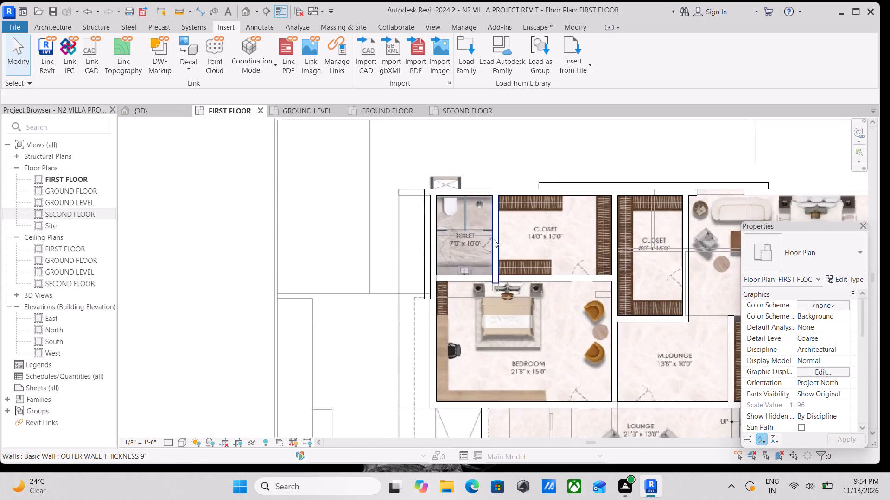
{"action": "scroll", "coordinate": [494, 239], "scroll_direction": "up", "scroll_amount": 1}
{"action": "middle_click_drag", "start_coordinate": [496, 241], "coordinate": [552, 317]}
{"action": "scroll", "coordinate": [552, 316], "scroll_direction": "up", "scroll_amount": 1}
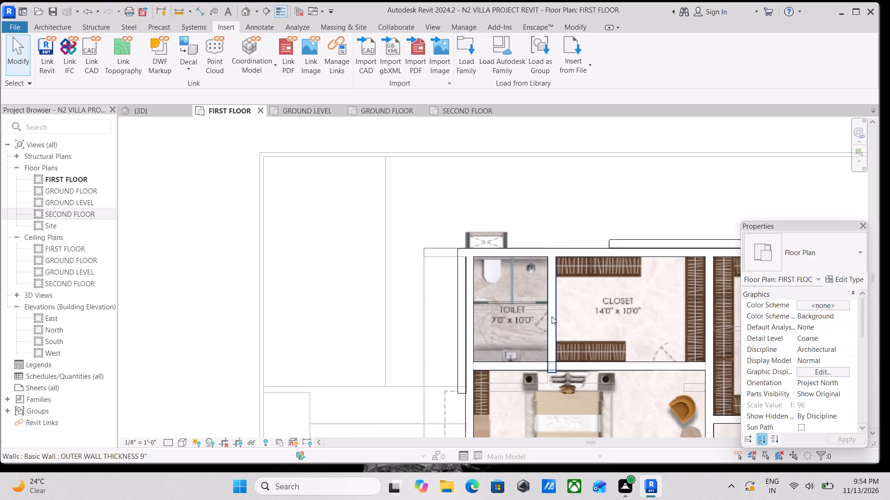
{"action": "scroll", "coordinate": [530, 285], "scroll_direction": "down", "scroll_amount": 3}
{"action": "scroll", "coordinate": [683, 242], "scroll_direction": "up", "scroll_amount": 4}
{"action": "scroll", "coordinate": [549, 267], "scroll_direction": "up", "scroll_amount": 3}
{"action": "scroll", "coordinate": [547, 268], "scroll_direction": "down", "scroll_amount": 1}
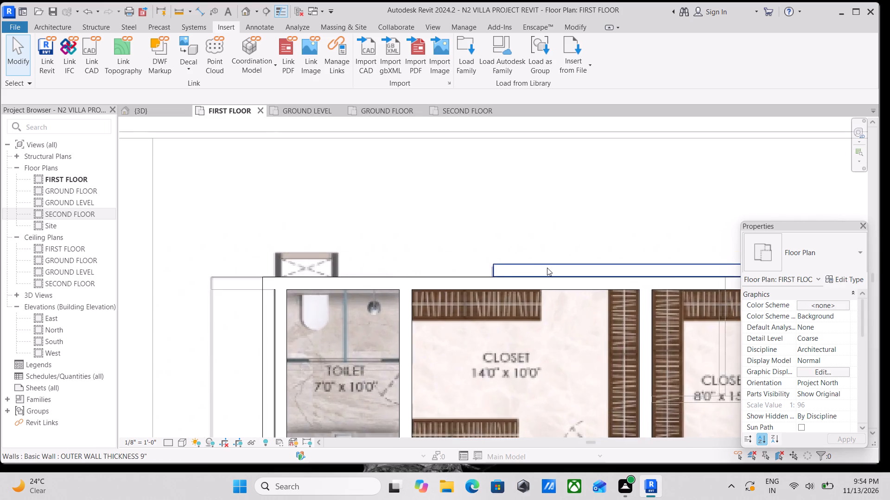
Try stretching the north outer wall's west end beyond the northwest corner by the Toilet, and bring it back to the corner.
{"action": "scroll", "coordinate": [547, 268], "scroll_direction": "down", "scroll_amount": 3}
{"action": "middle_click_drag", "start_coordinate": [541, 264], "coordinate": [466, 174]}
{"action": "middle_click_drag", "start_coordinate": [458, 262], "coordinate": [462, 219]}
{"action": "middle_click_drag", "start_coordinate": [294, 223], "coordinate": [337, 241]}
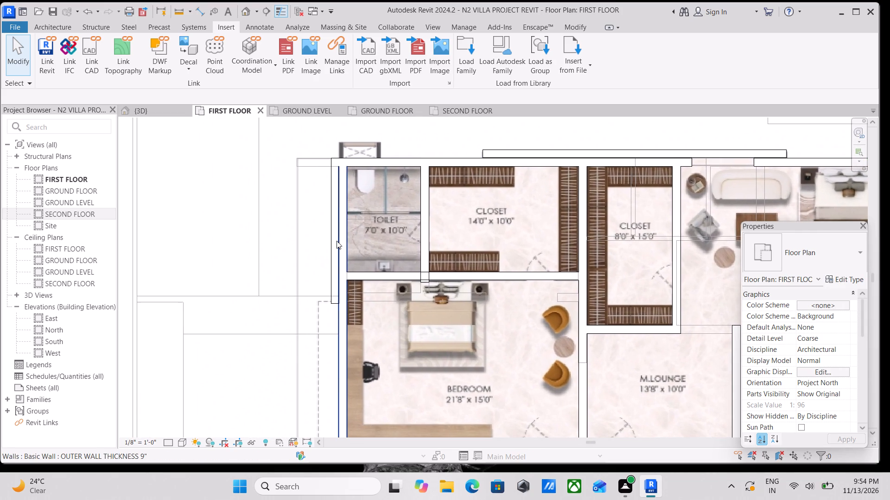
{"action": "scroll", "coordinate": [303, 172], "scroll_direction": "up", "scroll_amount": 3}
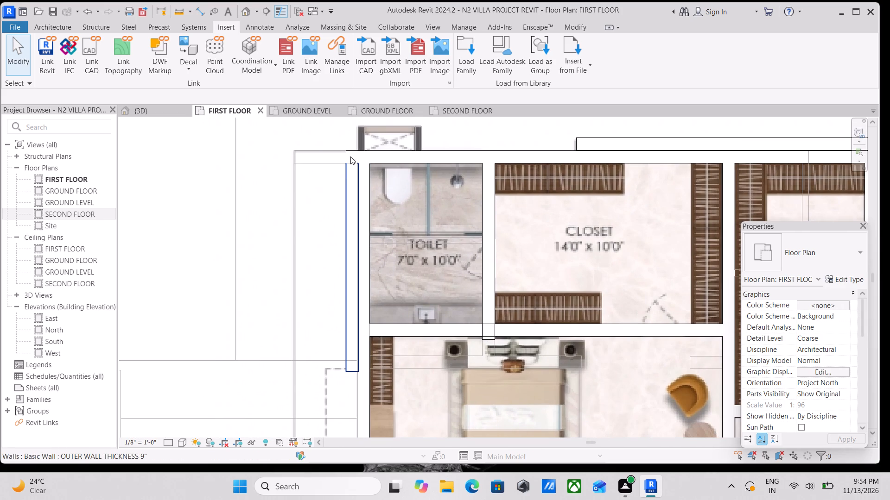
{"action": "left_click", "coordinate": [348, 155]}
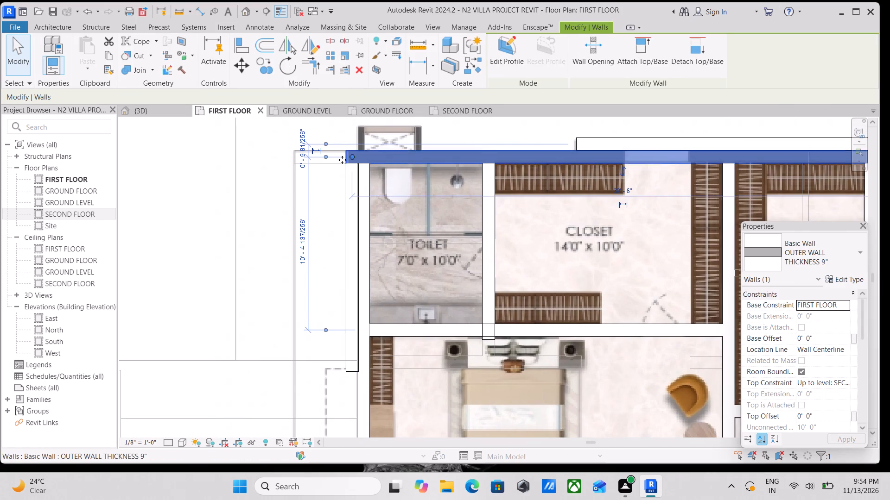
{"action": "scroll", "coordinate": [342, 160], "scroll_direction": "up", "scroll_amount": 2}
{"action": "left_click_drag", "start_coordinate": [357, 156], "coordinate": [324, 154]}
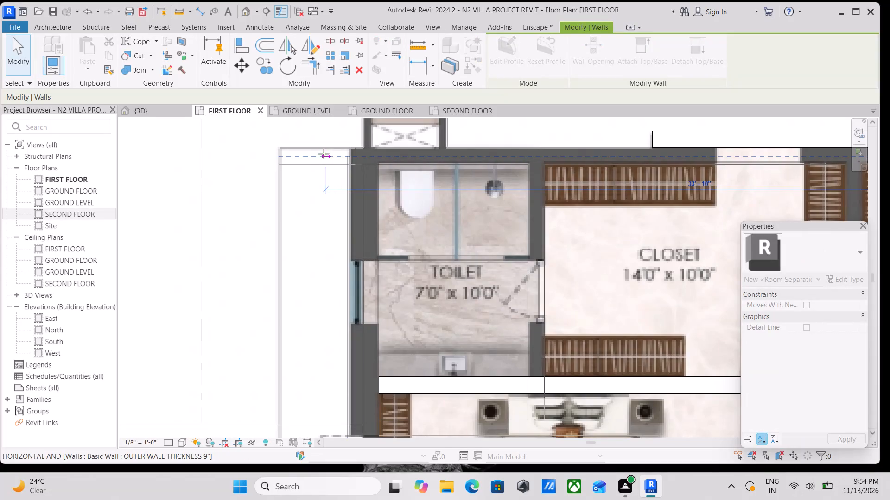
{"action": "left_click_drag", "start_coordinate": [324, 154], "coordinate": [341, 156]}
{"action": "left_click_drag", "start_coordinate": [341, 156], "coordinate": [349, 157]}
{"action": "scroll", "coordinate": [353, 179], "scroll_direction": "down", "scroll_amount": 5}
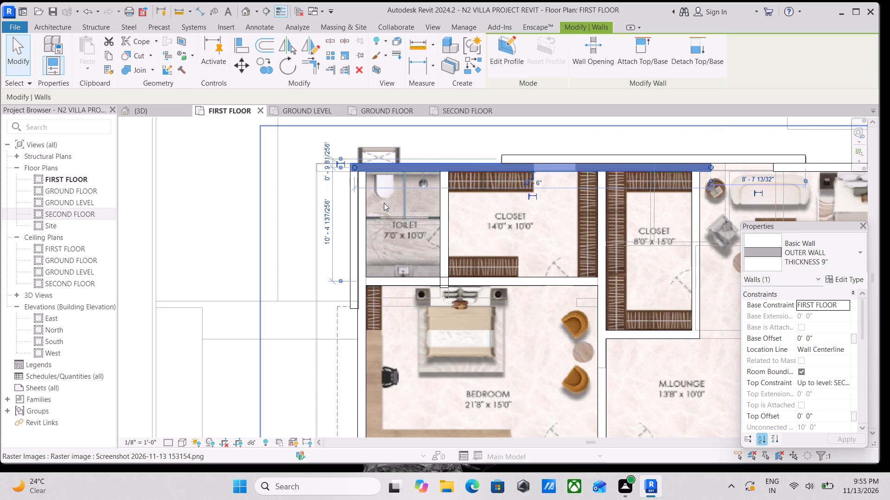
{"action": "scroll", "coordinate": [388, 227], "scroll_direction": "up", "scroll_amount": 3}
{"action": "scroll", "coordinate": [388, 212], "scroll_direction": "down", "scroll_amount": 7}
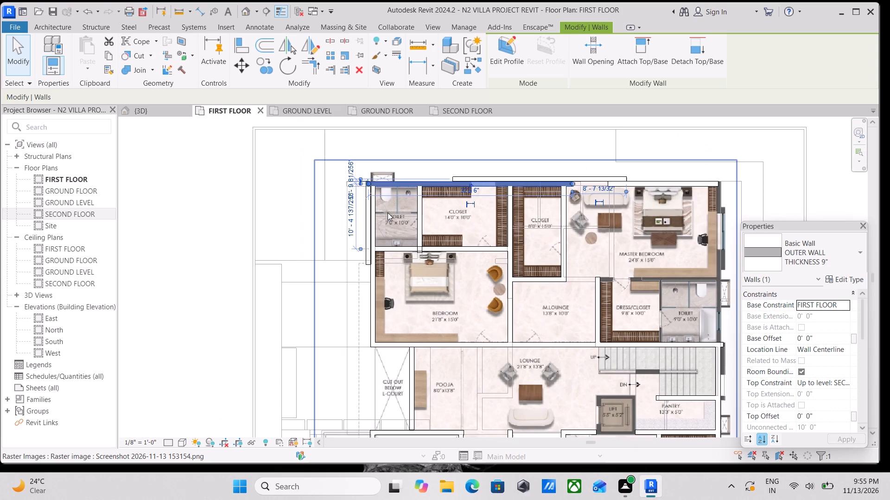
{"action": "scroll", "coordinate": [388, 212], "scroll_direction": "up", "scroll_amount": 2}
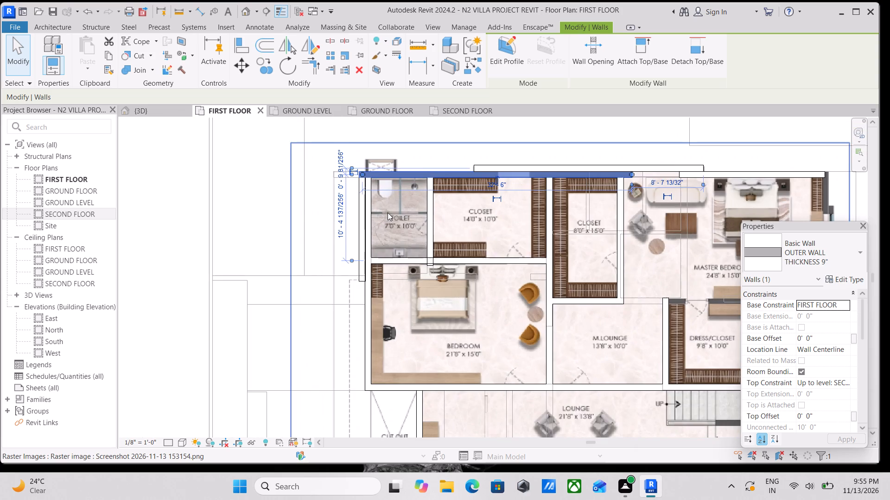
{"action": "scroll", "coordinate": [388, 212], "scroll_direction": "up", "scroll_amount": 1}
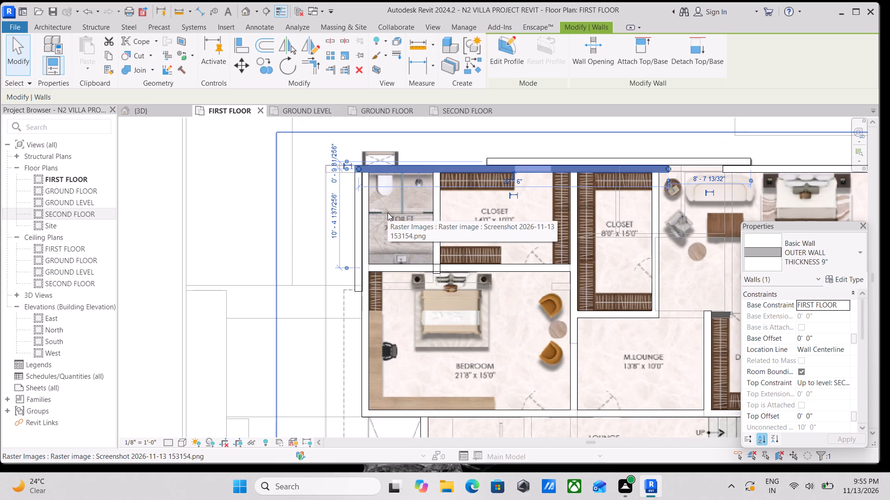
Examine the traced walls around the northwest Toilet, both Closets and the Bedroom below against the First Floor plan image.
{"action": "scroll", "coordinate": [388, 212], "scroll_direction": "up", "scroll_amount": 3}
{"action": "key", "text": "Escape"}
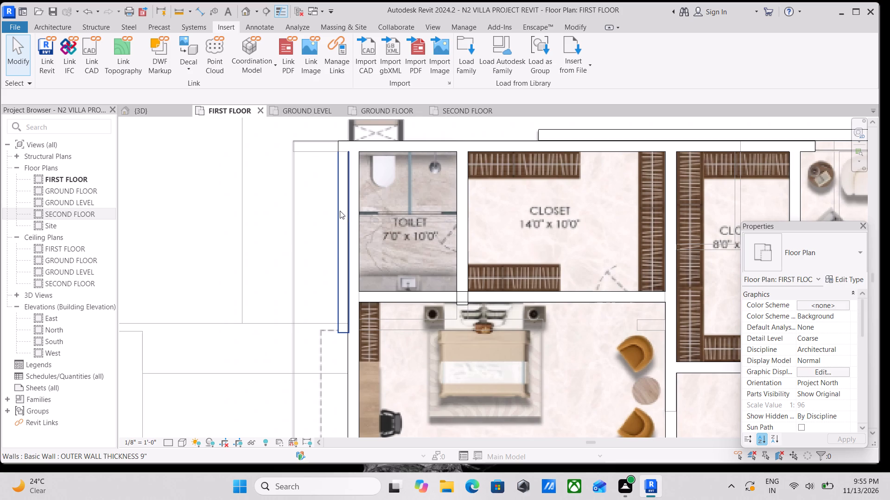
{"action": "scroll", "coordinate": [339, 179], "scroll_direction": "up", "scroll_amount": 2}
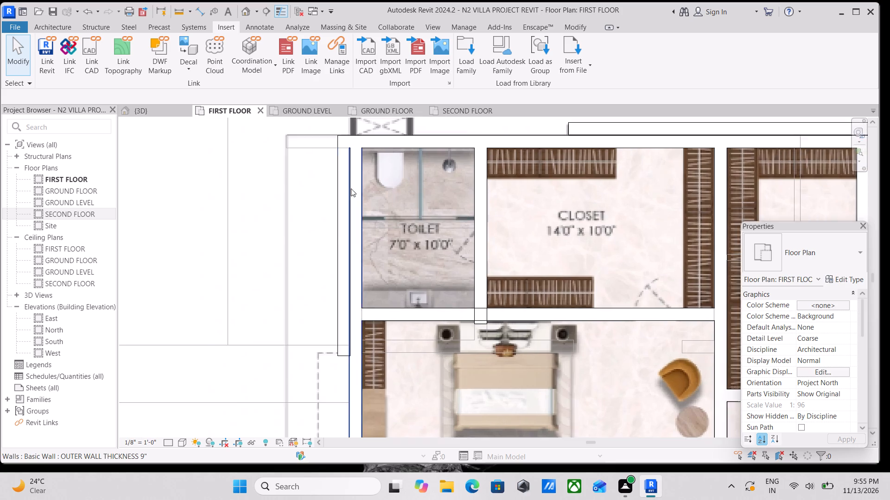
{"action": "scroll", "coordinate": [351, 188], "scroll_direction": "up", "scroll_amount": 1}
{"action": "scroll", "coordinate": [475, 240], "scroll_direction": "down", "scroll_amount": 5}
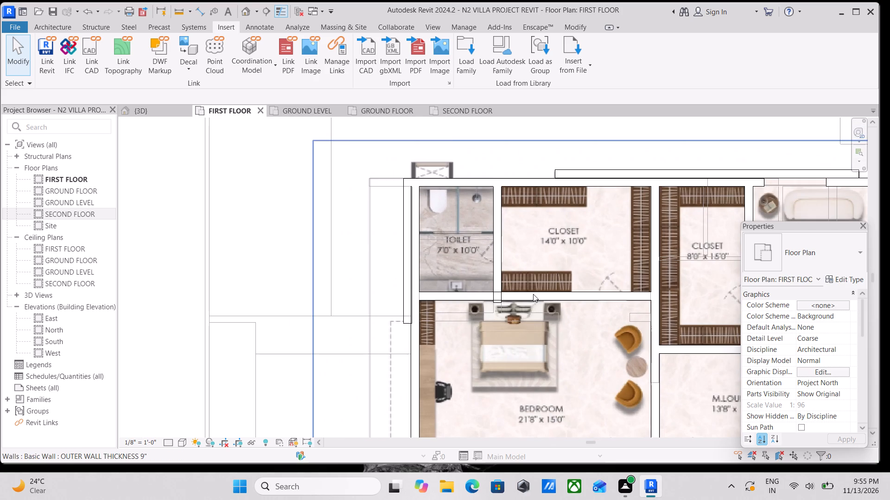
{"action": "scroll", "coordinate": [481, 278], "scroll_direction": "up", "scroll_amount": 1}
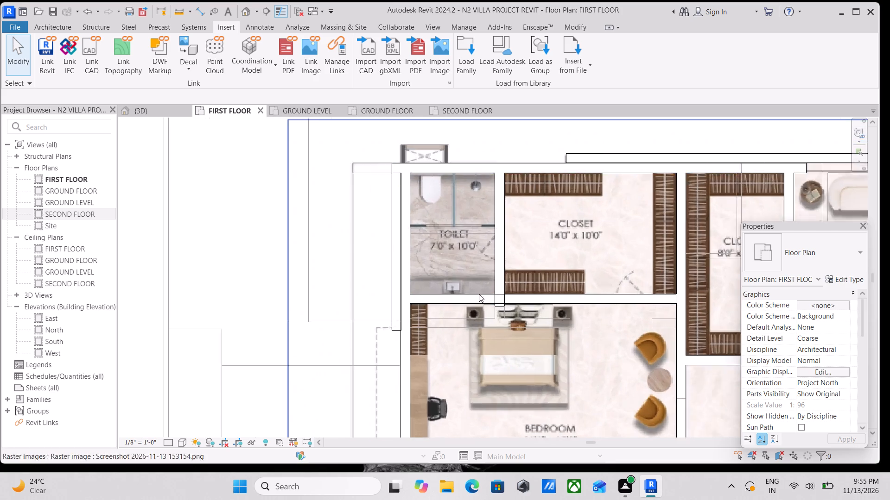
{"action": "scroll", "coordinate": [479, 294], "scroll_direction": "up", "scroll_amount": 1}
{"action": "scroll", "coordinate": [470, 307], "scroll_direction": "down", "scroll_amount": 3}
{"action": "middle_click_drag", "start_coordinate": [474, 269], "coordinate": [451, 196]}
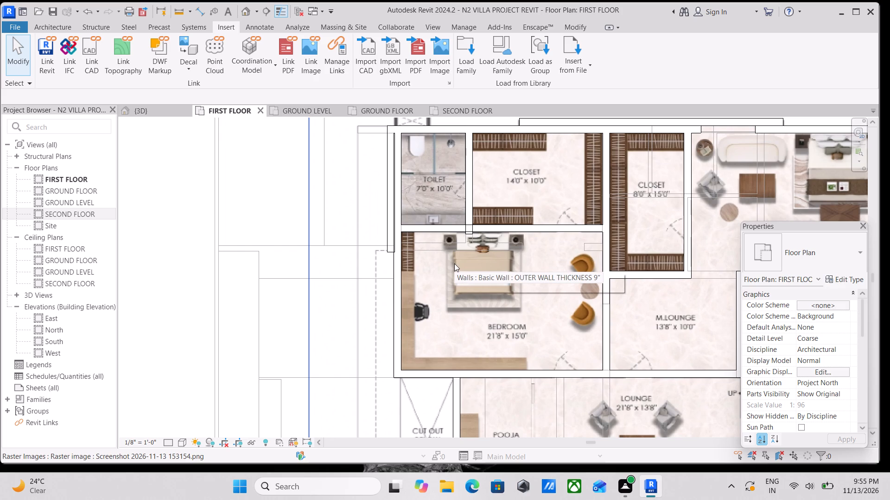
{"action": "scroll", "coordinate": [434, 262], "scroll_direction": "down", "scroll_amount": 1}
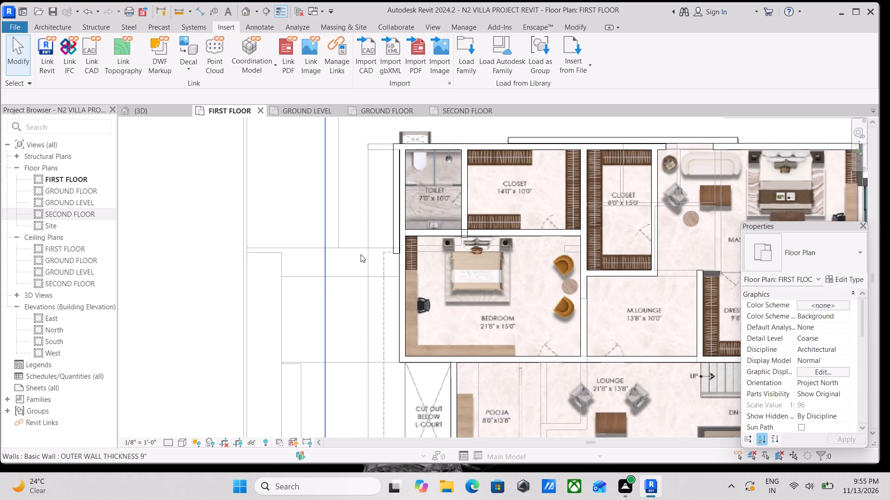
{"action": "scroll", "coordinate": [344, 252], "scroll_direction": "up", "scroll_amount": 2}
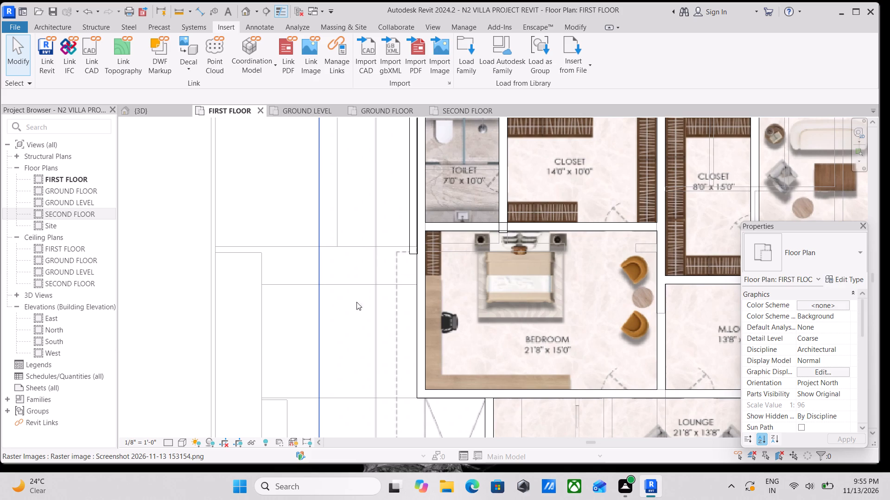
{"action": "scroll", "coordinate": [463, 336], "scroll_direction": "up", "scroll_amount": 1}
{"action": "scroll", "coordinate": [508, 303], "scroll_direction": "down", "scroll_amount": 4}
{"action": "middle_click_drag", "start_coordinate": [508, 303], "coordinate": [524, 388]}
{"action": "scroll", "coordinate": [568, 286], "scroll_direction": "up", "scroll_amount": 4}
{"action": "middle_click_drag", "start_coordinate": [633, 273], "coordinate": [601, 270]}
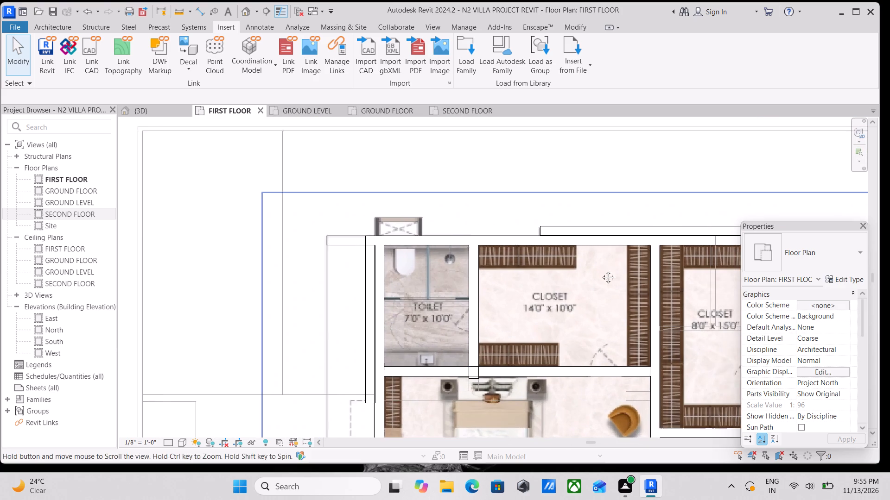
{"action": "middle_click_drag", "start_coordinate": [601, 270], "coordinate": [562, 265]}
{"action": "scroll", "coordinate": [604, 296], "scroll_direction": "up", "scroll_amount": 3}
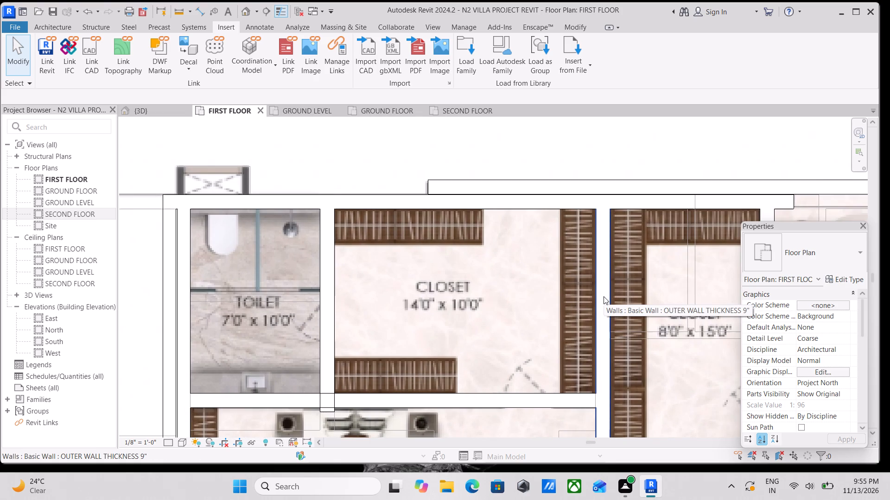
{"action": "scroll", "coordinate": [582, 296], "scroll_direction": "up", "scroll_amount": 3}
{"action": "scroll", "coordinate": [580, 296], "scroll_direction": "down", "scroll_amount": 4}
{"action": "middle_click_drag", "start_coordinate": [577, 291], "coordinate": [574, 285]}
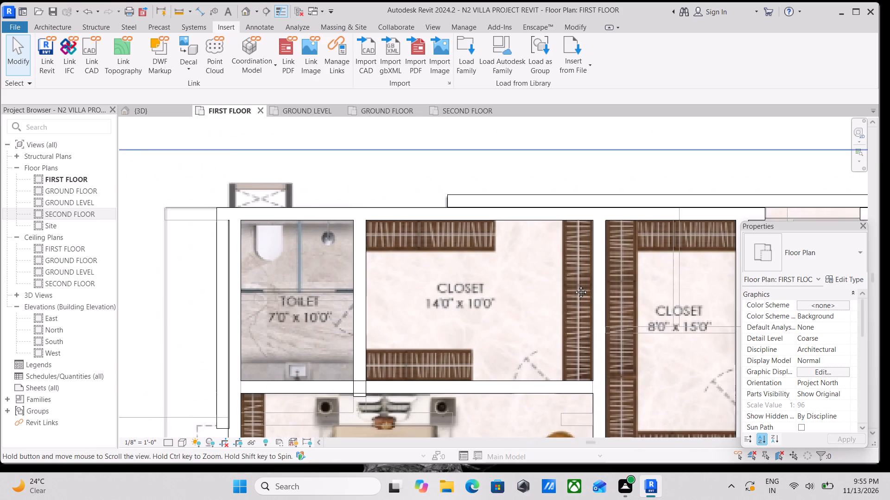
{"action": "middle_click_drag", "start_coordinate": [574, 285], "coordinate": [553, 238]}
{"action": "middle_click_drag", "start_coordinate": [619, 293], "coordinate": [531, 251]}
{"action": "scroll", "coordinate": [573, 268], "scroll_direction": "down", "scroll_amount": 1}
{"action": "middle_click_drag", "start_coordinate": [546, 267], "coordinate": [607, 338]}
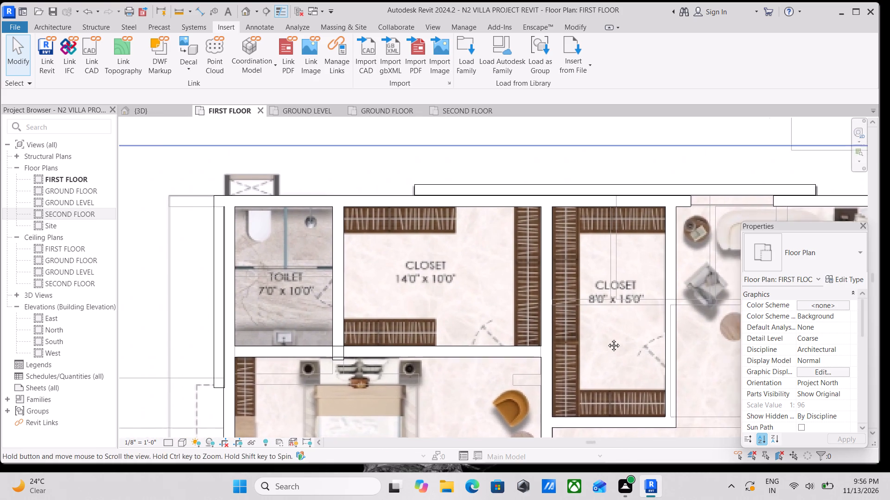
{"action": "middle_click_drag", "start_coordinate": [607, 338], "coordinate": [609, 341]}
{"action": "middle_click_drag", "start_coordinate": [458, 314], "coordinate": [506, 319]}
{"action": "scroll", "coordinate": [426, 307], "scroll_direction": "up", "scroll_amount": 3}
{"action": "middle_click_drag", "start_coordinate": [323, 282], "coordinate": [460, 265]}
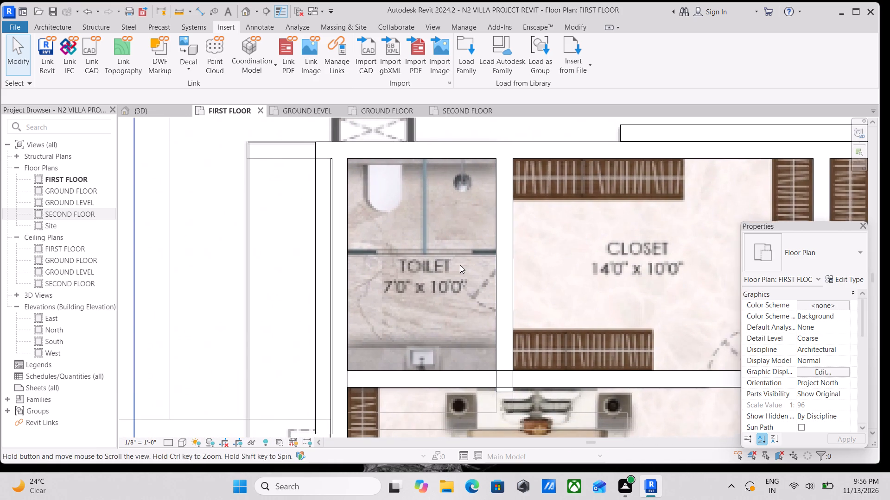
{"action": "middle_click_drag", "start_coordinate": [460, 265], "coordinate": [458, 265]}
{"action": "middle_click_drag", "start_coordinate": [412, 289], "coordinate": [499, 268]}
{"action": "scroll", "coordinate": [482, 259], "scroll_direction": "up", "scroll_amount": 3}
{"action": "middle_click_drag", "start_coordinate": [482, 259], "coordinate": [504, 287]}
{"action": "scroll", "coordinate": [504, 287], "scroll_direction": "down", "scroll_amount": 2}
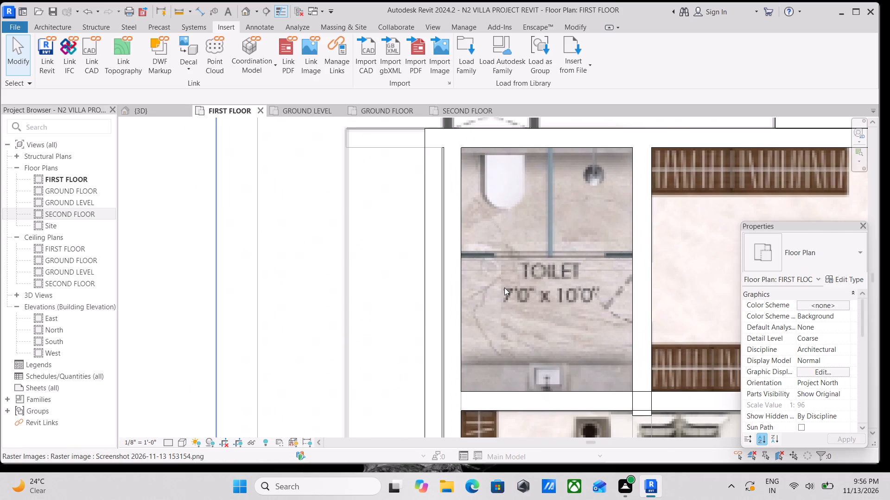
{"action": "scroll", "coordinate": [503, 275], "scroll_direction": "down", "scroll_amount": 2}
{"action": "middle_click_drag", "start_coordinate": [503, 275], "coordinate": [518, 294]}
{"action": "scroll", "coordinate": [510, 286], "scroll_direction": "up", "scroll_amount": 6}
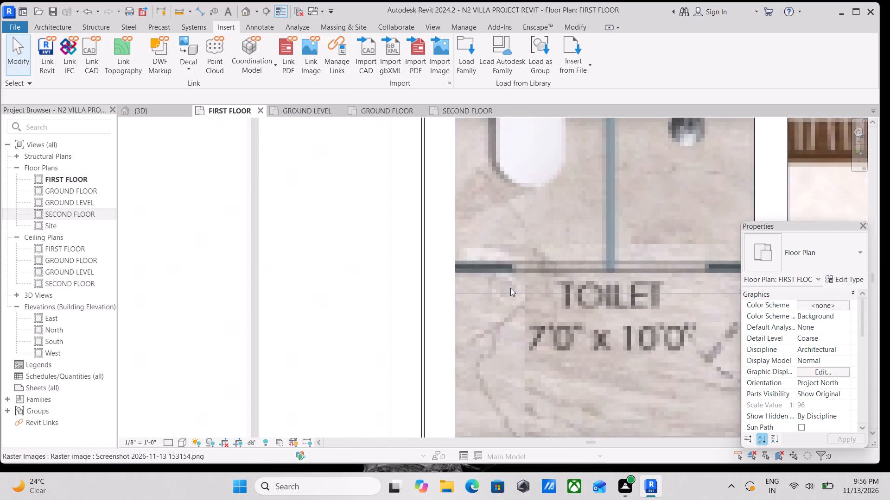
{"action": "scroll", "coordinate": [510, 288], "scroll_direction": "down", "scroll_amount": 5}
{"action": "scroll", "coordinate": [549, 296], "scroll_direction": "down", "scroll_amount": 3}
{"action": "middle_click_drag", "start_coordinate": [549, 296], "coordinate": [542, 242]}
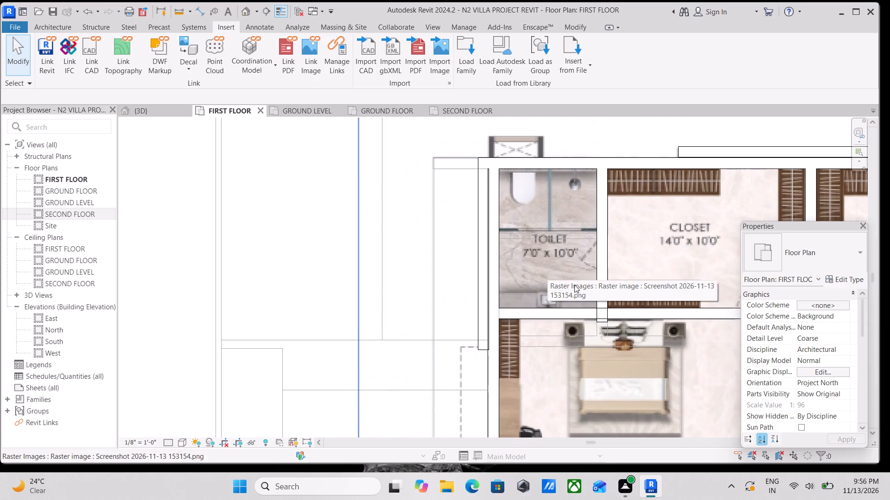
{"action": "scroll", "coordinate": [576, 283], "scroll_direction": "down", "scroll_amount": 2}
{"action": "middle_click_drag", "start_coordinate": [575, 282], "coordinate": [567, 282]}
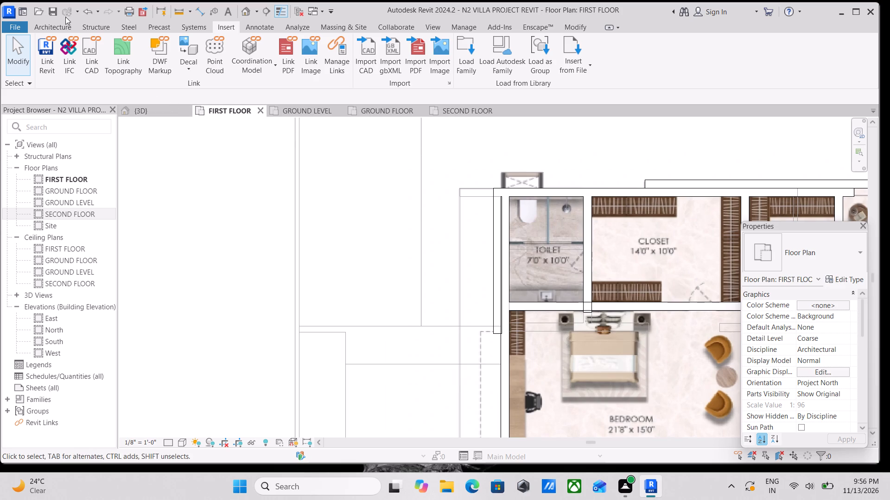
{"action": "left_click", "coordinate": [59, 23]}
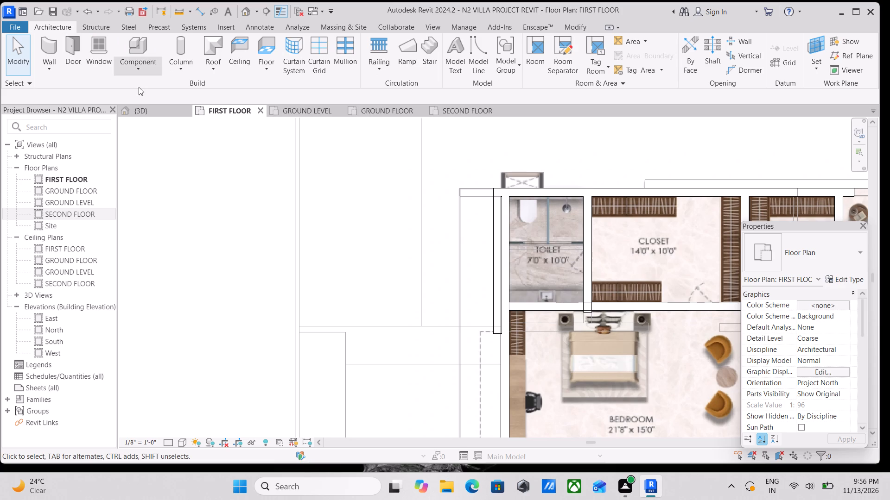
{"action": "scroll", "coordinate": [139, 87], "scroll_direction": "up", "scroll_amount": 3}
{"action": "scroll", "coordinate": [140, 74], "scroll_direction": "down", "scroll_amount": 1}
{"action": "scroll", "coordinate": [665, 222], "scroll_direction": "down", "scroll_amount": 2}
{"action": "middle_click_drag", "start_coordinate": [641, 220], "coordinate": [589, 206]}
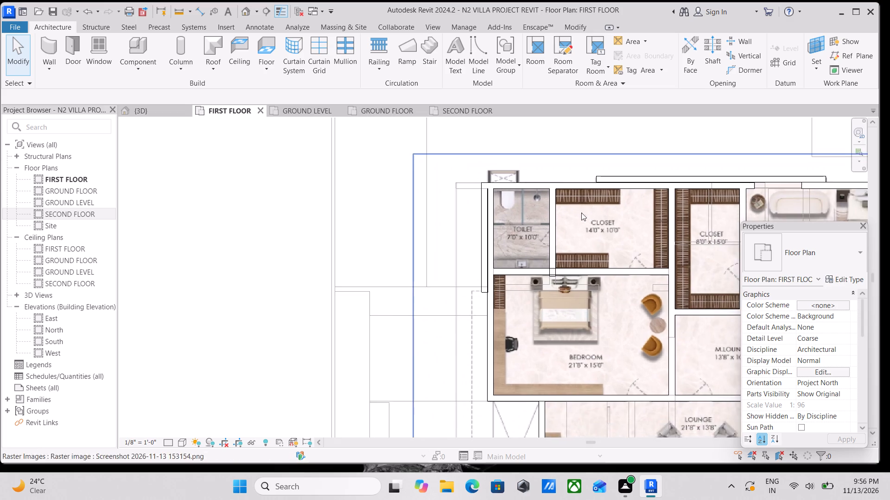
{"action": "scroll", "coordinate": [519, 199], "scroll_direction": "up", "scroll_amount": 2}
{"action": "middle_click_drag", "start_coordinate": [508, 200], "coordinate": [548, 264]}
{"action": "scroll", "coordinate": [558, 283], "scroll_direction": "up", "scroll_amount": 4}
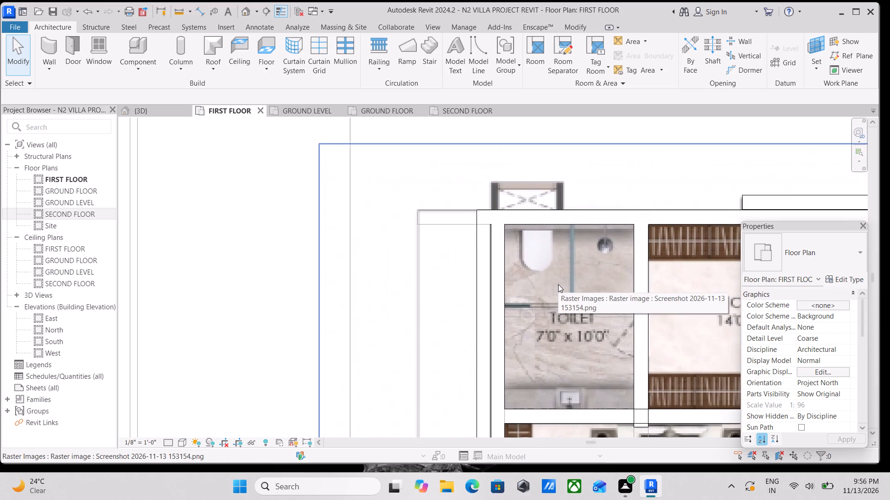
{"action": "middle_click_drag", "start_coordinate": [558, 284], "coordinate": [583, 338]}
{"action": "scroll", "coordinate": [583, 338], "scroll_direction": "up", "scroll_amount": 4}
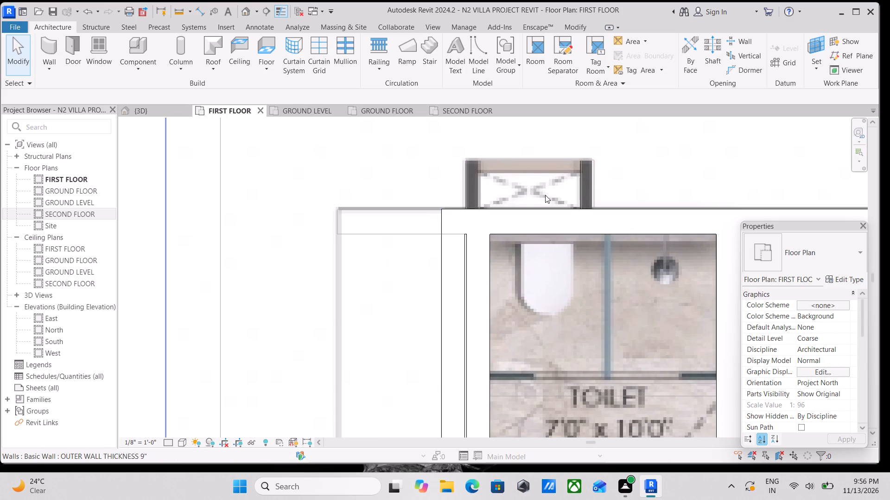
{"action": "middle_click_drag", "start_coordinate": [577, 179], "coordinate": [586, 196]}
{"action": "scroll", "coordinate": [594, 256], "scroll_direction": "down", "scroll_amount": 4}
{"action": "middle_click_drag", "start_coordinate": [593, 257], "coordinate": [526, 208]}
{"action": "scroll", "coordinate": [537, 249], "scroll_direction": "down", "scroll_amount": 5}
{"action": "middle_click_drag", "start_coordinate": [536, 249], "coordinate": [502, 223]}
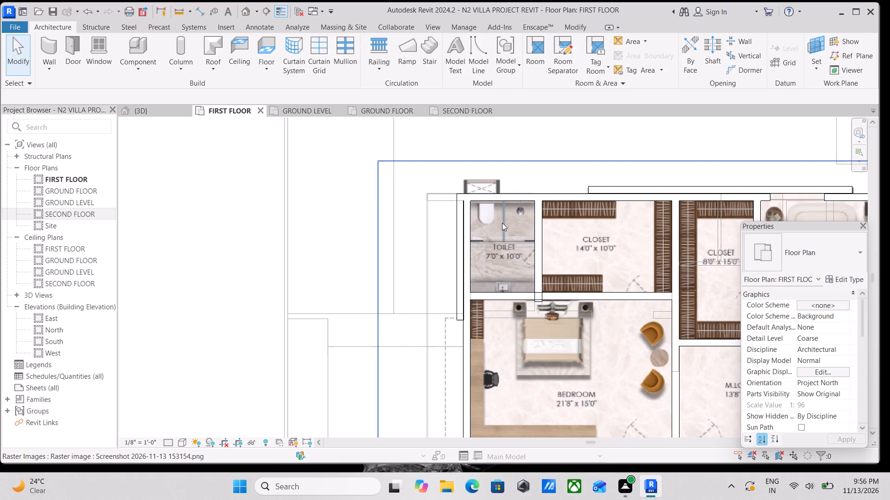
Examine the First Floor plan from the Lounge to the Covered Sit-out and the south Bedroom's lower wall for tracing gaps.
{"action": "scroll", "coordinate": [502, 223], "scroll_direction": "down", "scroll_amount": 3}
{"action": "middle_click_drag", "start_coordinate": [502, 222], "coordinate": [425, 149]}
{"action": "scroll", "coordinate": [536, 244], "scroll_direction": "down", "scroll_amount": 2}
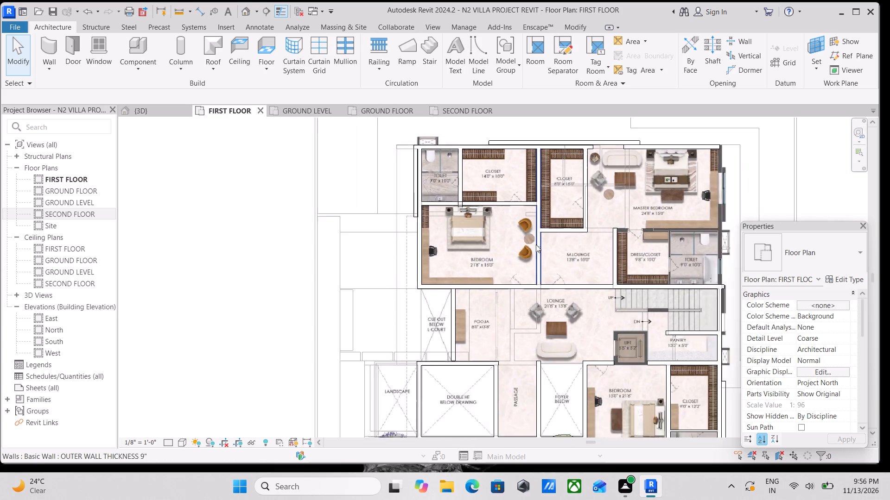
{"action": "scroll", "coordinate": [536, 244], "scroll_direction": "down", "scroll_amount": 1}
{"action": "middle_click_drag", "start_coordinate": [535, 244], "coordinate": [512, 224]}
{"action": "scroll", "coordinate": [561, 273], "scroll_direction": "up", "scroll_amount": 4}
{"action": "middle_click_drag", "start_coordinate": [537, 300], "coordinate": [523, 211]}
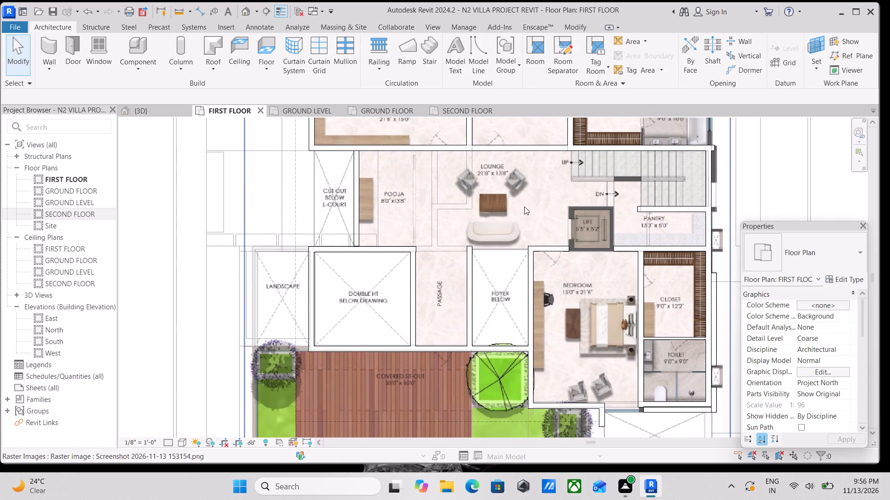
{"action": "middle_click_drag", "start_coordinate": [515, 318], "coordinate": [524, 279]}
{"action": "scroll", "coordinate": [531, 300], "scroll_direction": "down", "scroll_amount": 2}
{"action": "middle_click_drag", "start_coordinate": [533, 305], "coordinate": [500, 270]}
{"action": "scroll", "coordinate": [509, 288], "scroll_direction": "up", "scroll_amount": 2}
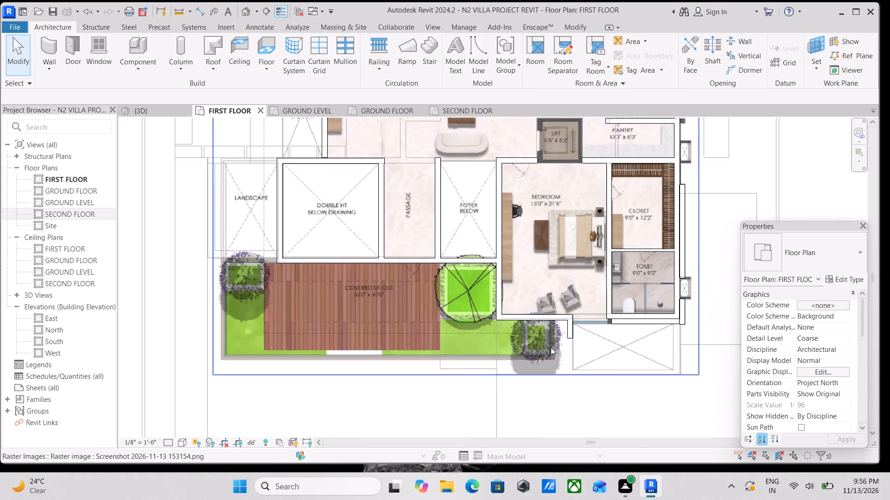
{"action": "scroll", "coordinate": [551, 347], "scroll_direction": "up", "scroll_amount": 4}
{"action": "scroll", "coordinate": [644, 323], "scroll_direction": "up", "scroll_amount": 3}
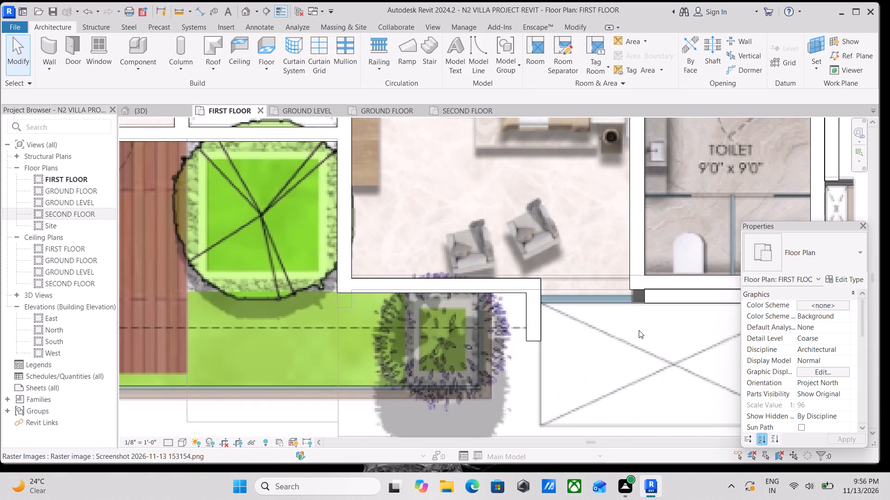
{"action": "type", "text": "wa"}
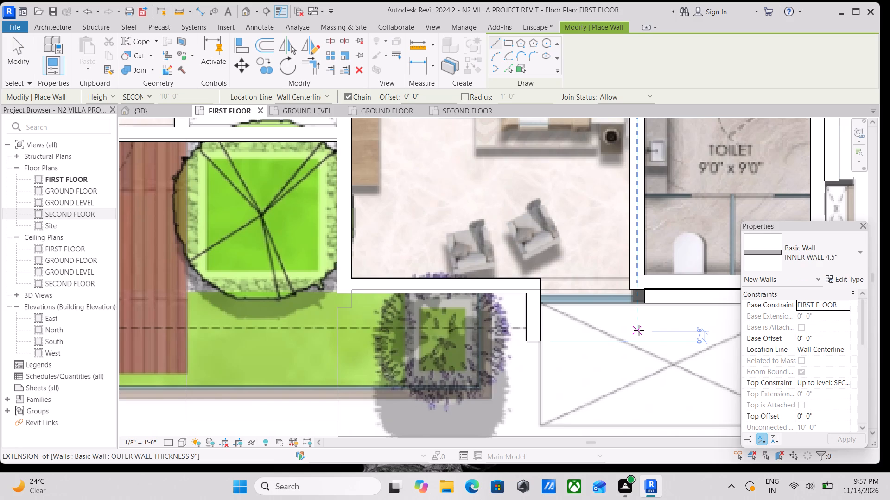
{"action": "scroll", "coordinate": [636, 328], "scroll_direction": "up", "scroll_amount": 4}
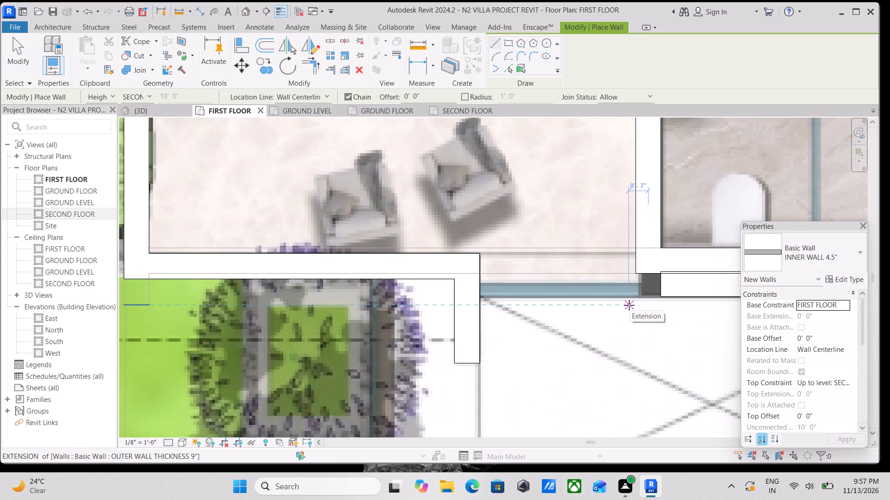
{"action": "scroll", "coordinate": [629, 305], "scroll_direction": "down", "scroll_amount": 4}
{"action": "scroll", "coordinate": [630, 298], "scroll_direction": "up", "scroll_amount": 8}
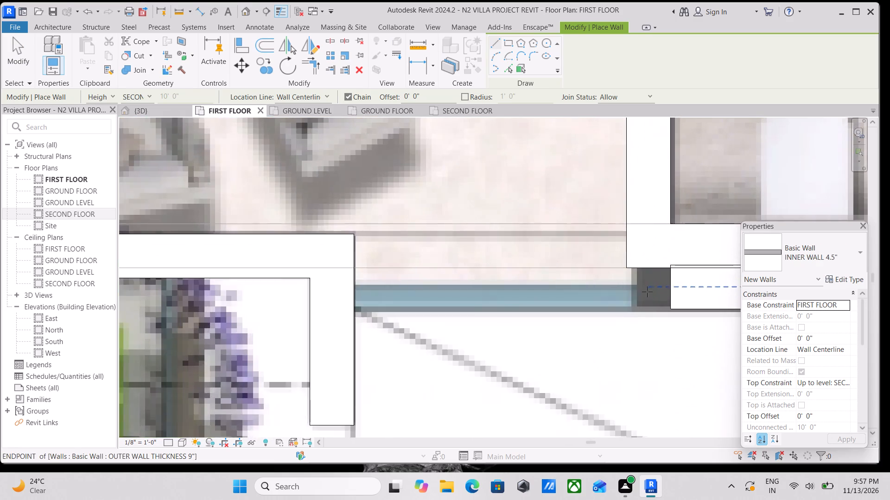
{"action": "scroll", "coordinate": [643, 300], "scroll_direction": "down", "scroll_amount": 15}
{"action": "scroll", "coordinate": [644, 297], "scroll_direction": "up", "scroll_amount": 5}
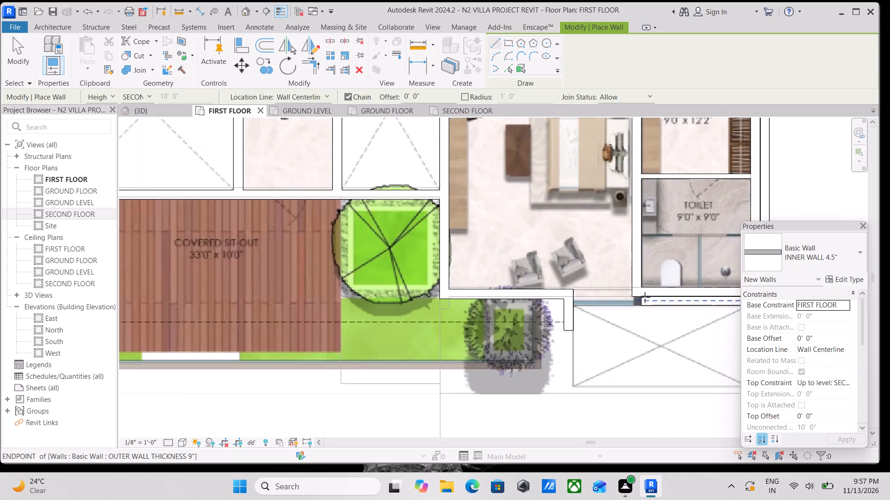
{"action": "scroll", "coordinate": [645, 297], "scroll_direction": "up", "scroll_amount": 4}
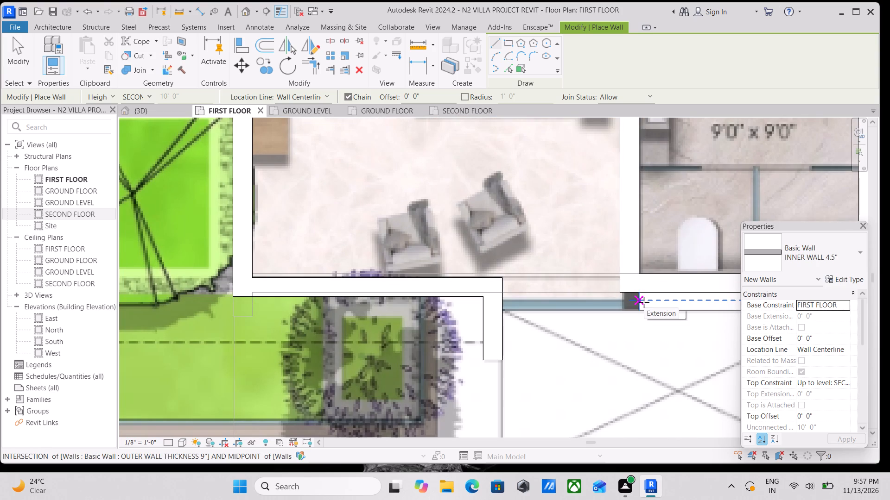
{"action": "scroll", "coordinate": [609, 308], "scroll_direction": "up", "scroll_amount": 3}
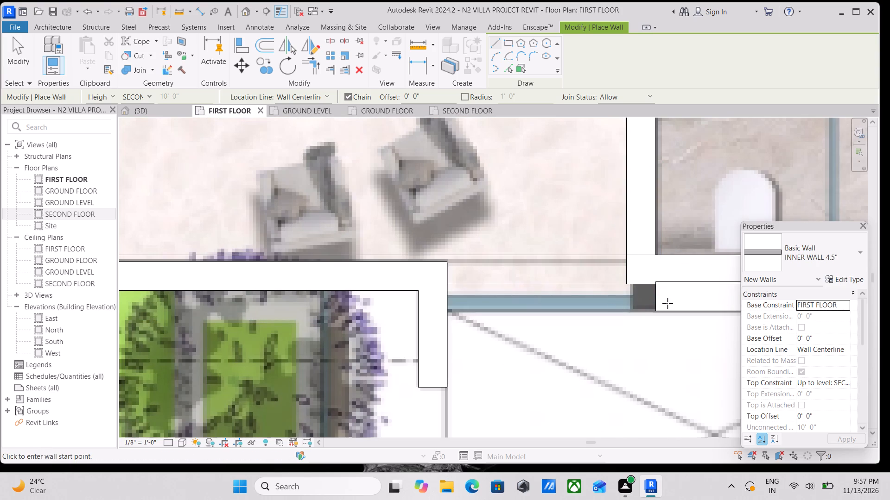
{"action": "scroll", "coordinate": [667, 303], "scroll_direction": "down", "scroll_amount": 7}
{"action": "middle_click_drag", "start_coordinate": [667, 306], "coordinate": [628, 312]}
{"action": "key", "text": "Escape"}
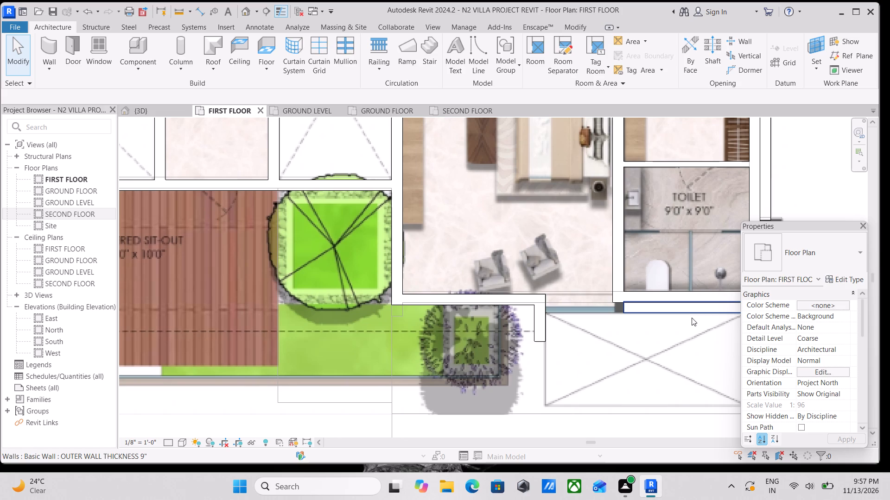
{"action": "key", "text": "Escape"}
Delete the lower of the two overlapping OUTER WALL THICKNESS 9" walls along the south side of the 9'0" x 9'0" Toilet.
{"action": "left_click", "coordinate": [651, 308]}
{"action": "right_click", "coordinate": [651, 308]}
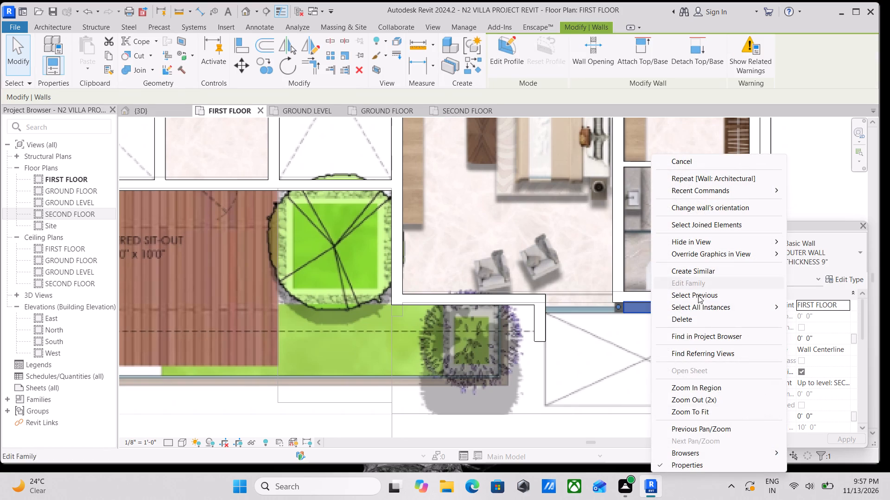
{"action": "left_click", "coordinate": [699, 321]}
Nudge the remaining OUTER WALL THICKNESS 9" wall on the south side of the 9'0" x 9'0" Toilet southward, and remove it.
{"action": "middle_click_drag", "start_coordinate": [673, 292], "coordinate": [577, 246]}
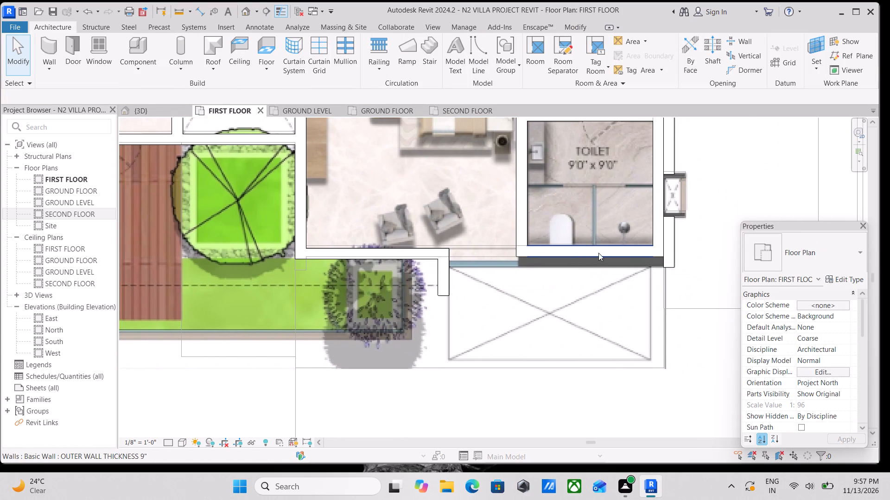
{"action": "left_click", "coordinate": [598, 253]}
{"action": "key", "text": "Down"}
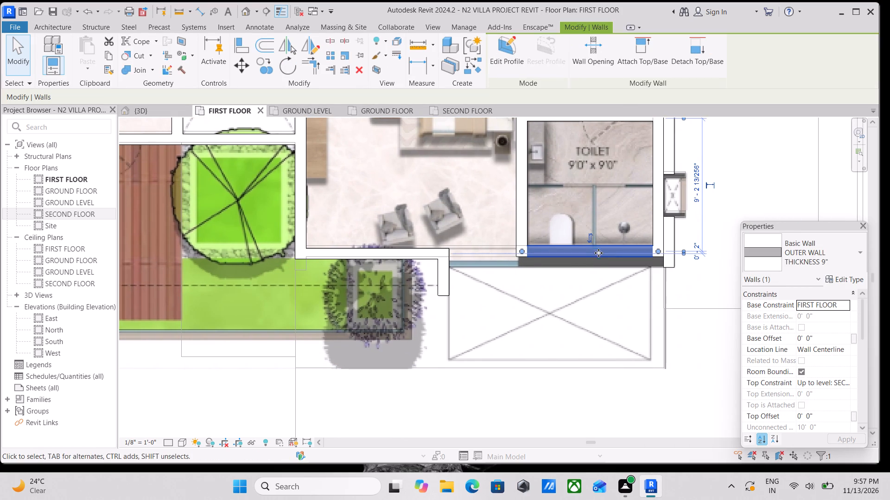
{"action": "key", "text": "Down"}
{"action": "key", "text": "Down"}
{"action": "key", "text": "Down"}
{"action": "key", "text": "Down"}
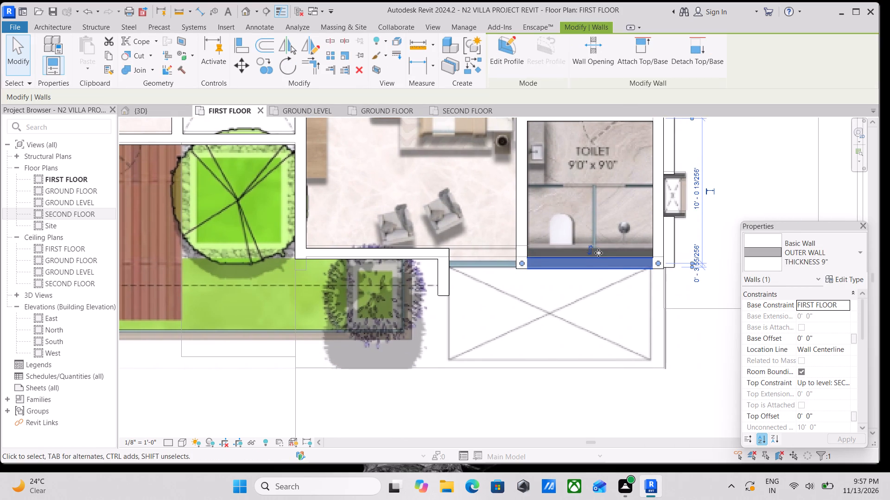
{"action": "key", "text": "Up"}
{"action": "key", "text": "Down"}
{"action": "scroll", "coordinate": [601, 254], "scroll_direction": "up", "scroll_amount": 2}
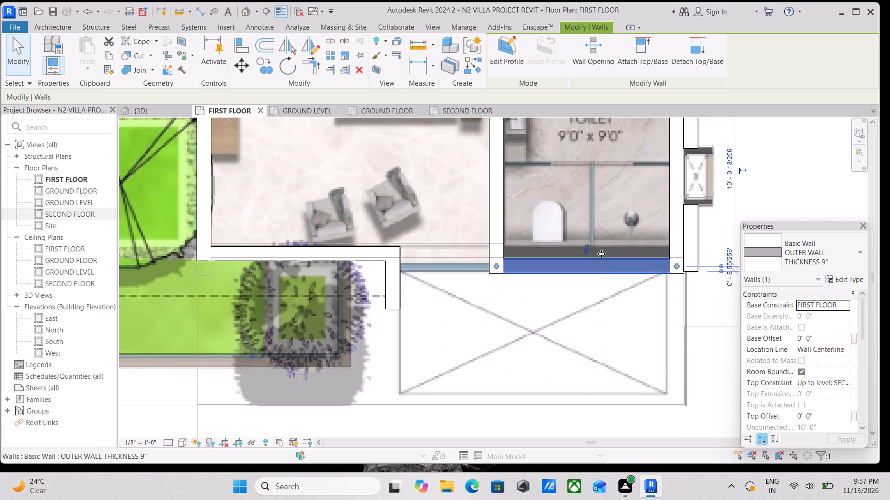
{"action": "scroll", "coordinate": [610, 262], "scroll_direction": "up", "scroll_amount": 3}
{"action": "key", "text": "Return"}
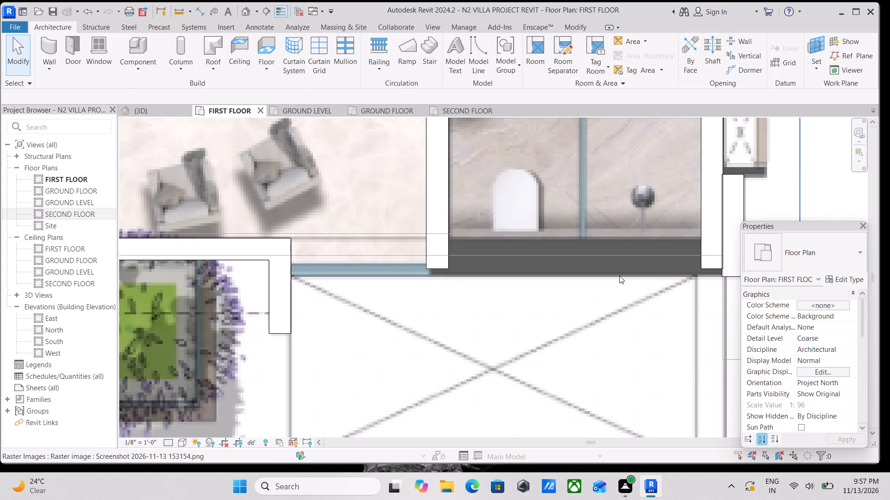
{"action": "left_click", "coordinate": [611, 250]}
{"action": "scroll", "coordinate": [632, 267], "scroll_direction": "down", "scroll_amount": 3}
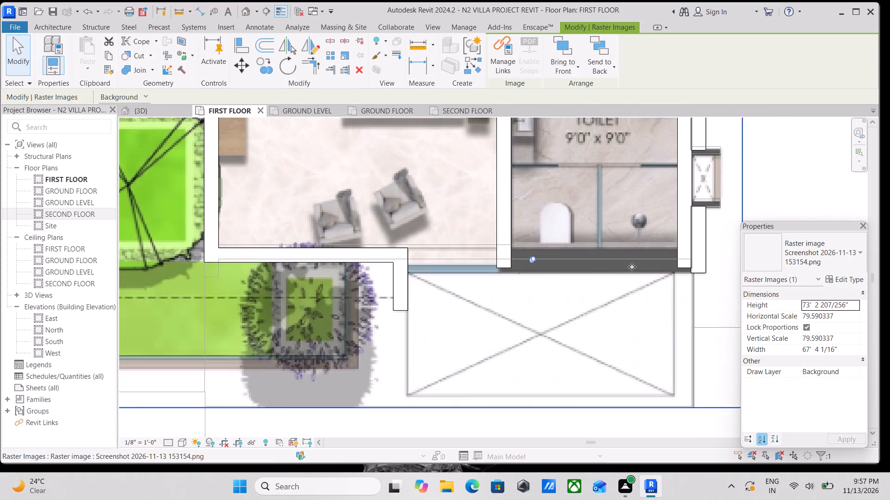
{"action": "scroll", "coordinate": [585, 265], "scroll_direction": "down", "scroll_amount": 2}
{"action": "scroll", "coordinate": [585, 265], "scroll_direction": "up", "scroll_amount": 3}
{"action": "key", "text": "Escape"}
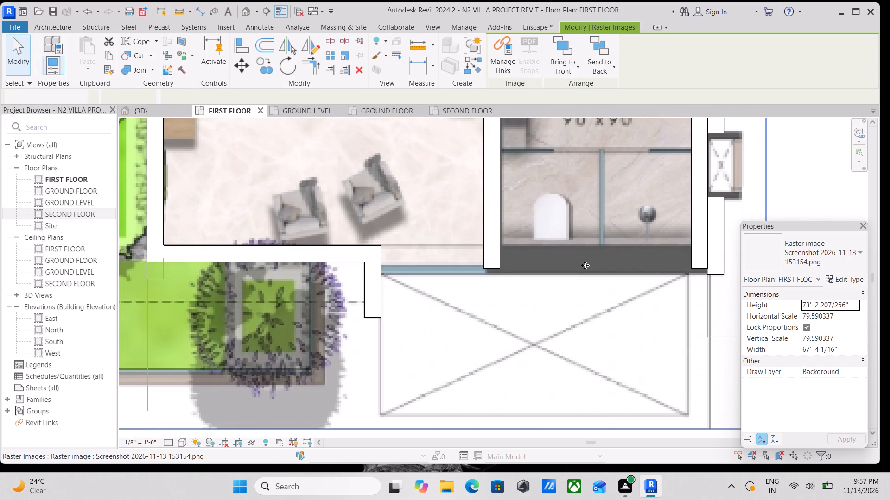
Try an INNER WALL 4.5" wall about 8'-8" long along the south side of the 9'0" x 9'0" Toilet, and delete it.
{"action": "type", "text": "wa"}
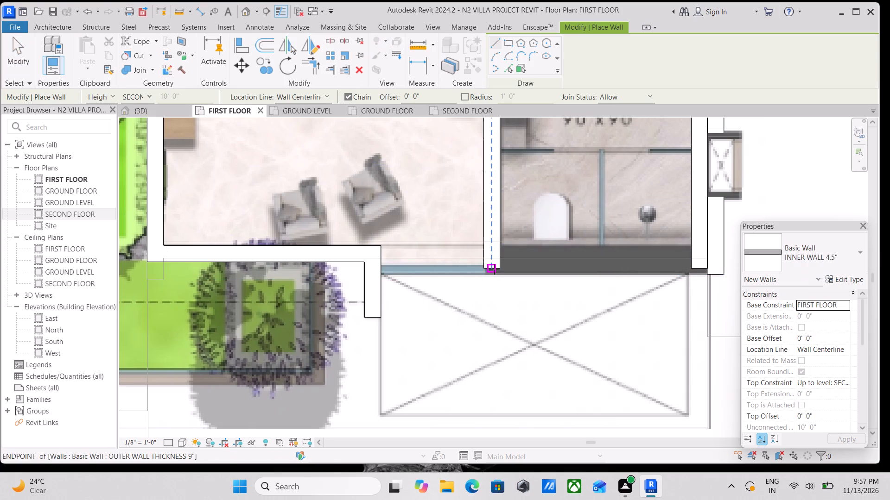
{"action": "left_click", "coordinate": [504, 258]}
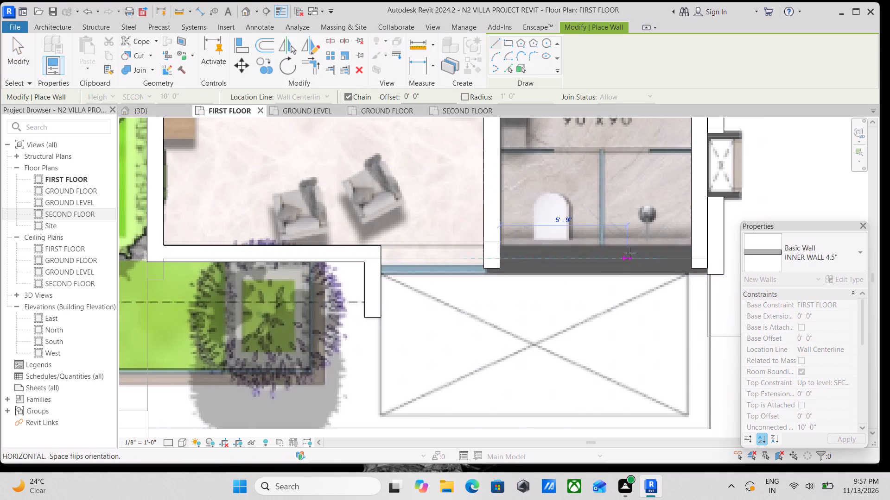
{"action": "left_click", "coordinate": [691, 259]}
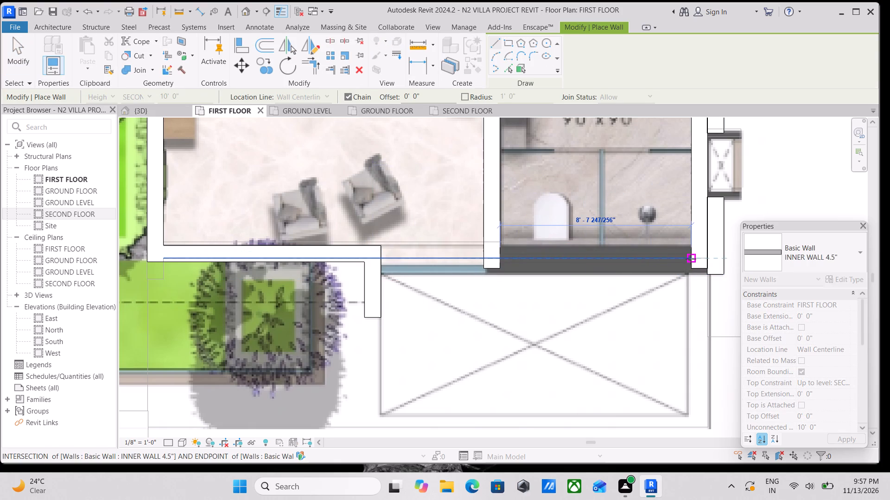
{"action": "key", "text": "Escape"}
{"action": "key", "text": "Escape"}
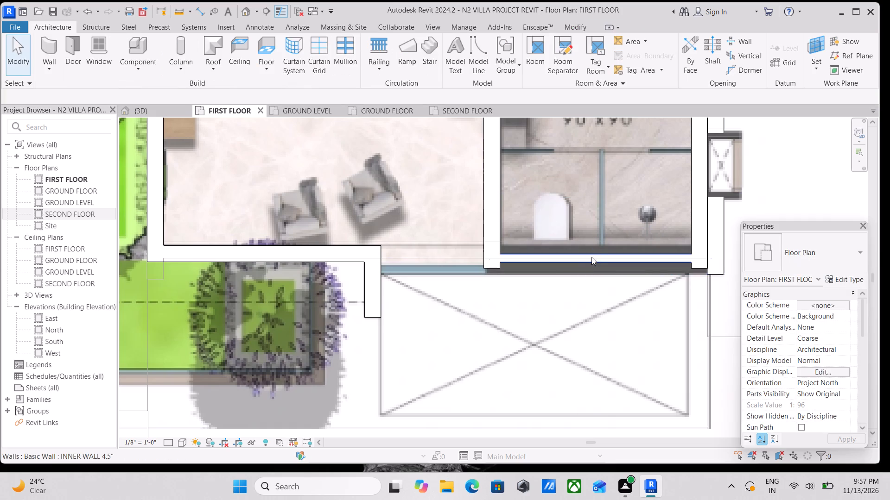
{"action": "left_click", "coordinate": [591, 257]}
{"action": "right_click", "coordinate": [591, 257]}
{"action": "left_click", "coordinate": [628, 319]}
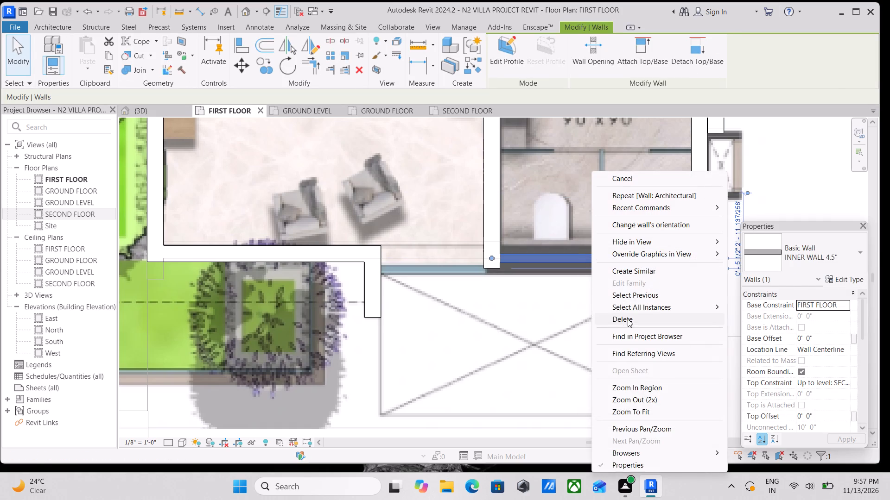
Draw an OUTER WALL THICKNESS 9" wall about 9'-0" long, closing the south side of the 9'0" x 9'0" Toilet between its side walls.
{"action": "type", "text": "wa"}
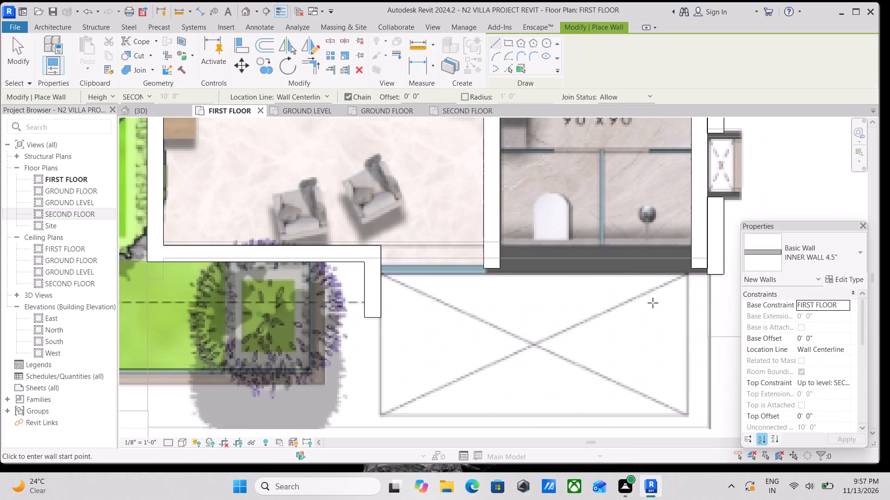
{"action": "left_click", "coordinate": [822, 258]}
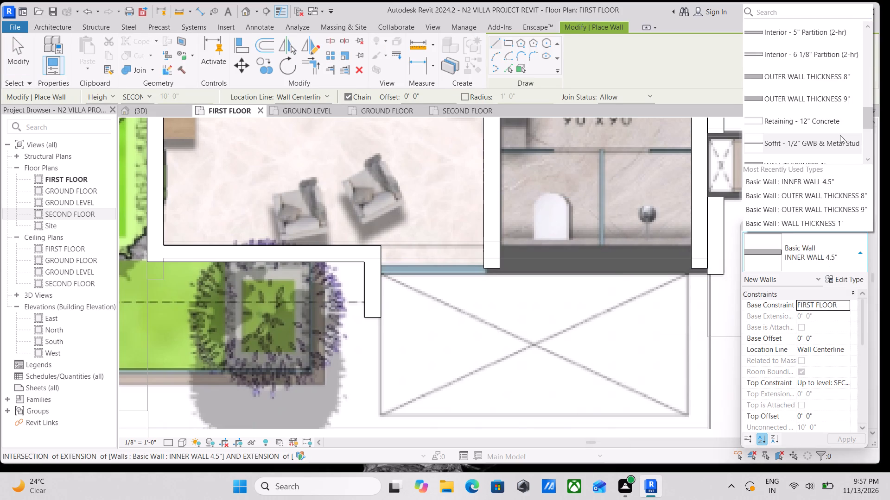
{"action": "left_click", "coordinate": [842, 210]}
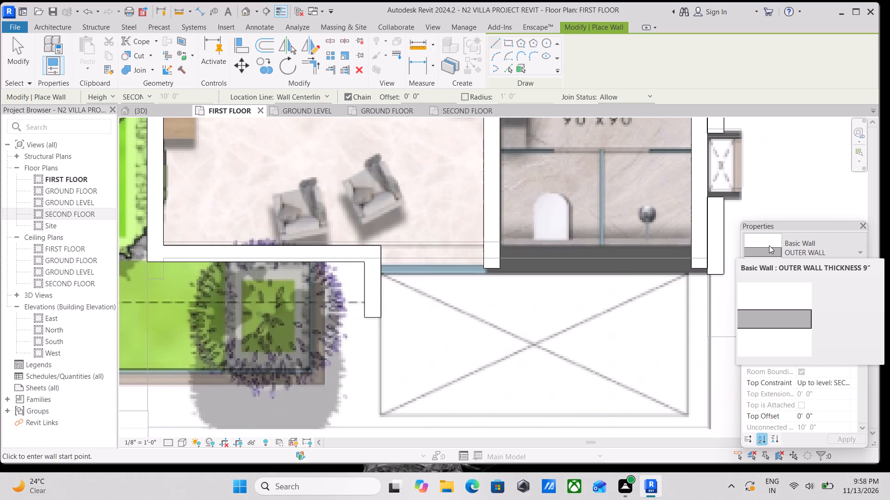
{"action": "scroll", "coordinate": [643, 245], "scroll_direction": "up", "scroll_amount": 4}
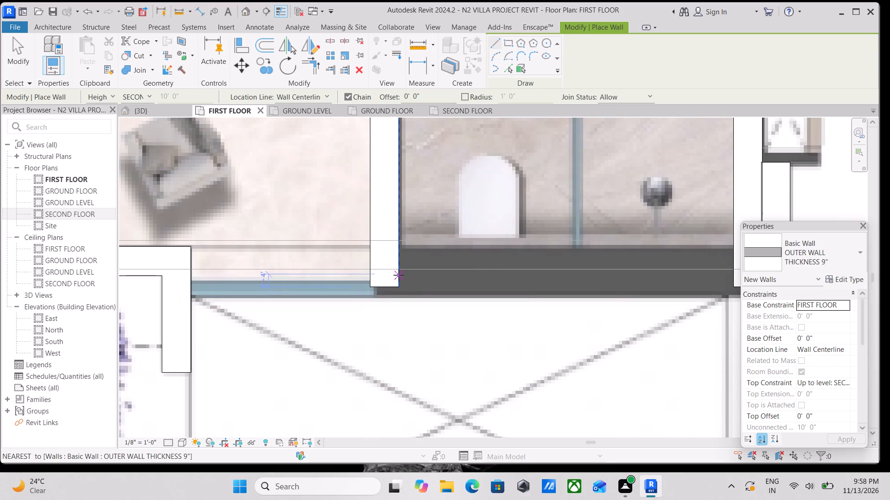
{"action": "left_click", "coordinate": [399, 275]}
{"action": "middle_click_drag", "start_coordinate": [573, 276], "coordinate": [513, 275]}
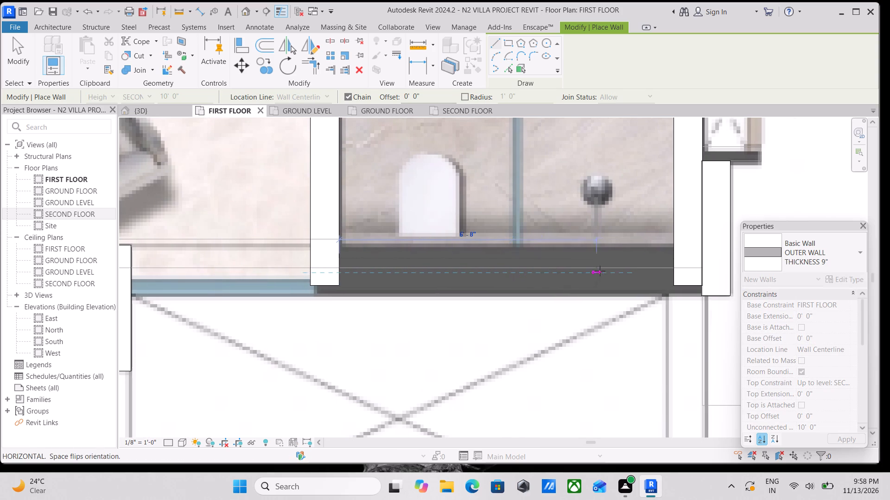
{"action": "scroll", "coordinate": [600, 271], "scroll_direction": "down", "scroll_amount": 1}
{"action": "middle_click_drag", "start_coordinate": [600, 271], "coordinate": [513, 254]}
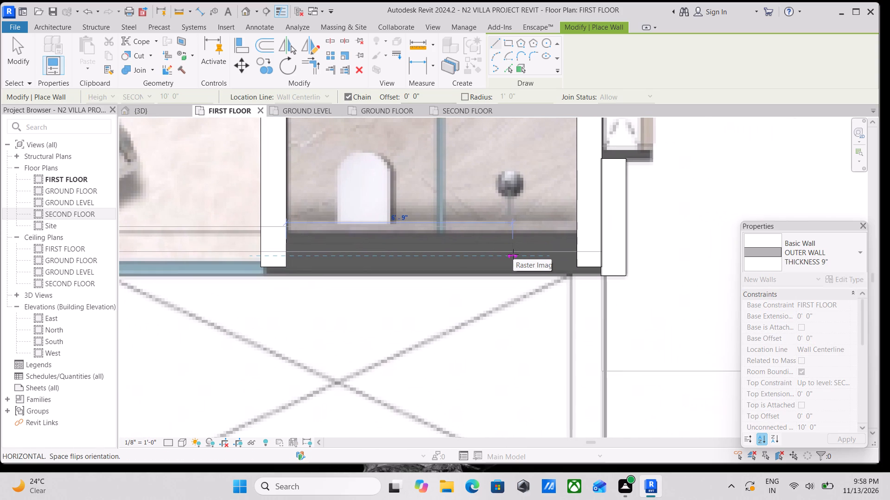
{"action": "scroll", "coordinate": [513, 254], "scroll_direction": "down", "scroll_amount": 1}
{"action": "middle_click_drag", "start_coordinate": [513, 254], "coordinate": [401, 266]}
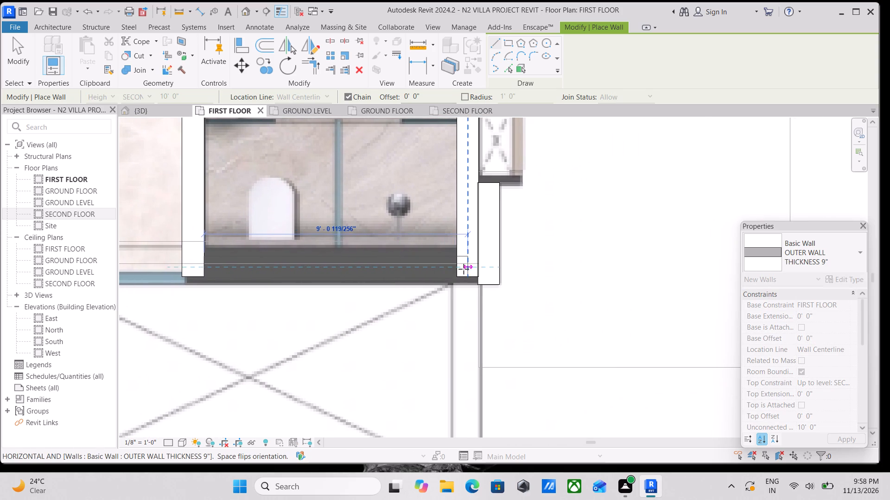
{"action": "left_click", "coordinate": [461, 272]}
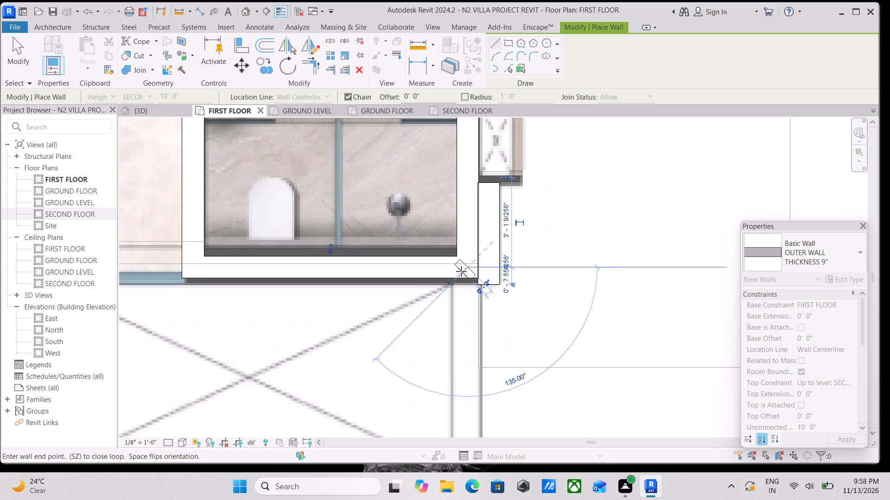
{"action": "key", "text": "Escape"}
{"action": "scroll", "coordinate": [459, 274], "scroll_direction": "down", "scroll_amount": 4}
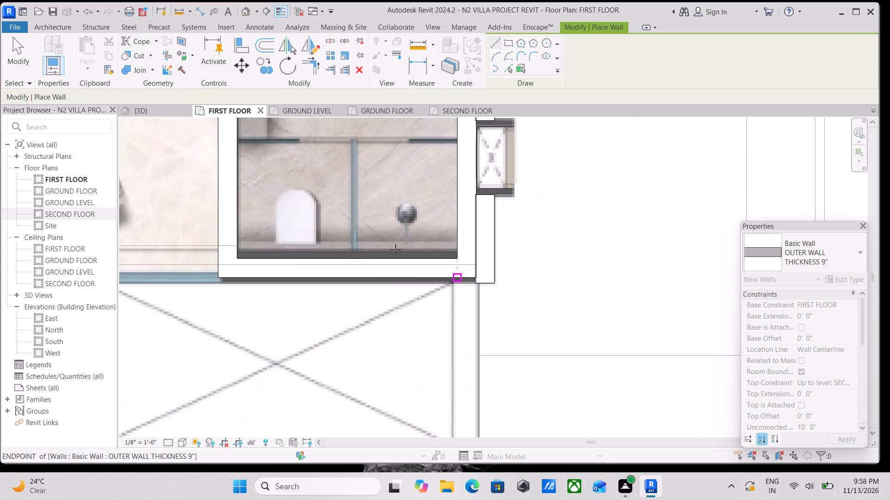
{"action": "middle_click_drag", "start_coordinate": [394, 247], "coordinate": [679, 263]}
{"action": "scroll", "coordinate": [680, 263], "scroll_direction": "up", "scroll_amount": 1}
{"action": "key", "text": "Escape"}
Examine the First Floor walls from the south Bedroom through the Lounge up to the northwest Toilet and Closets against the plan image.
{"action": "scroll", "coordinate": [597, 253], "scroll_direction": "down", "scroll_amount": 4}
{"action": "middle_click_drag", "start_coordinate": [597, 253], "coordinate": [614, 270]}
{"action": "scroll", "coordinate": [586, 321], "scroll_direction": "up", "scroll_amount": 4}
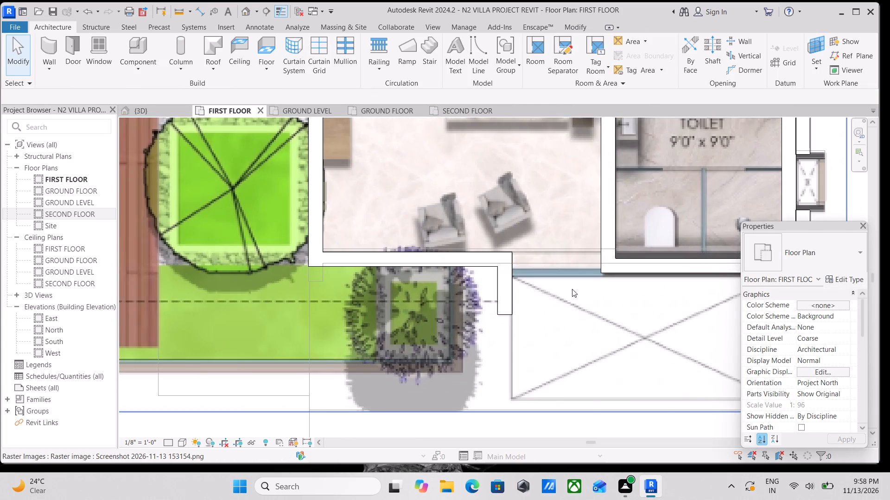
{"action": "middle_click_drag", "start_coordinate": [572, 289], "coordinate": [673, 372]}
{"action": "scroll", "coordinate": [673, 372], "scroll_direction": "up", "scroll_amount": 2}
{"action": "scroll", "coordinate": [605, 302], "scroll_direction": "down", "scroll_amount": 9}
{"action": "middle_click_drag", "start_coordinate": [604, 311], "coordinate": [641, 412]}
{"action": "scroll", "coordinate": [600, 316], "scroll_direction": "down", "scroll_amount": 2}
{"action": "middle_click_drag", "start_coordinate": [600, 316], "coordinate": [615, 369]}
{"action": "scroll", "coordinate": [615, 369], "scroll_direction": "up", "scroll_amount": 2}
{"action": "scroll", "coordinate": [641, 297], "scroll_direction": "up", "scroll_amount": 4}
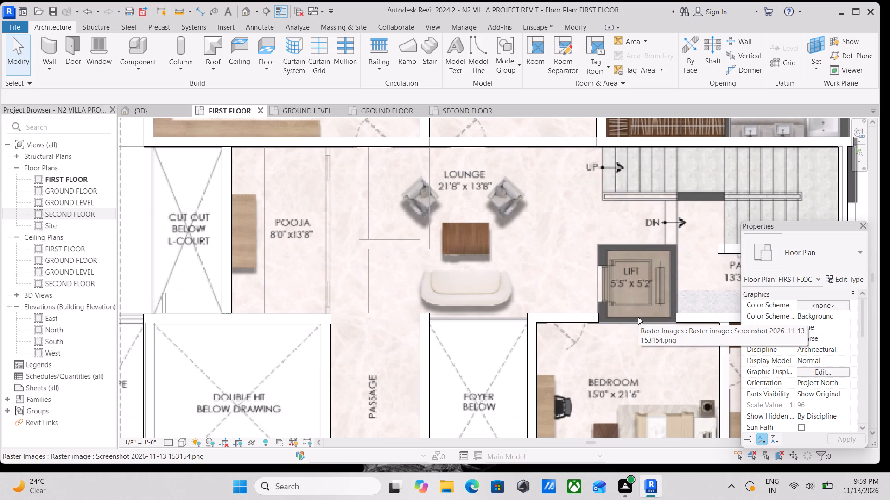
{"action": "scroll", "coordinate": [626, 334], "scroll_direction": "down", "scroll_amount": 3}
{"action": "scroll", "coordinate": [591, 284], "scroll_direction": "down", "scroll_amount": 2}
{"action": "middle_click_drag", "start_coordinate": [506, 267], "coordinate": [546, 329]}
{"action": "scroll", "coordinate": [452, 238], "scroll_direction": "up", "scroll_amount": 1}
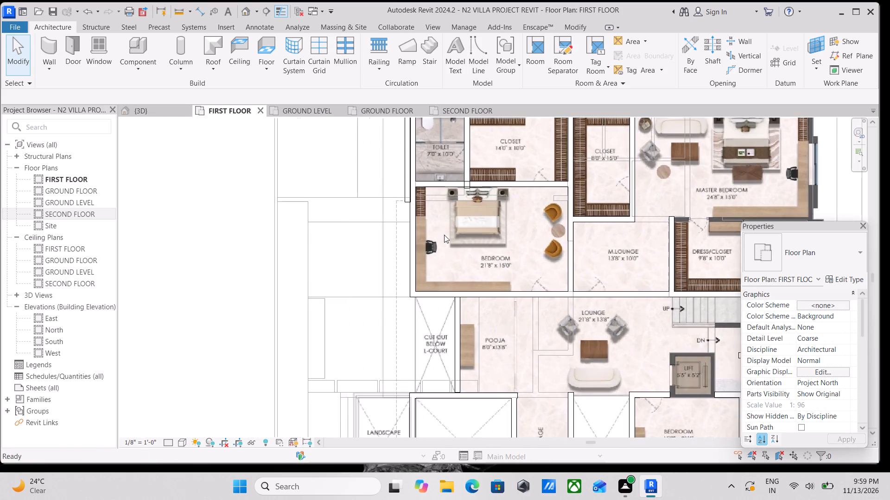
{"action": "key", "text": "Escape"}
{"action": "scroll", "coordinate": [444, 235], "scroll_direction": "up", "scroll_amount": 1}
{"action": "scroll", "coordinate": [433, 224], "scroll_direction": "down", "scroll_amount": 1}
{"action": "middle_click_drag", "start_coordinate": [428, 219], "coordinate": [477, 306]}
{"action": "scroll", "coordinate": [477, 305], "scroll_direction": "up", "scroll_amount": 2}
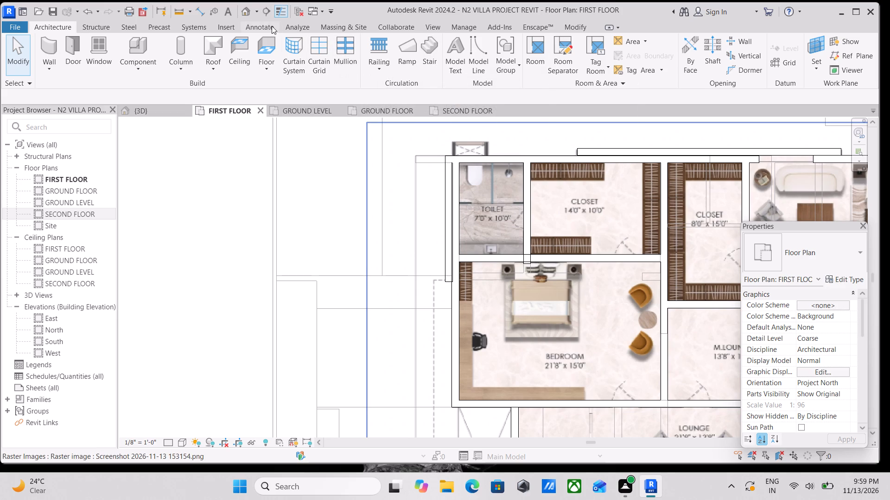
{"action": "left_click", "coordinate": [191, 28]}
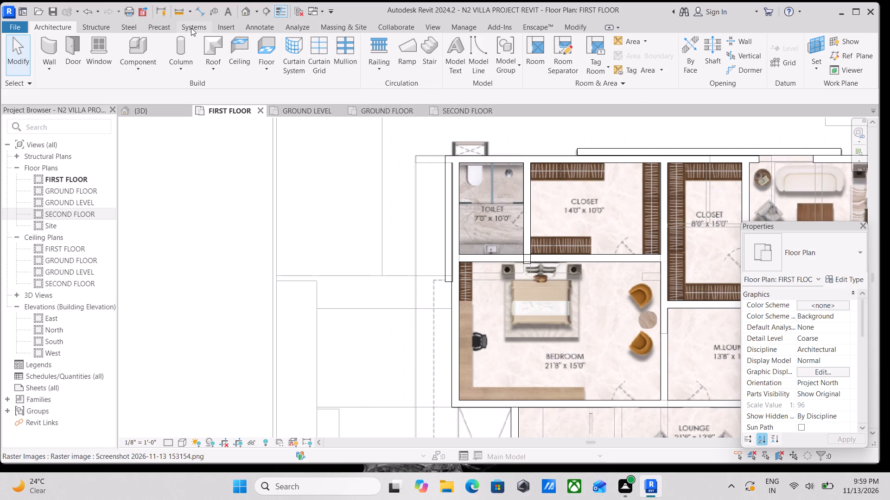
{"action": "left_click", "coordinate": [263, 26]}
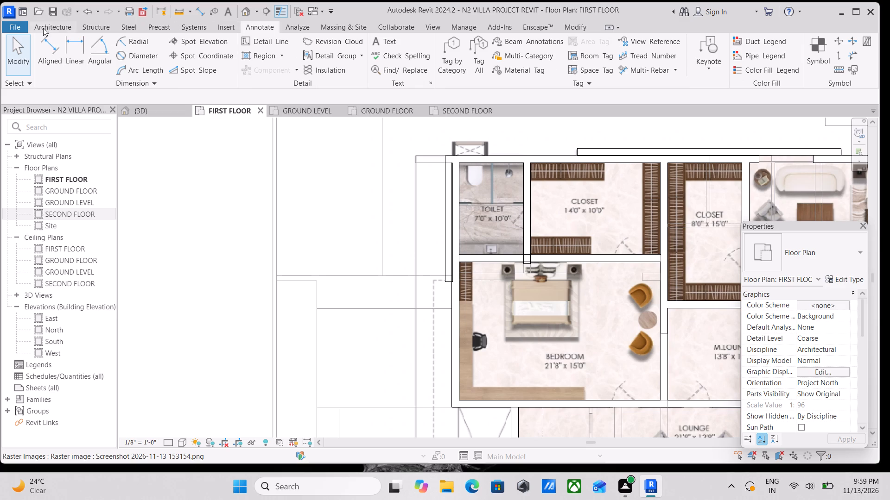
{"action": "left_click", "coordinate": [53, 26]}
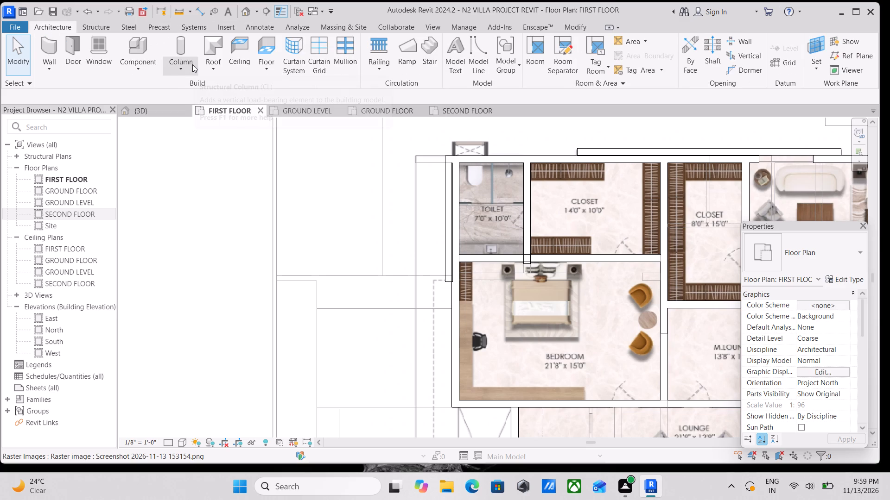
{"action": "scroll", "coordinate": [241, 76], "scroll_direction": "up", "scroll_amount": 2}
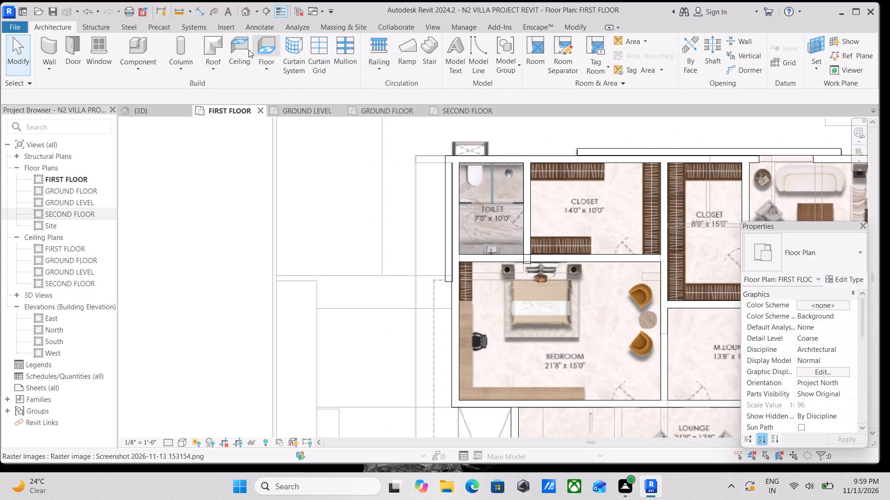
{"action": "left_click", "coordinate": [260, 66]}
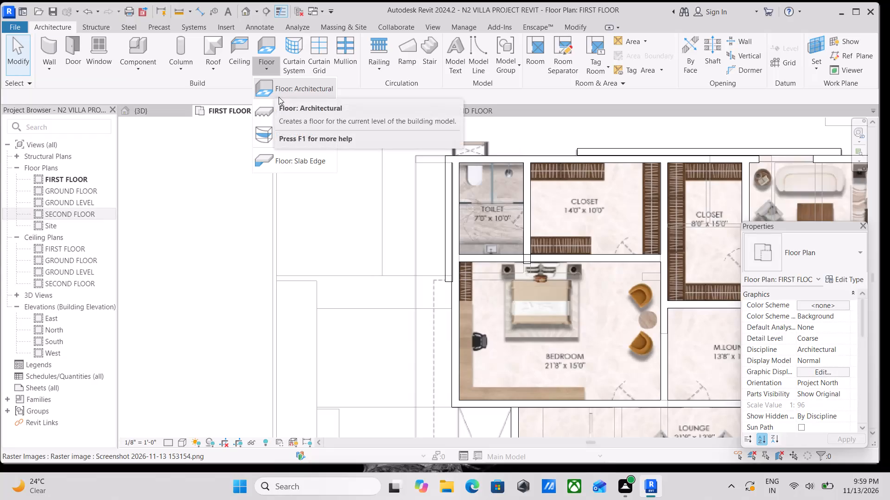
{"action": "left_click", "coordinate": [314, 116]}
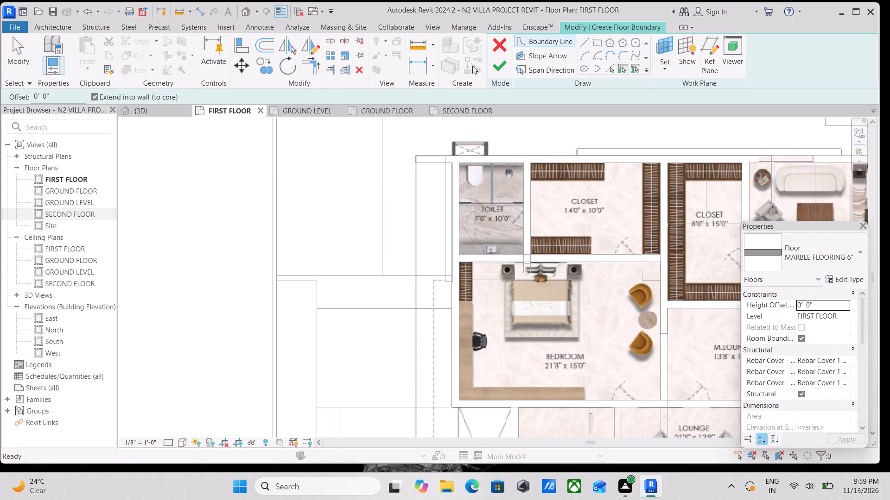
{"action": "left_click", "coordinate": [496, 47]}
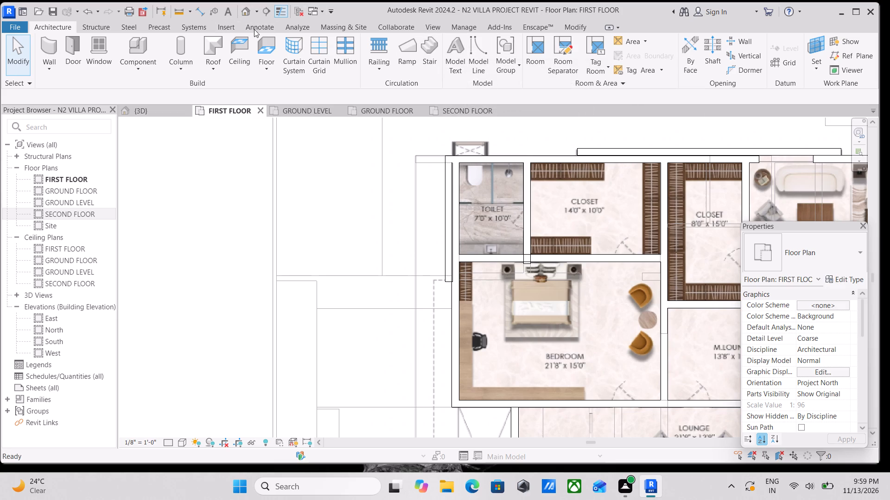
Start a MARBLE FLOORING 6" floor on FIRST FLOOR and outline the 7'0" x 10'0" Toilet with a rectangular boundary along its inner wall faces.
{"action": "left_click", "coordinate": [269, 67]}
{"action": "left_click", "coordinate": [290, 94]}
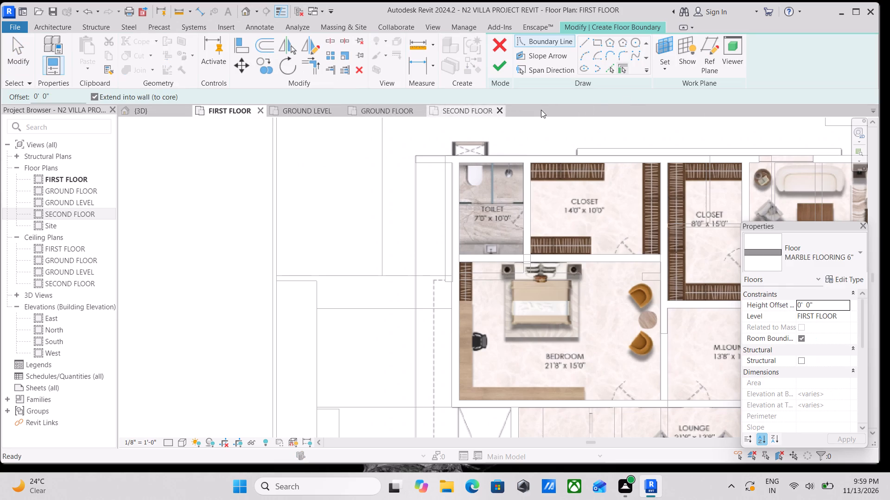
{"action": "left_click", "coordinate": [596, 42]}
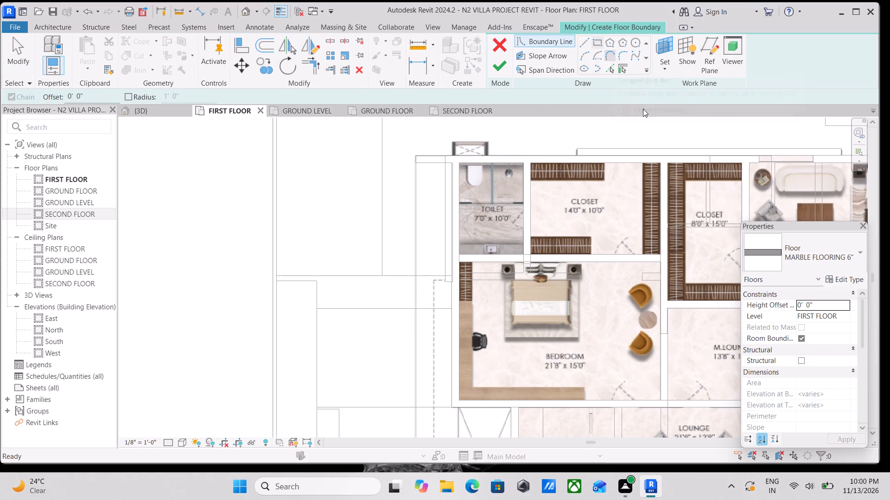
{"action": "scroll", "coordinate": [546, 156], "scroll_direction": "up", "scroll_amount": 2}
{"action": "scroll", "coordinate": [447, 167], "scroll_direction": "up", "scroll_amount": 2}
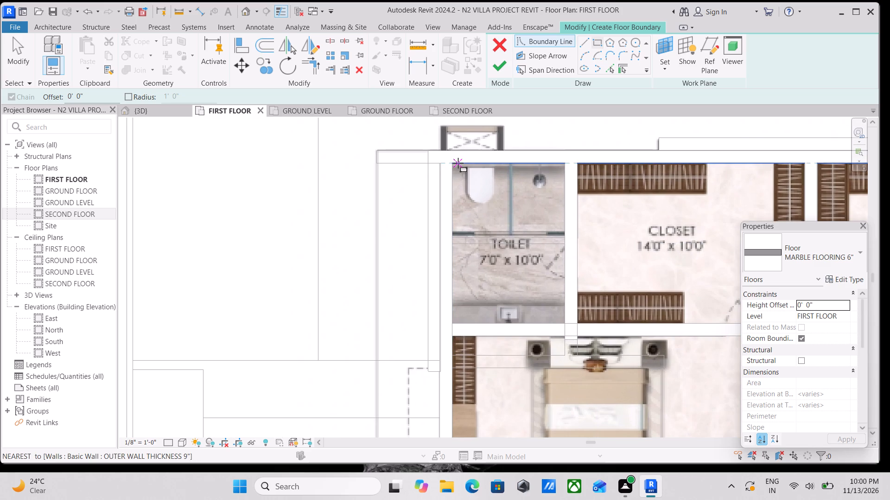
{"action": "left_click", "coordinate": [454, 164]}
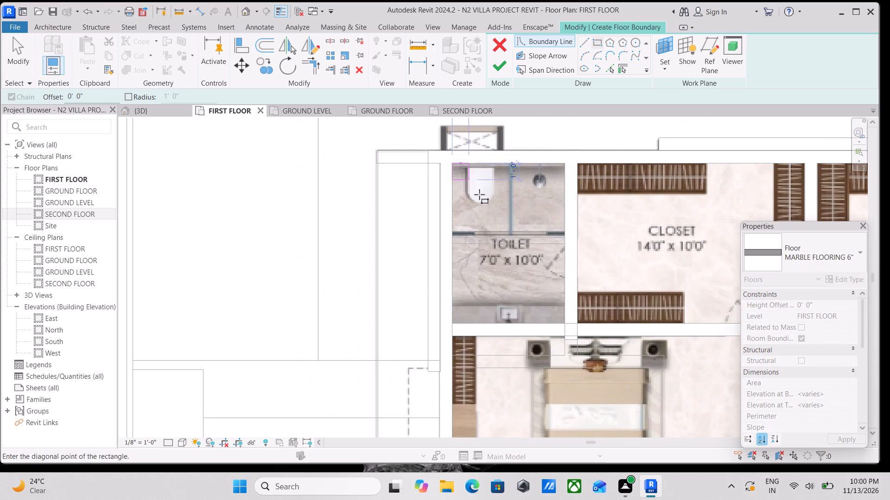
{"action": "left_click", "coordinate": [563, 324]}
Add a rectangular floor boundary inside the walls of the 14'0" x 10'0" Closet.
{"action": "scroll", "coordinate": [573, 302], "scroll_direction": "down", "scroll_amount": 2}
{"action": "middle_click_drag", "start_coordinate": [505, 271], "coordinate": [443, 255]}
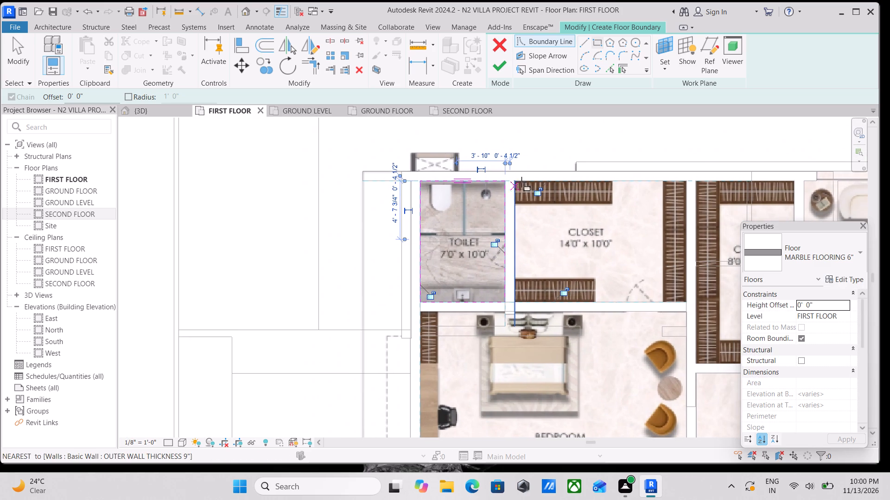
{"action": "left_click", "coordinate": [519, 182]}
{"action": "middle_click_drag", "start_coordinate": [591, 225], "coordinate": [498, 154]}
{"action": "scroll", "coordinate": [591, 225], "scroll_direction": "down", "scroll_amount": 1}
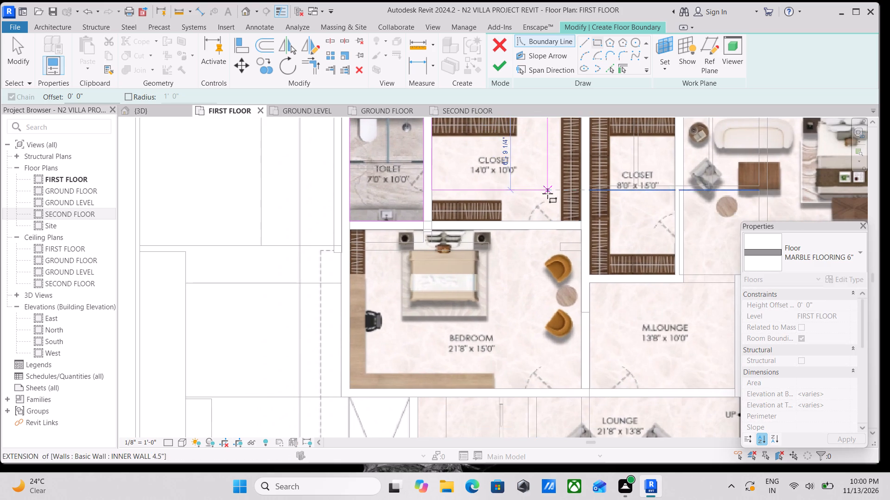
{"action": "left_click", "coordinate": [583, 219]}
Add a rectangular floor boundary inside the walls of the 8'0" x 15'0" Closet.
{"action": "scroll", "coordinate": [583, 219], "scroll_direction": "down", "scroll_amount": 2}
{"action": "middle_click_drag", "start_coordinate": [583, 219], "coordinate": [578, 237]}
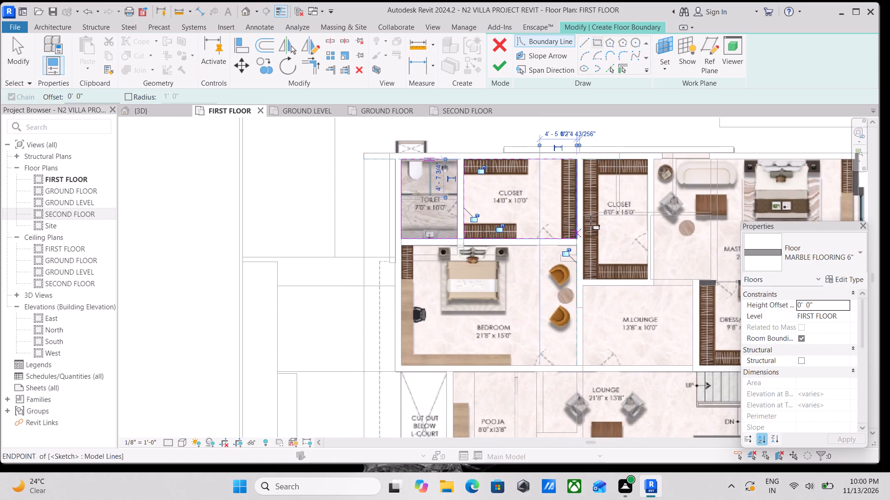
{"action": "scroll", "coordinate": [605, 157], "scroll_direction": "up", "scroll_amount": 2}
{"action": "left_click", "coordinate": [574, 162]}
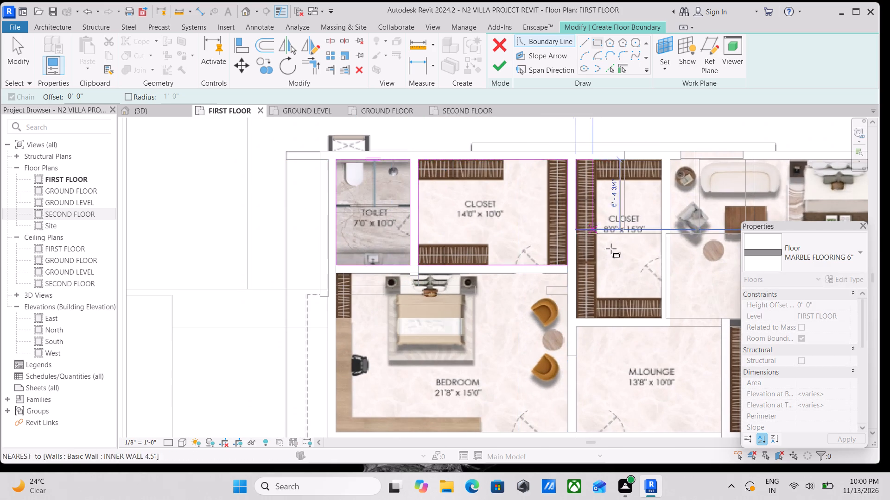
{"action": "middle_click_drag", "start_coordinate": [621, 262], "coordinate": [557, 136]}
{"action": "left_click", "coordinate": [598, 192]}
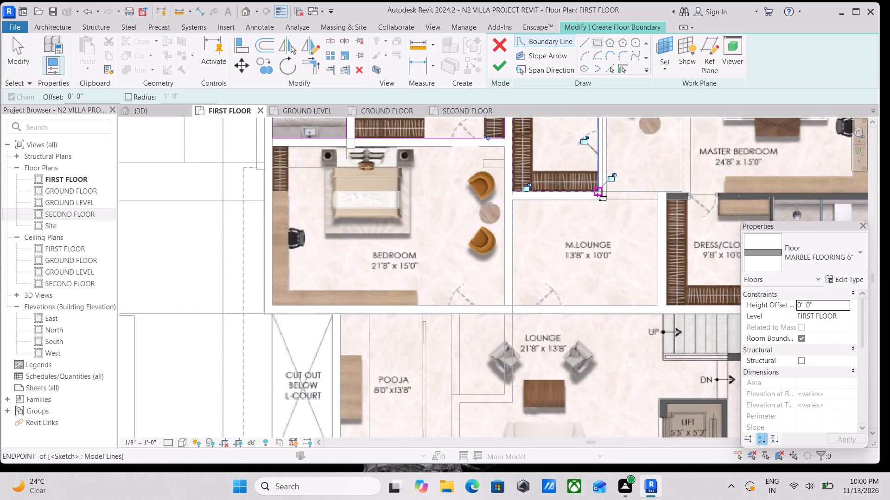
Finish the marble floor covering the northwest Toilet and both Closets, and dismiss the save reminder without saving.
{"action": "scroll", "coordinate": [621, 213], "scroll_direction": "down", "scroll_amount": 8}
{"action": "middle_click_drag", "start_coordinate": [652, 251], "coordinate": [619, 265]}
{"action": "scroll", "coordinate": [619, 265], "scroll_direction": "up", "scroll_amount": 6}
{"action": "scroll", "coordinate": [631, 231], "scroll_direction": "down", "scroll_amount": 1}
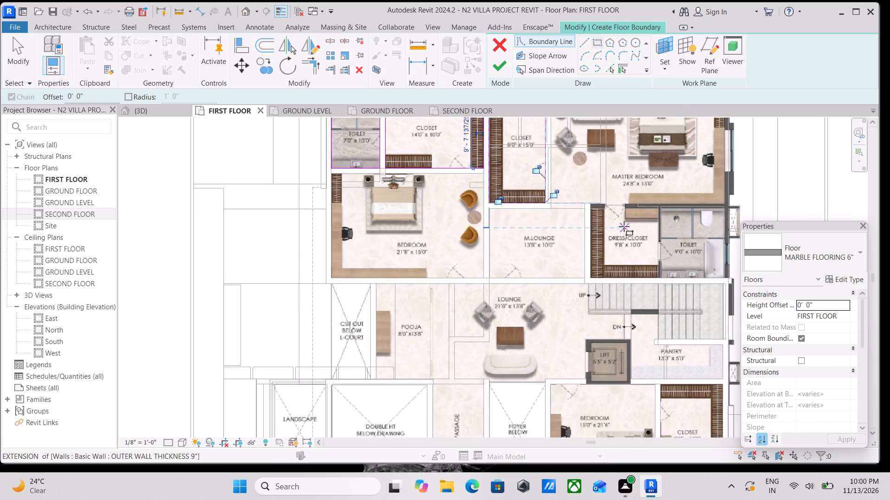
{"action": "middle_click_drag", "start_coordinate": [624, 226], "coordinate": [627, 276]}
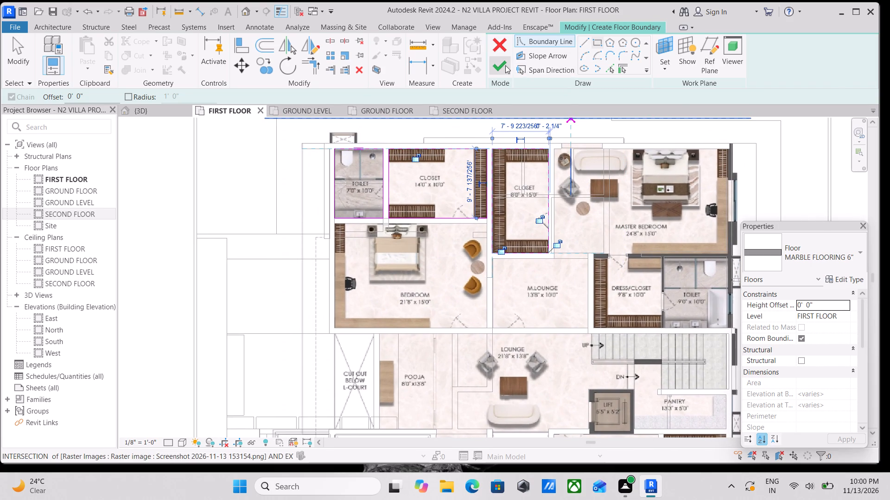
{"action": "left_click", "coordinate": [505, 65]}
{"action": "left_click", "coordinate": [538, 150]}
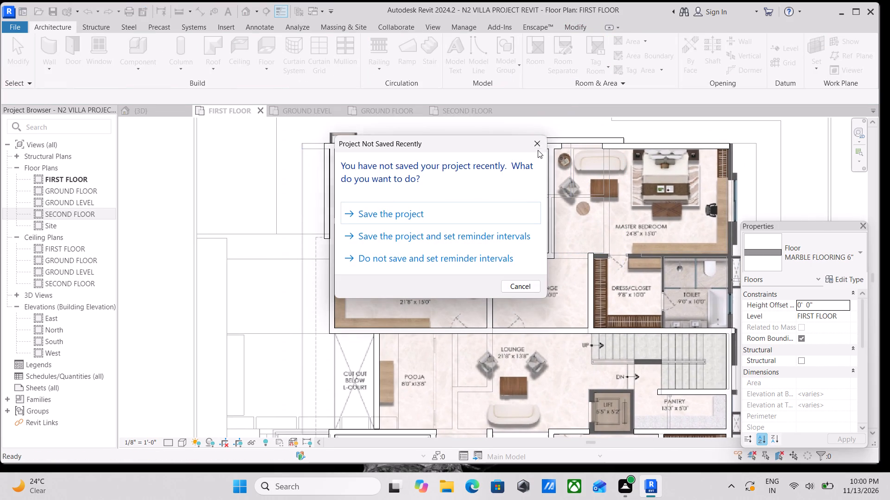
{"action": "key", "text": "Escape"}
{"action": "scroll", "coordinate": [602, 189], "scroll_direction": "up", "scroll_amount": 1}
{"action": "middle_click_drag", "start_coordinate": [604, 191], "coordinate": [520, 174]}
{"action": "key", "text": "Escape"}
Draw an OUTER WALL THICKNESS 9" wall along the east side, from the Master Bedroom's northeast corner to the 9'0" x 10'0" Toilet's southeast corner.
{"action": "scroll", "coordinate": [582, 175], "scroll_direction": "down", "scroll_amount": 2}
{"action": "middle_click_drag", "start_coordinate": [582, 175], "coordinate": [574, 182]}
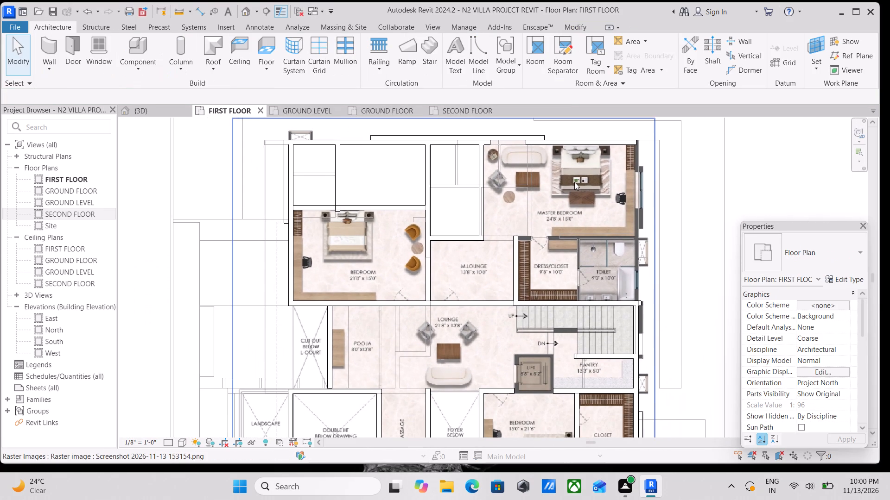
{"action": "type", "text": "wa"}
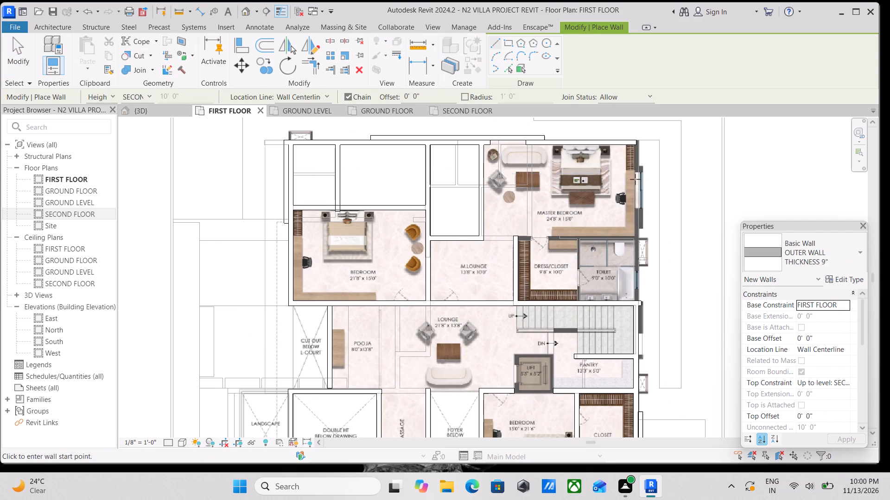
{"action": "scroll", "coordinate": [671, 150], "scroll_direction": "up", "scroll_amount": 4}
{"action": "scroll", "coordinate": [630, 143], "scroll_direction": "up", "scroll_amount": 2}
{"action": "middle_click_drag", "start_coordinate": [630, 143], "coordinate": [636, 175]}
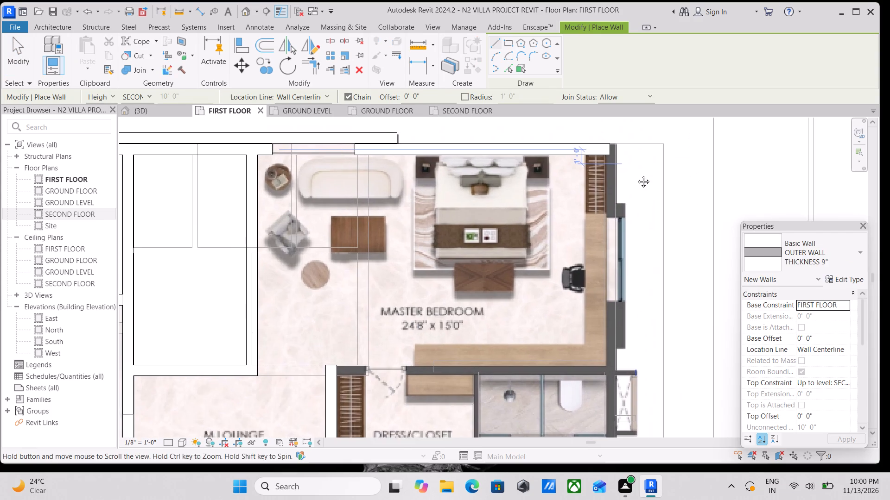
{"action": "middle_click_drag", "start_coordinate": [636, 175], "coordinate": [636, 176]}
{"action": "scroll", "coordinate": [611, 158], "scroll_direction": "up", "scroll_amount": 2}
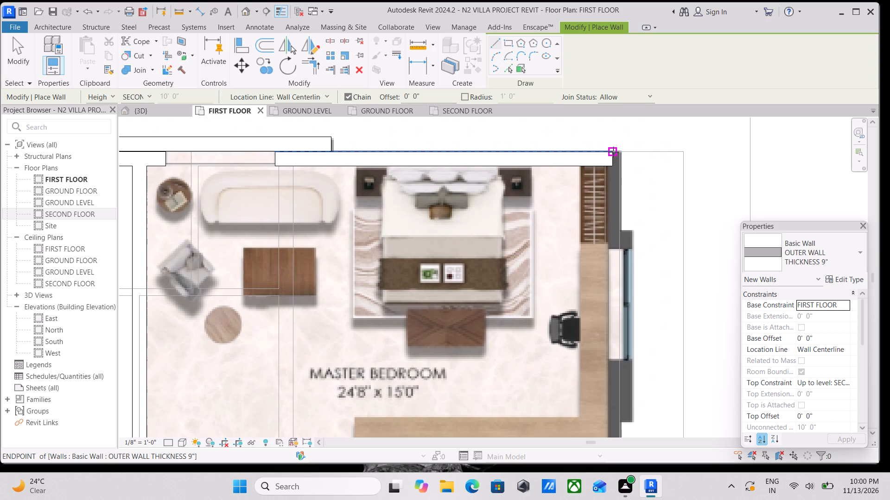
{"action": "left_click", "coordinate": [615, 152]}
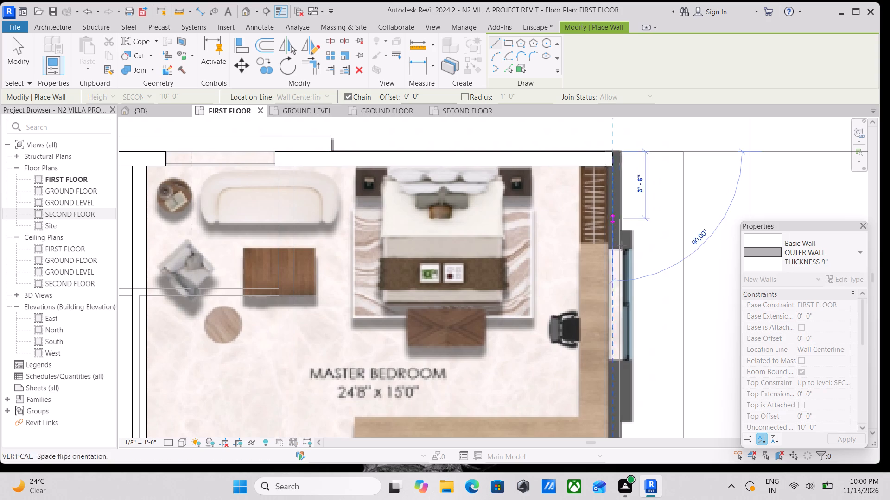
{"action": "middle_click_drag", "start_coordinate": [619, 264], "coordinate": [621, 139]}
{"action": "middle_click_drag", "start_coordinate": [601, 229], "coordinate": [601, 163]}
{"action": "scroll", "coordinate": [601, 225], "scroll_direction": "down", "scroll_amount": 1}
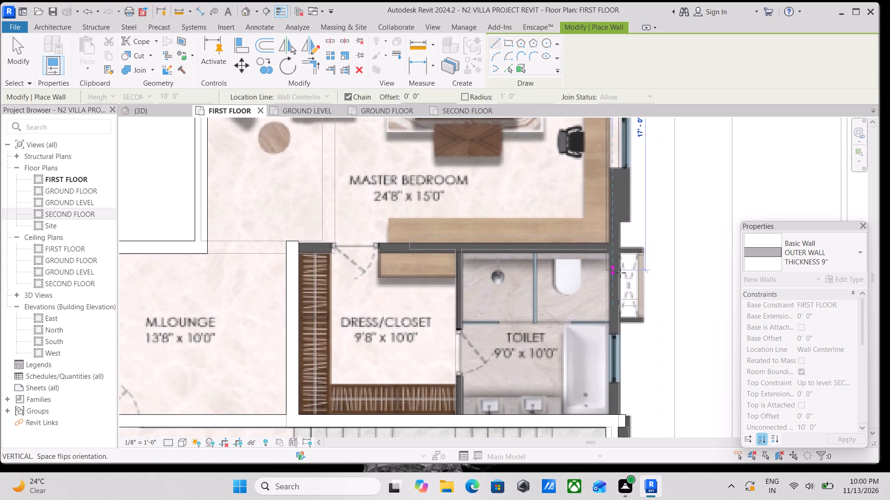
{"action": "middle_click_drag", "start_coordinate": [620, 271], "coordinate": [615, 162]}
{"action": "scroll", "coordinate": [615, 162], "scroll_direction": "down", "scroll_amount": 1}
{"action": "scroll", "coordinate": [615, 207], "scroll_direction": "up", "scroll_amount": 1}
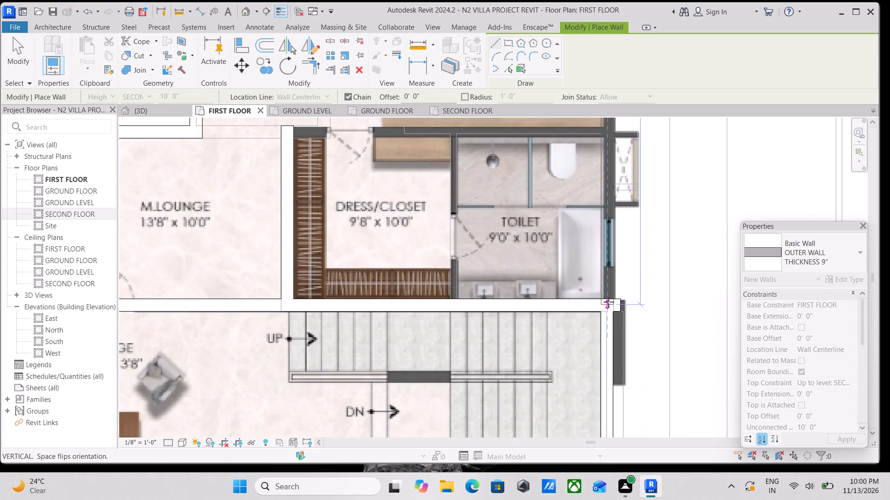
{"action": "left_click", "coordinate": [609, 303]}
{"action": "scroll", "coordinate": [608, 298], "scroll_direction": "down", "scroll_amount": 3}
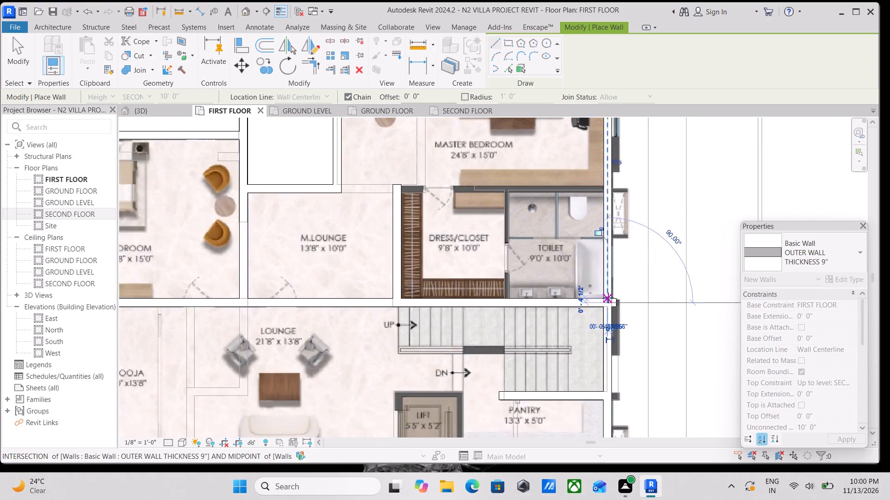
{"action": "scroll", "coordinate": [608, 298], "scroll_direction": "down", "scroll_amount": 2}
{"action": "key", "text": "Escape"}
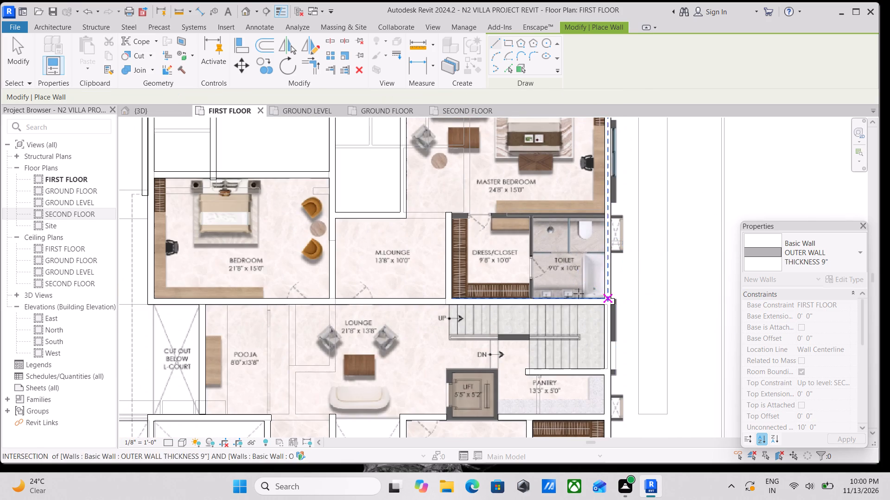
Draw an OUTER WALL THICKNESS 9" wall about 18'-6" long between the Master Bedroom and the Dress/Closet and Toilet, ending at the east wall.
{"action": "scroll", "coordinate": [520, 221], "scroll_direction": "up", "scroll_amount": 6}
{"action": "scroll", "coordinate": [469, 218], "scroll_direction": "down", "scroll_amount": 2}
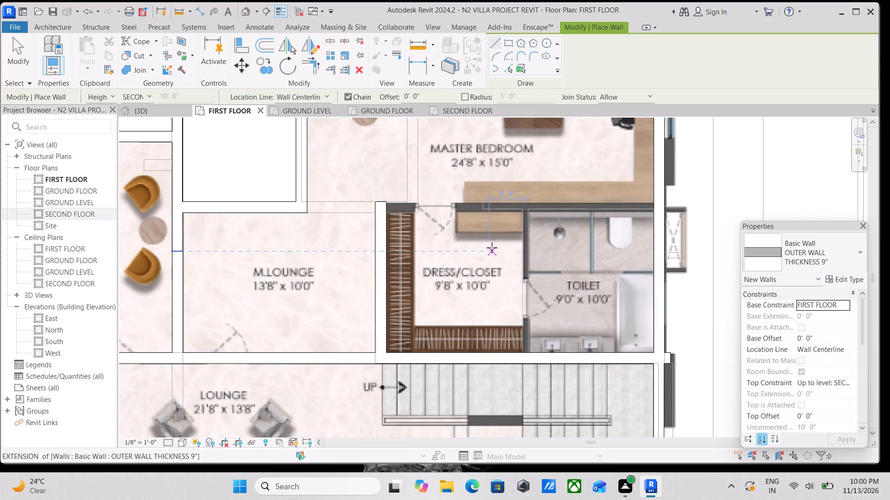
{"action": "scroll", "coordinate": [476, 232], "scroll_direction": "up", "scroll_amount": 1}
{"action": "middle_click", "coordinate": [475, 234]}
{"action": "scroll", "coordinate": [404, 211], "scroll_direction": "up", "scroll_amount": 2}
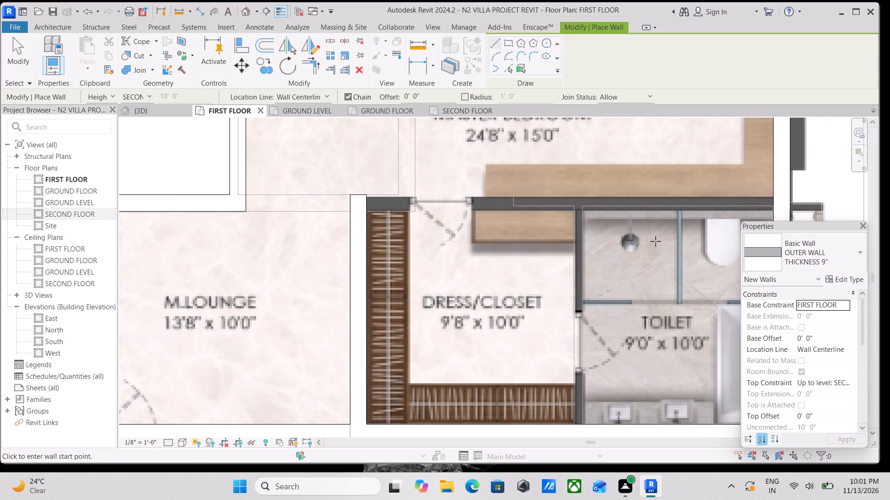
{"action": "scroll", "coordinate": [889, 163], "scroll_direction": "up", "scroll_amount": 2}
{"action": "scroll", "coordinate": [445, 168], "scroll_direction": "up", "scroll_amount": 1}
{"action": "scroll", "coordinate": [367, 207], "scroll_direction": "up", "scroll_amount": 4}
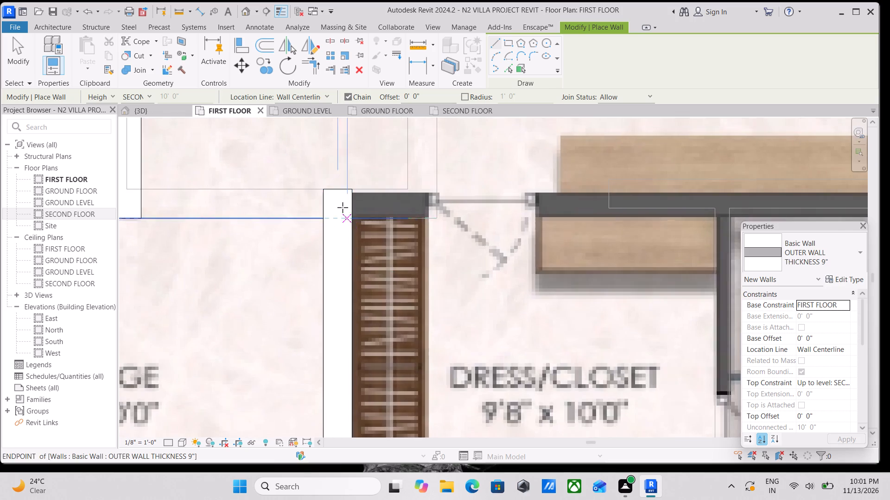
{"action": "scroll", "coordinate": [343, 207], "scroll_direction": "up", "scroll_amount": 2}
{"action": "left_click", "coordinate": [355, 204]}
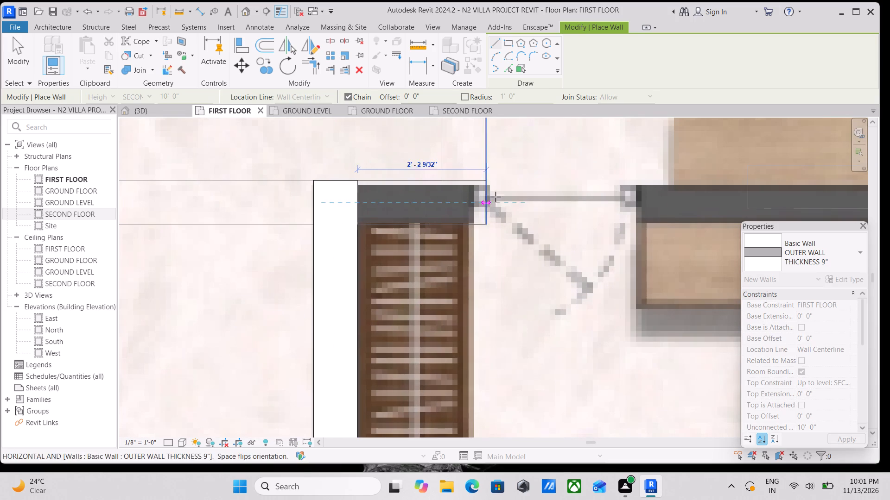
{"action": "middle_click_drag", "start_coordinate": [502, 196], "coordinate": [224, 212]}
{"action": "scroll", "coordinate": [548, 212], "scroll_direction": "down", "scroll_amount": 1}
{"action": "middle_click_drag", "start_coordinate": [548, 212], "coordinate": [540, 212]}
{"action": "scroll", "coordinate": [751, 235], "scroll_direction": "down", "scroll_amount": 2}
{"action": "middle_click_drag", "start_coordinate": [751, 235], "coordinate": [596, 250]}
{"action": "scroll", "coordinate": [637, 233], "scroll_direction": "down", "scroll_amount": 4}
{"action": "scroll", "coordinate": [568, 213], "scroll_direction": "down", "scroll_amount": 2}
{"action": "middle_click_drag", "start_coordinate": [568, 213], "coordinate": [394, 233]}
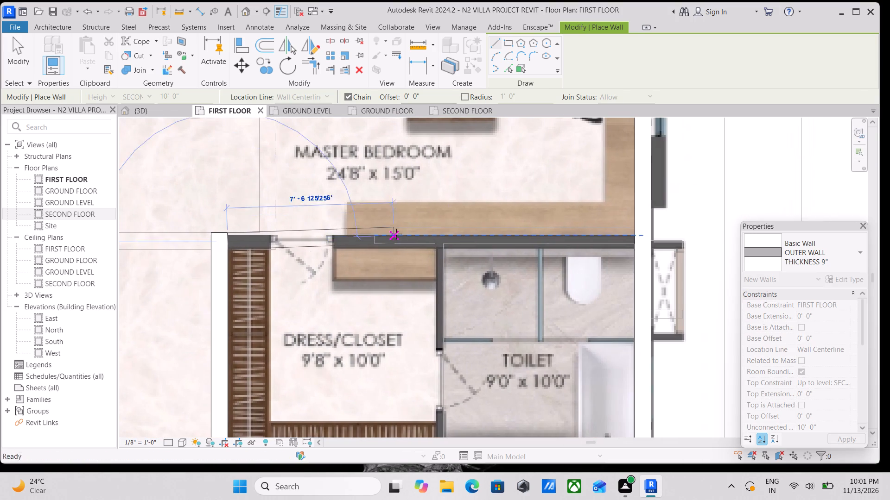
{"action": "left_click", "coordinate": [636, 235]}
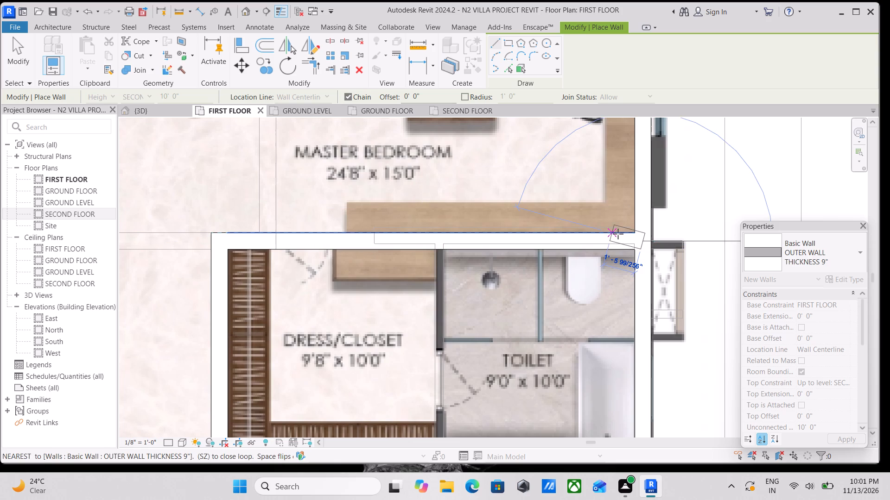
{"action": "key", "text": "Escape"}
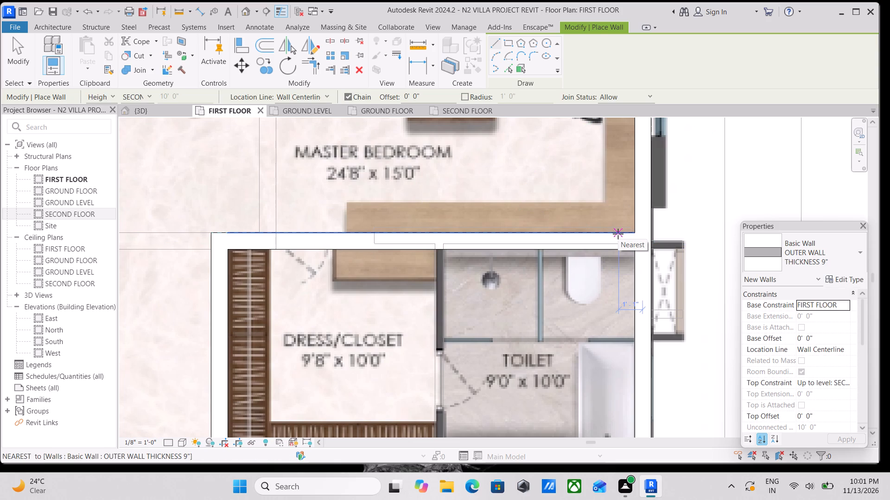
{"action": "key", "text": "Escape"}
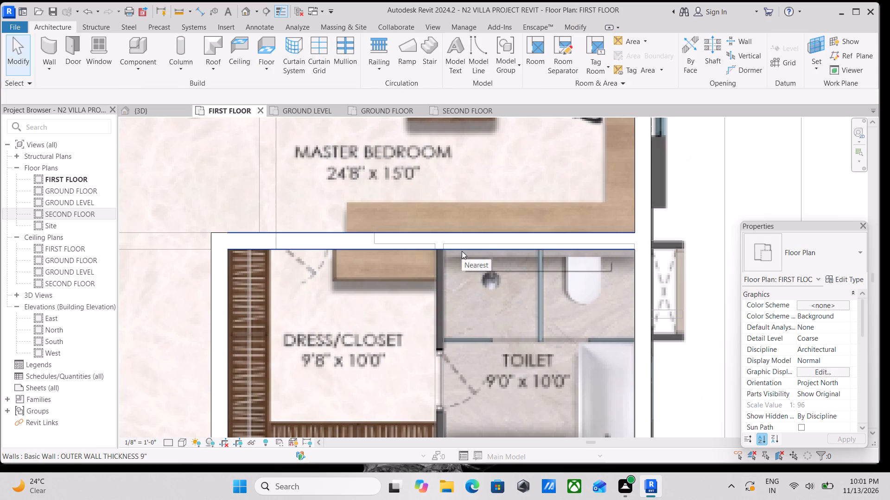
Draw an INNER WALL 4.5" wall between the Dress/Closet and the 9'0" x 10'0" Toilet, from the Master Bedroom wall to the stair wall.
{"action": "scroll", "coordinate": [435, 299], "scroll_direction": "up", "scroll_amount": 3}
{"action": "scroll", "coordinate": [430, 267], "scroll_direction": "down", "scroll_amount": 2}
{"action": "middle_click_drag", "start_coordinate": [430, 267], "coordinate": [451, 244]}
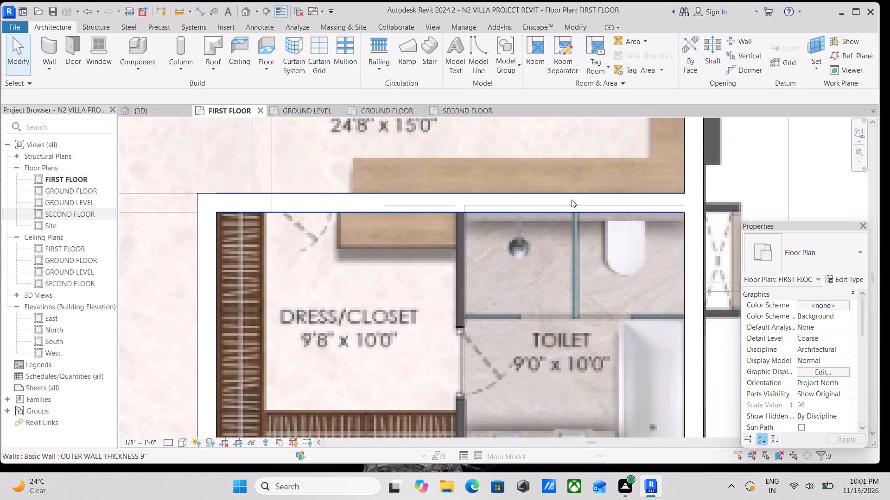
{"action": "type", "text": "wa"}
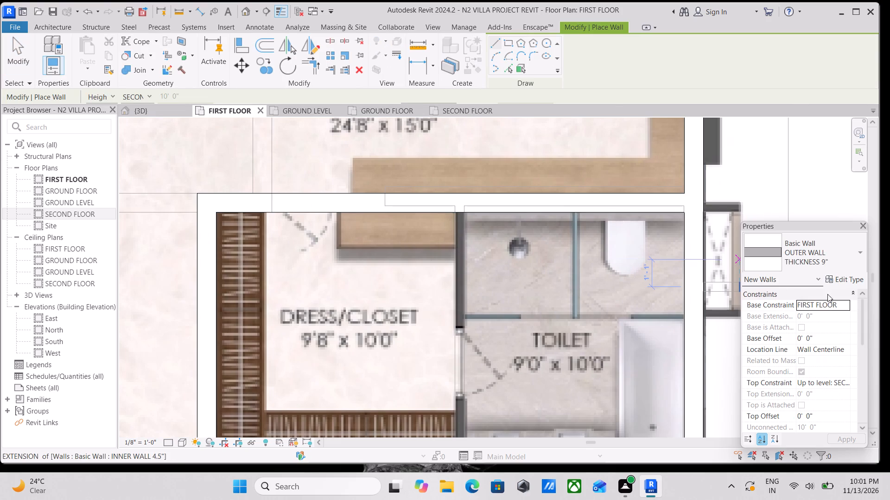
{"action": "scroll", "coordinate": [828, 252], "scroll_direction": "down", "scroll_amount": 1}
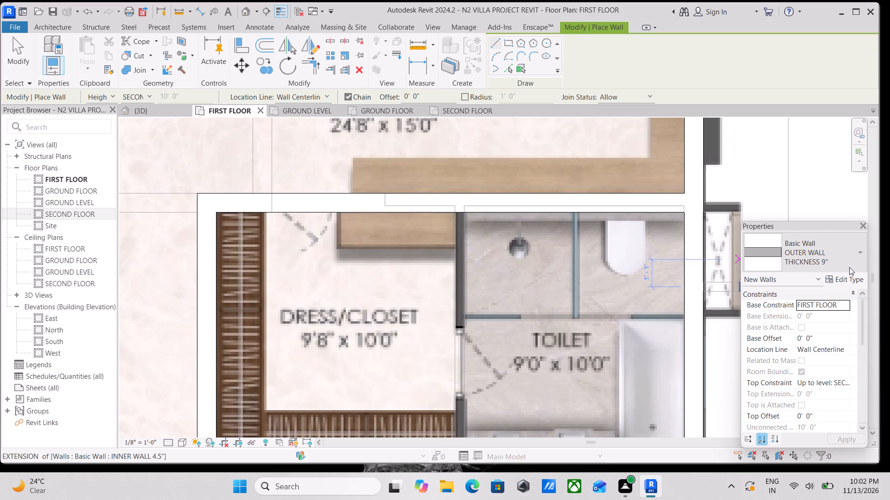
{"action": "left_click", "coordinate": [849, 267]}
{"action": "left_click", "coordinate": [849, 267]}
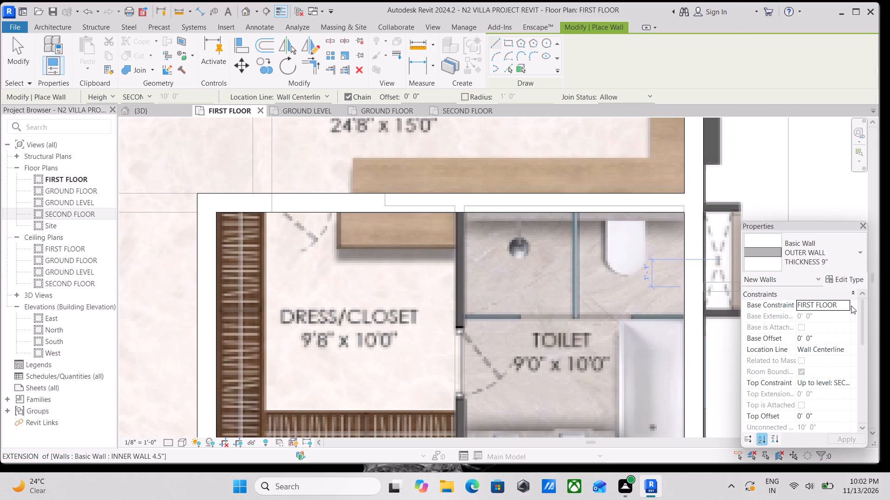
{"action": "left_click", "coordinate": [847, 258]}
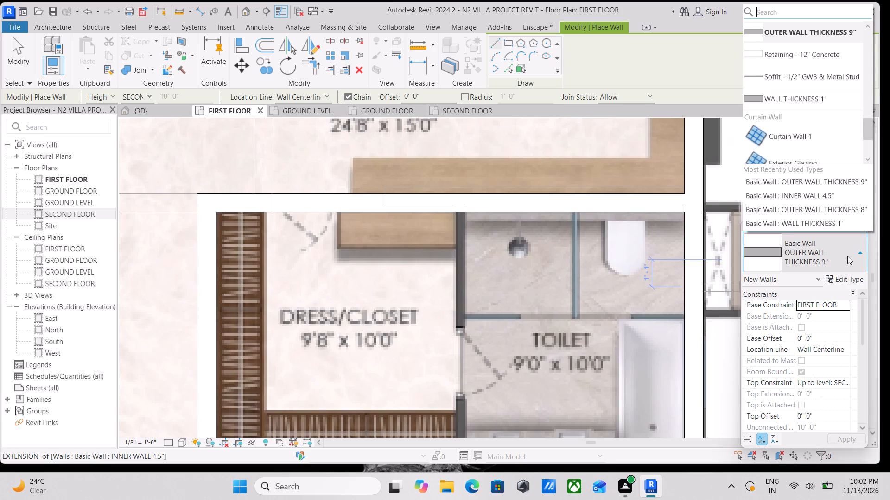
{"action": "scroll", "coordinate": [819, 111], "scroll_direction": "up", "scroll_amount": 3}
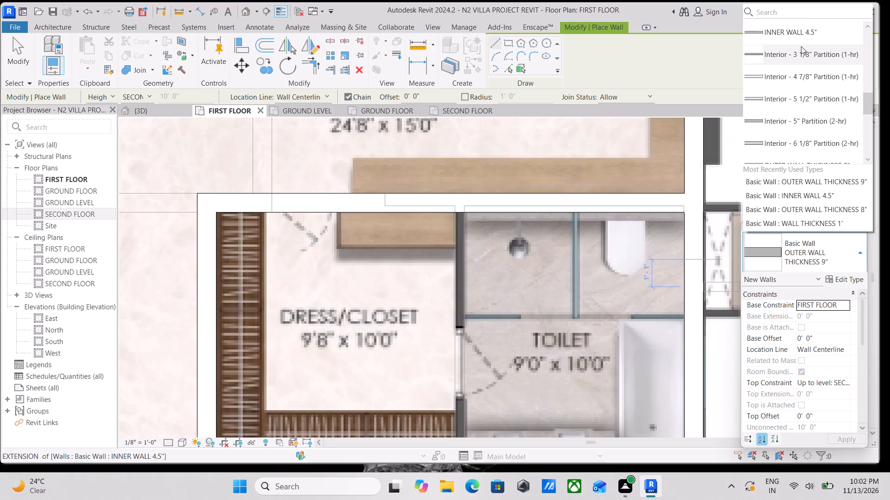
{"action": "left_click", "coordinate": [796, 33]}
{"action": "scroll", "coordinate": [469, 219], "scroll_direction": "up", "scroll_amount": 7}
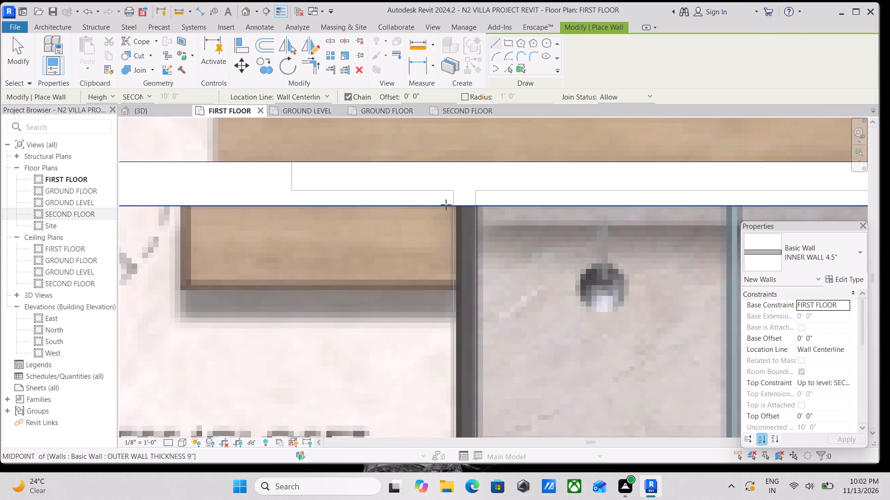
{"action": "left_click", "coordinate": [470, 207]}
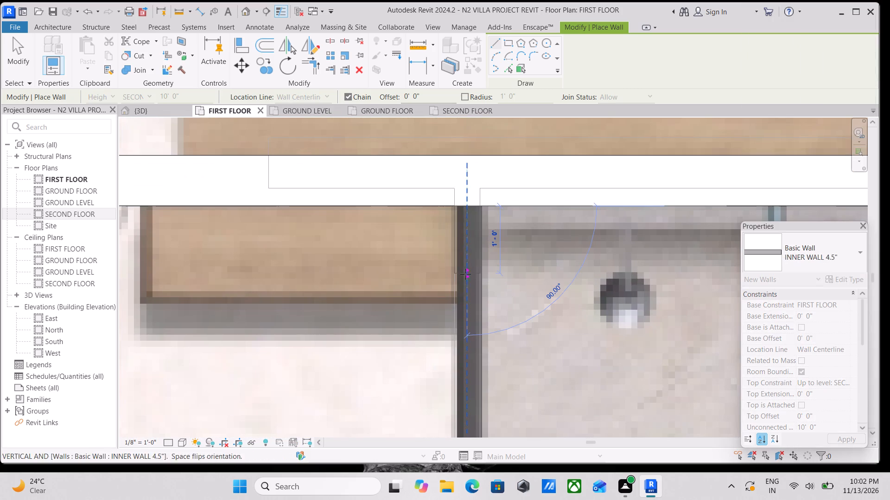
{"action": "middle_click_drag", "start_coordinate": [465, 274], "coordinate": [490, 85]}
{"action": "scroll", "coordinate": [484, 261], "scroll_direction": "down", "scroll_amount": 1}
{"action": "middle_click_drag", "start_coordinate": [484, 261], "coordinate": [516, 154]}
{"action": "scroll", "coordinate": [511, 254], "scroll_direction": "down", "scroll_amount": 4}
{"action": "middle_click_drag", "start_coordinate": [511, 254], "coordinate": [532, 135]}
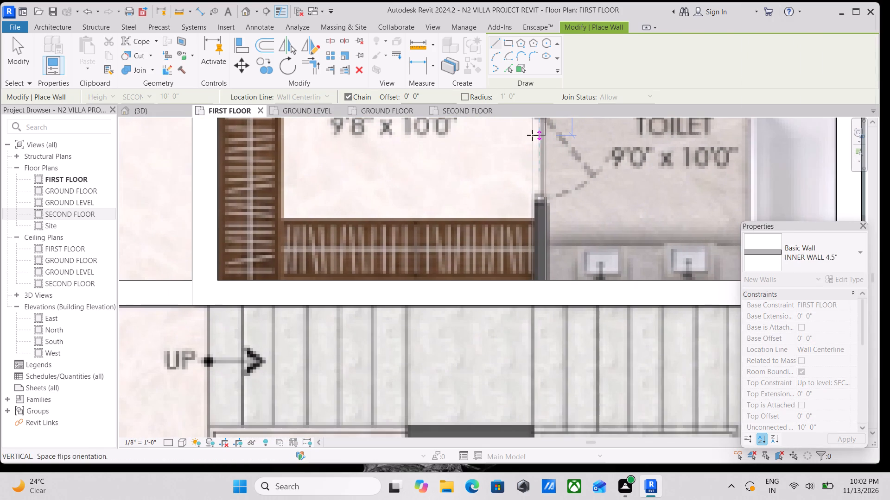
{"action": "left_click", "coordinate": [538, 283]}
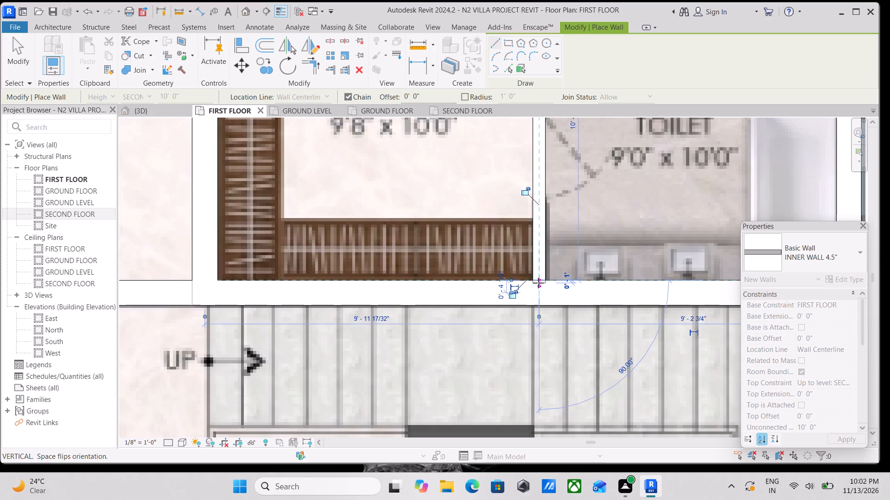
{"action": "scroll", "coordinate": [538, 242], "scroll_direction": "down", "scroll_amount": 3}
{"action": "middle_click_drag", "start_coordinate": [538, 243], "coordinate": [543, 303]}
{"action": "scroll", "coordinate": [541, 282], "scroll_direction": "down", "scroll_amount": 3}
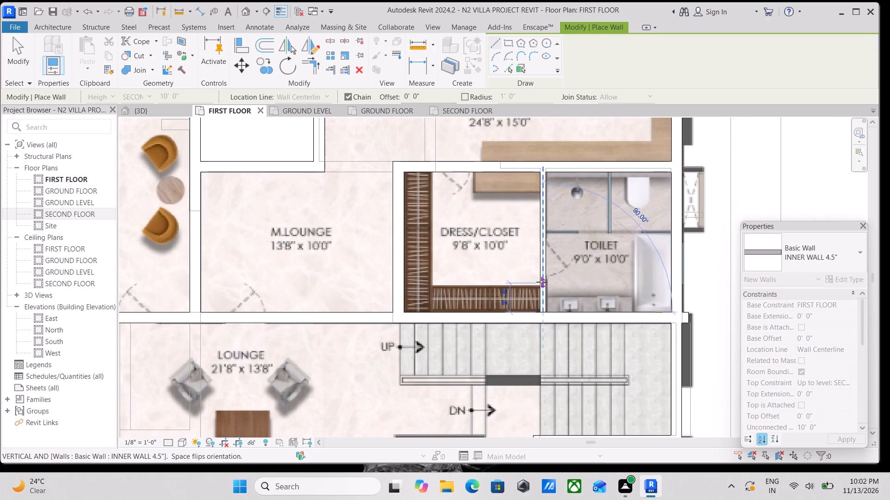
{"action": "key", "text": "Escape"}
Leave the Wall tool and examine the First Floor plan room by room for missing walls and rooms still without a floor.
{"action": "scroll", "coordinate": [510, 221], "scroll_direction": "down", "scroll_amount": 3}
{"action": "middle_click_drag", "start_coordinate": [545, 225], "coordinate": [470, 240]}
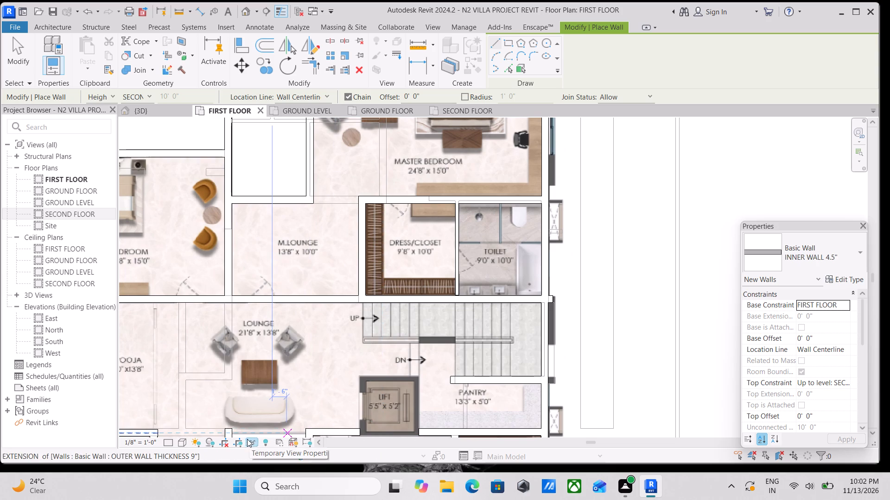
{"action": "scroll", "coordinate": [233, 427], "scroll_direction": "up", "scroll_amount": 2}
{"action": "middle_click_drag", "start_coordinate": [333, 414], "coordinate": [333, 499]}
{"action": "scroll", "coordinate": [364, 347], "scroll_direction": "down", "scroll_amount": 2}
{"action": "middle_click_drag", "start_coordinate": [364, 348], "coordinate": [385, 423]}
{"action": "scroll", "coordinate": [430, 279], "scroll_direction": "down", "scroll_amount": 4}
{"action": "middle_click_drag", "start_coordinate": [445, 224], "coordinate": [447, 147]}
{"action": "middle_click_drag", "start_coordinate": [454, 263], "coordinate": [459, 180]}
{"action": "scroll", "coordinate": [496, 261], "scroll_direction": "up", "scroll_amount": 2}
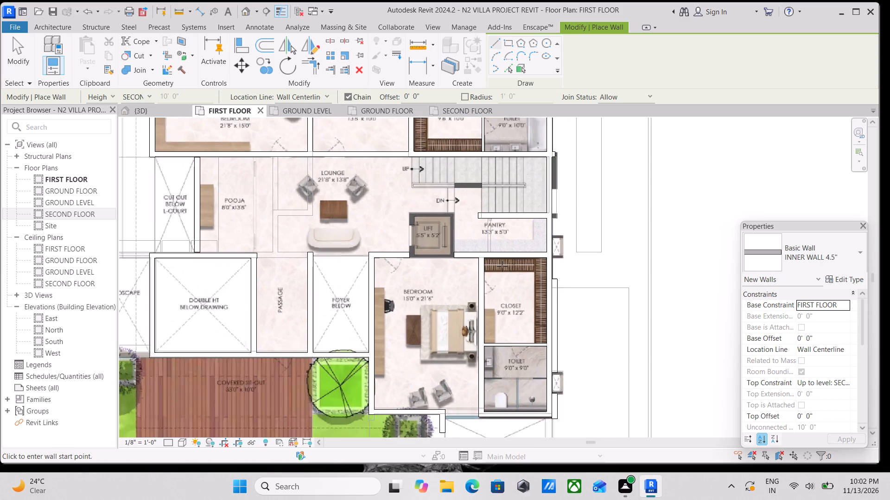
{"action": "scroll", "coordinate": [502, 266], "scroll_direction": "up", "scroll_amount": 1}
{"action": "scroll", "coordinate": [701, 420], "scroll_direction": "up", "scroll_amount": 2}
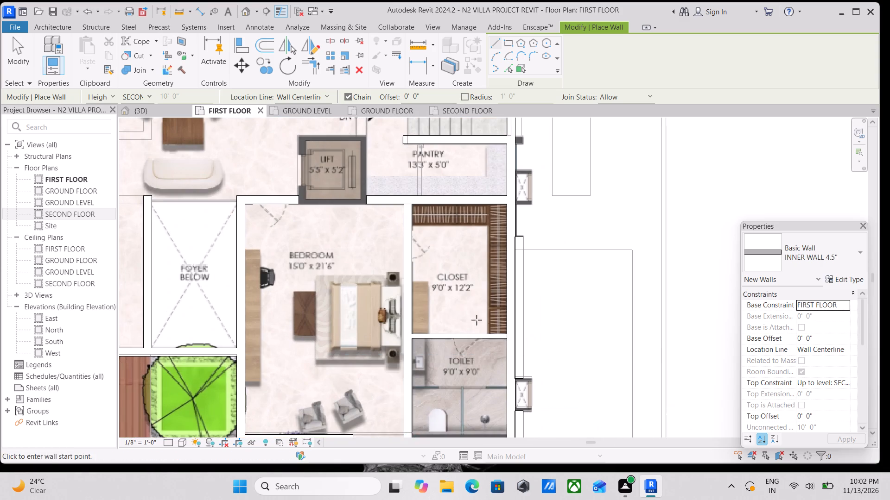
{"action": "middle_click_drag", "start_coordinate": [456, 318], "coordinate": [475, 341]}
{"action": "key", "text": "Escape"}
{"action": "key", "text": "Escape"}
{"action": "scroll", "coordinate": [227, 264], "scroll_direction": "down", "scroll_amount": 3}
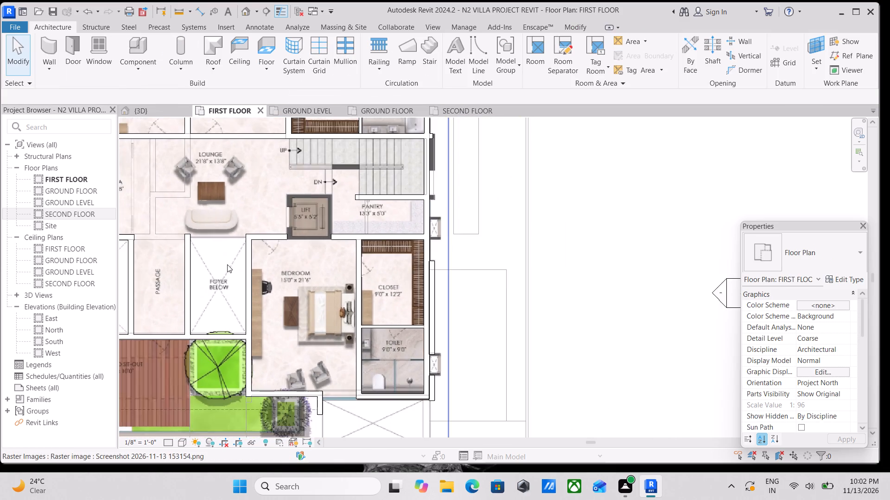
{"action": "middle_click_drag", "start_coordinate": [227, 264], "coordinate": [284, 282]}
{"action": "scroll", "coordinate": [227, 264], "scroll_direction": "down", "scroll_amount": 1}
{"action": "scroll", "coordinate": [284, 281], "scroll_direction": "down", "scroll_amount": 2}
{"action": "middle_click_drag", "start_coordinate": [284, 281], "coordinate": [363, 354]}
{"action": "middle_click_drag", "start_coordinate": [297, 272], "coordinate": [344, 324]}
{"action": "scroll", "coordinate": [344, 324], "scroll_direction": "up", "scroll_amount": 4}
{"action": "scroll", "coordinate": [297, 358], "scroll_direction": "up", "scroll_amount": 1}
{"action": "scroll", "coordinate": [327, 335], "scroll_direction": "down", "scroll_amount": 3}
{"action": "middle_click", "coordinate": [327, 335]}
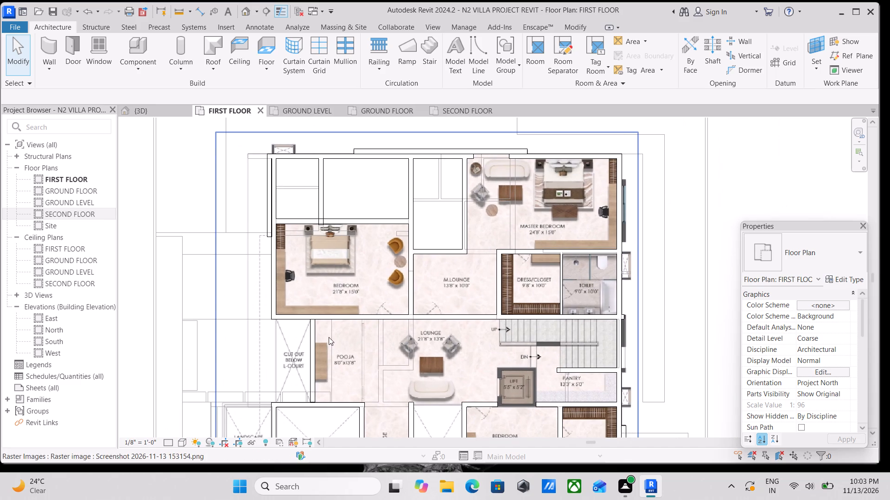
{"action": "middle_click_drag", "start_coordinate": [450, 331], "coordinate": [444, 267]}
{"action": "middle_click_drag", "start_coordinate": [478, 321], "coordinate": [486, 347]}
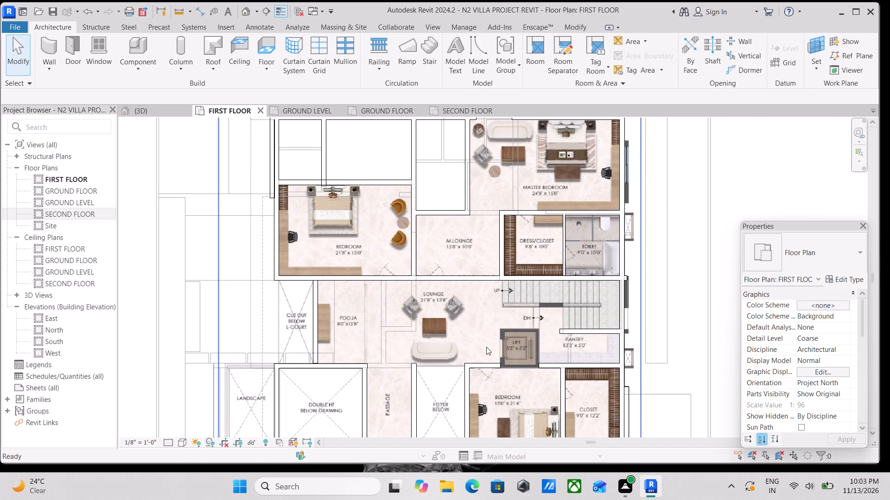
{"action": "middle_click_drag", "start_coordinate": [462, 283], "coordinate": [464, 289]}
{"action": "middle_click_drag", "start_coordinate": [464, 326], "coordinate": [460, 274]}
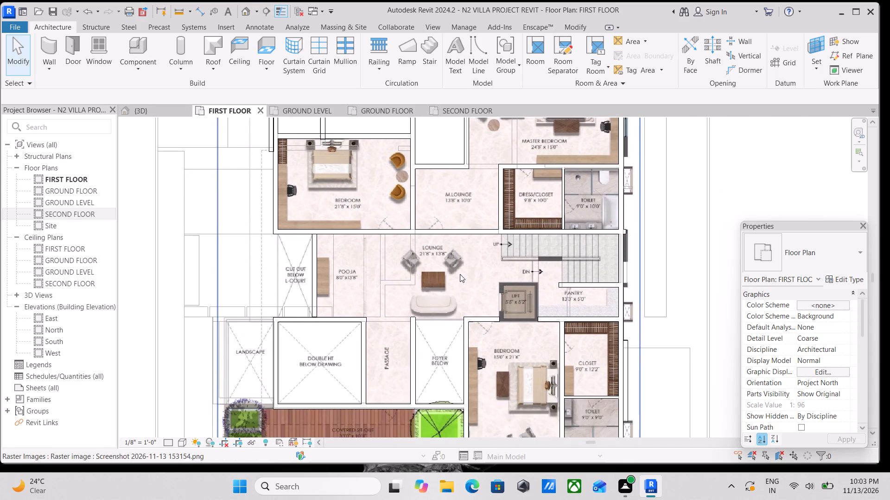
{"action": "scroll", "coordinate": [421, 323], "scroll_direction": "up", "scroll_amount": 2}
{"action": "middle_click_drag", "start_coordinate": [375, 319], "coordinate": [404, 379]}
{"action": "scroll", "coordinate": [338, 335], "scroll_direction": "up", "scroll_amount": 2}
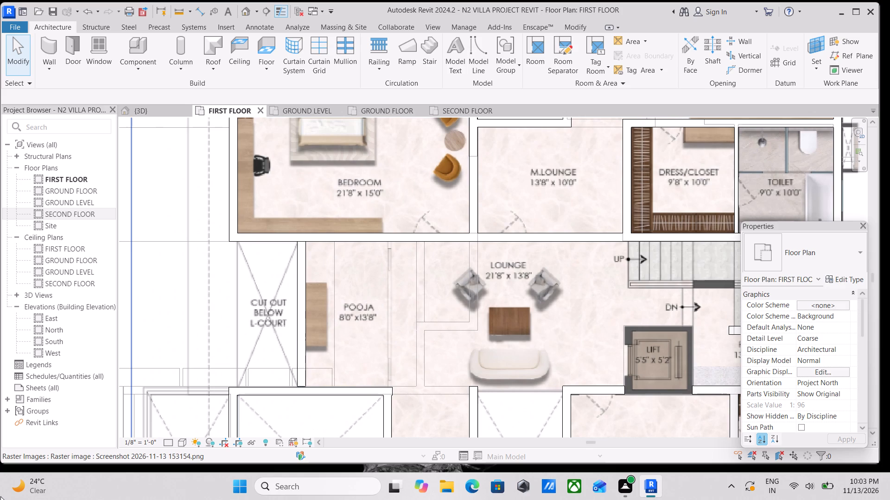
{"action": "scroll", "coordinate": [68, 384], "scroll_direction": "down", "scroll_amount": 3}
{"action": "scroll", "coordinate": [345, 319], "scroll_direction": "down", "scroll_amount": 2}
{"action": "middle_click_drag", "start_coordinate": [346, 318], "coordinate": [342, 379]}
{"action": "middle_click_drag", "start_coordinate": [368, 225], "coordinate": [373, 264]}
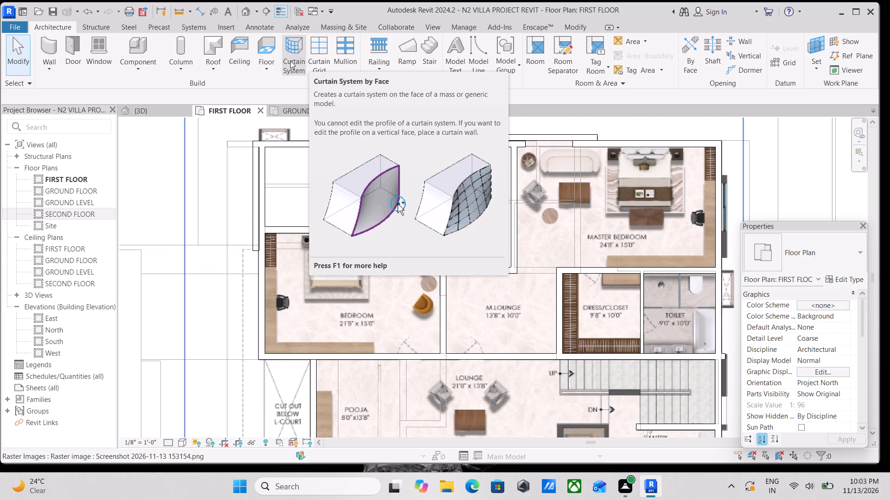
{"action": "scroll", "coordinate": [351, 53], "scroll_direction": "up", "scroll_amount": 2}
{"action": "scroll", "coordinate": [339, 251], "scroll_direction": "up", "scroll_amount": 2}
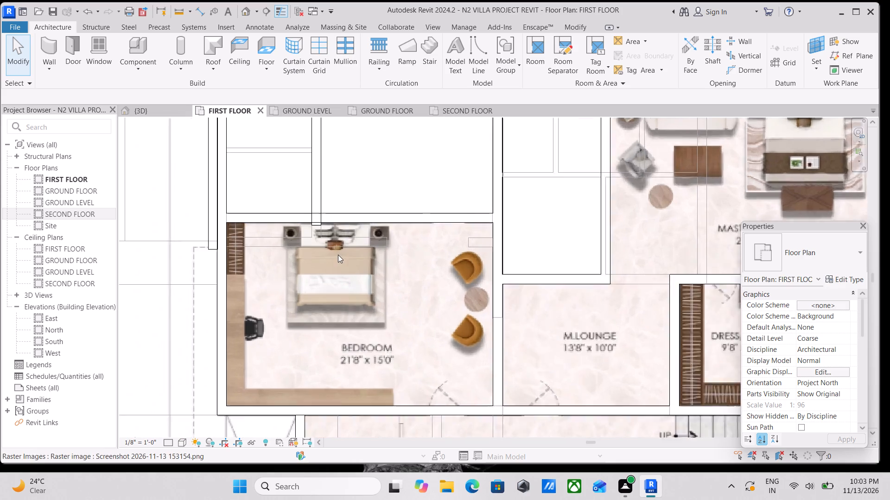
{"action": "scroll", "coordinate": [338, 255], "scroll_direction": "up", "scroll_amount": 2}
{"action": "scroll", "coordinate": [351, 246], "scroll_direction": "down", "scroll_amount": 2}
{"action": "middle_click_drag", "start_coordinate": [344, 246], "coordinate": [301, 247]}
{"action": "scroll", "coordinate": [338, 212], "scroll_direction": "down", "scroll_amount": 3}
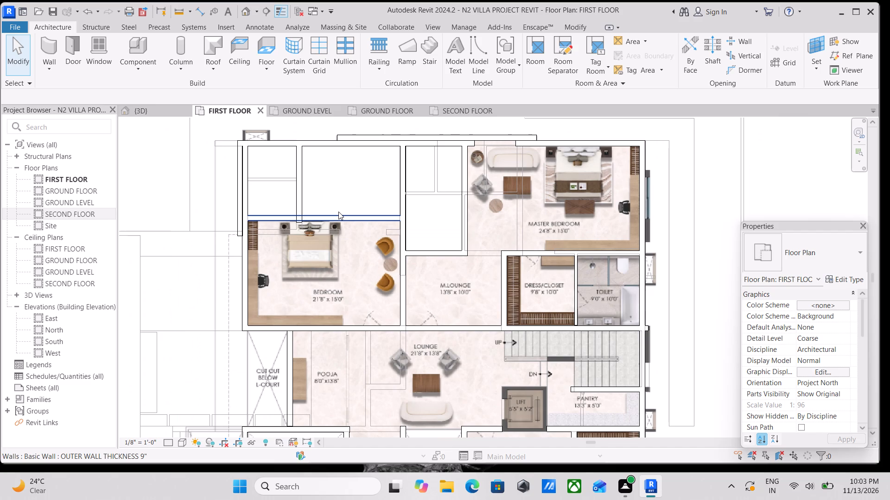
Start an architectural MARBLE FLOORING 6" floor and sketch a rectangular boundary inside the walls of the 21'8" x 15'0" Bedroom.
{"action": "scroll", "coordinate": [369, 211], "scroll_direction": "up", "scroll_amount": 3}
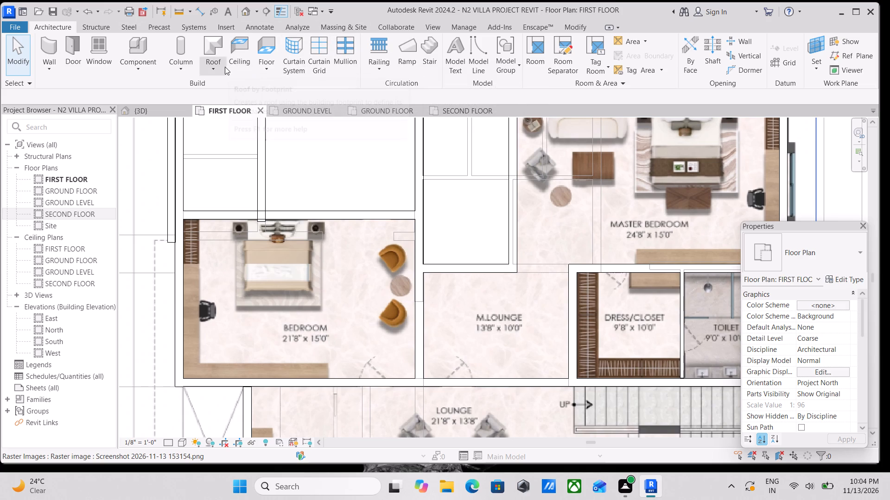
{"action": "left_click", "coordinate": [260, 67]}
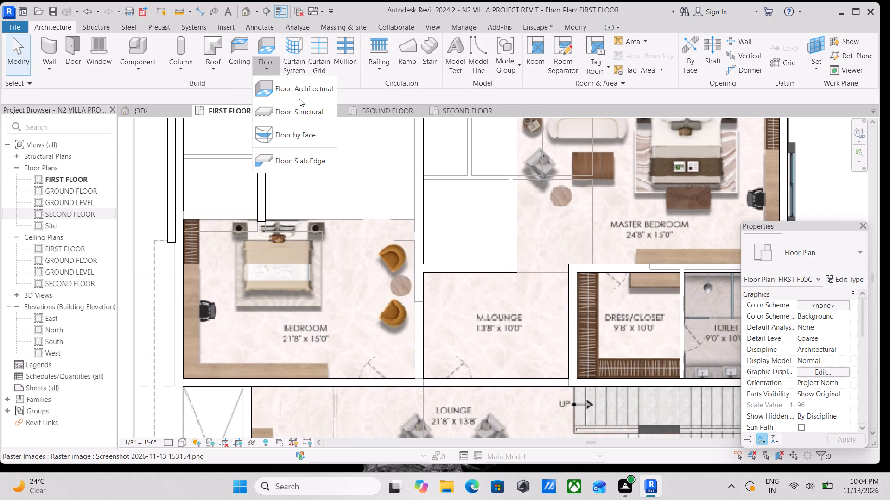
{"action": "left_click", "coordinate": [300, 95]}
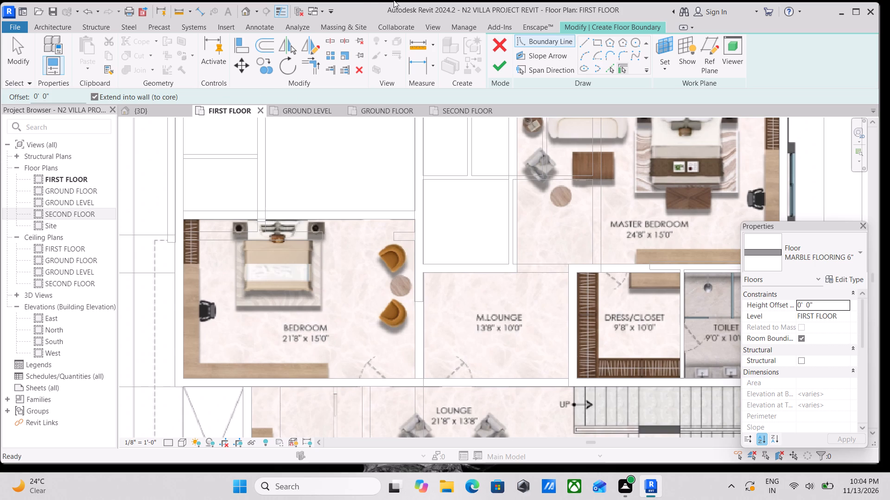
{"action": "left_click", "coordinate": [596, 39]}
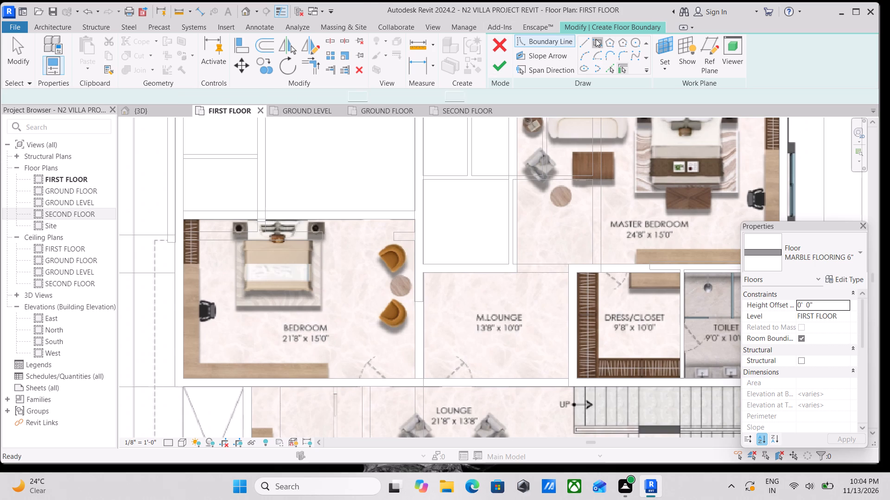
{"action": "scroll", "coordinate": [197, 279], "scroll_direction": "up", "scroll_amount": 3}
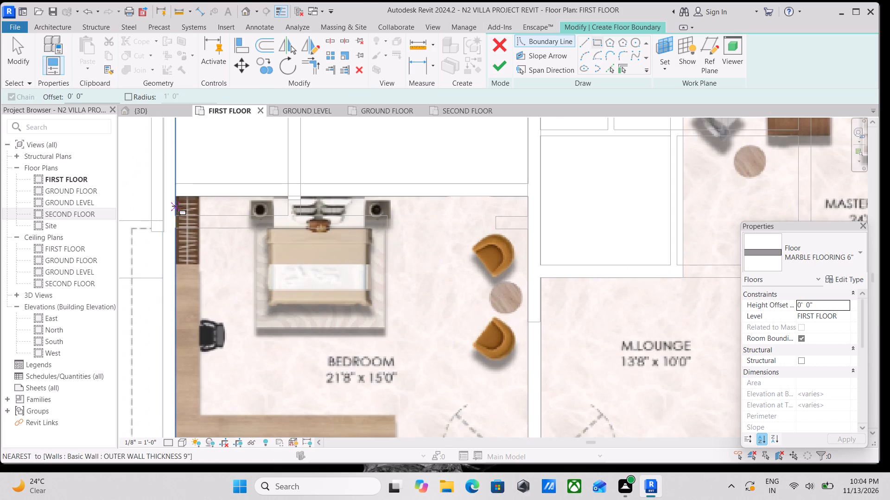
{"action": "left_click", "coordinate": [174, 195]}
{"action": "middle_click_drag", "start_coordinate": [315, 307], "coordinate": [265, 177]}
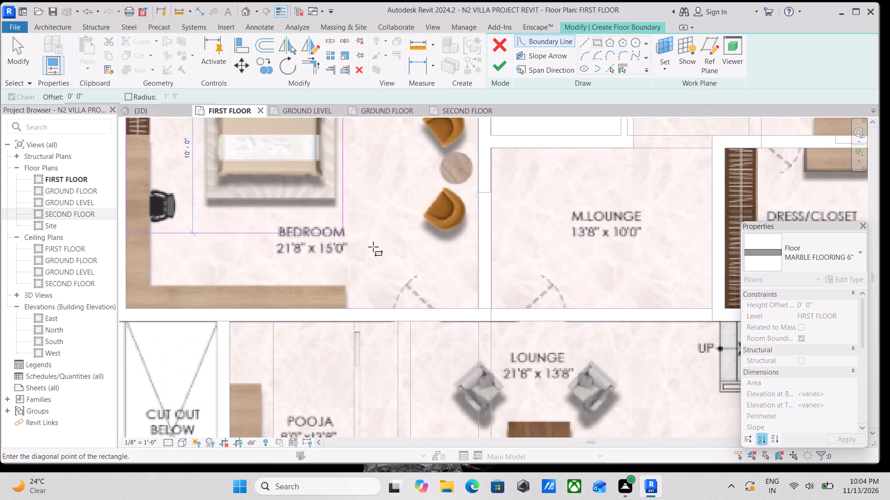
{"action": "left_click", "coordinate": [476, 312]}
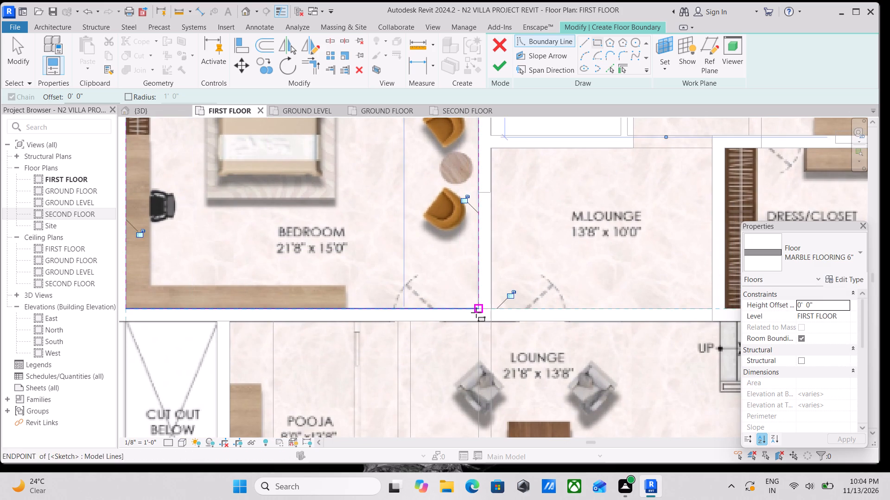
Add a rectangular floor boundary inside the walls of the 13'8" x 10'0" M.Lounge.
{"action": "scroll", "coordinate": [570, 229], "scroll_direction": "down", "scroll_amount": 3}
{"action": "middle_click_drag", "start_coordinate": [564, 229], "coordinate": [464, 319]}
{"action": "scroll", "coordinate": [490, 287], "scroll_direction": "down", "scroll_amount": 1}
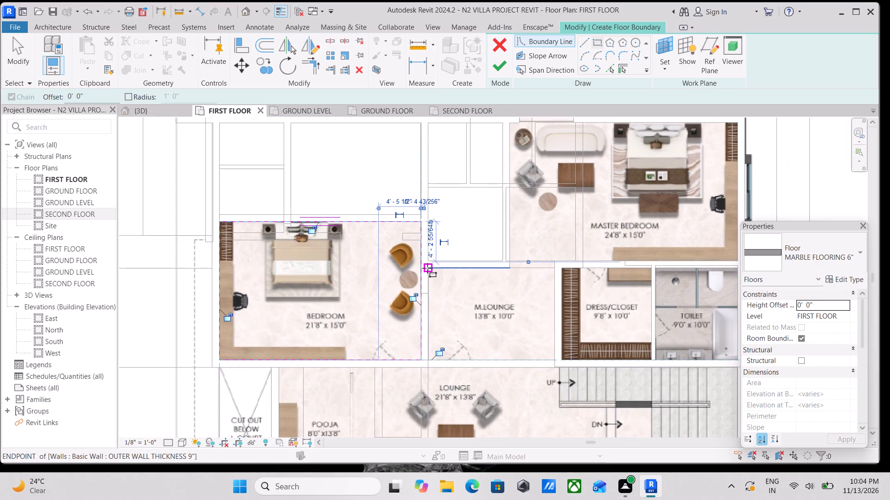
{"action": "scroll", "coordinate": [433, 282], "scroll_direction": "up", "scroll_amount": 3}
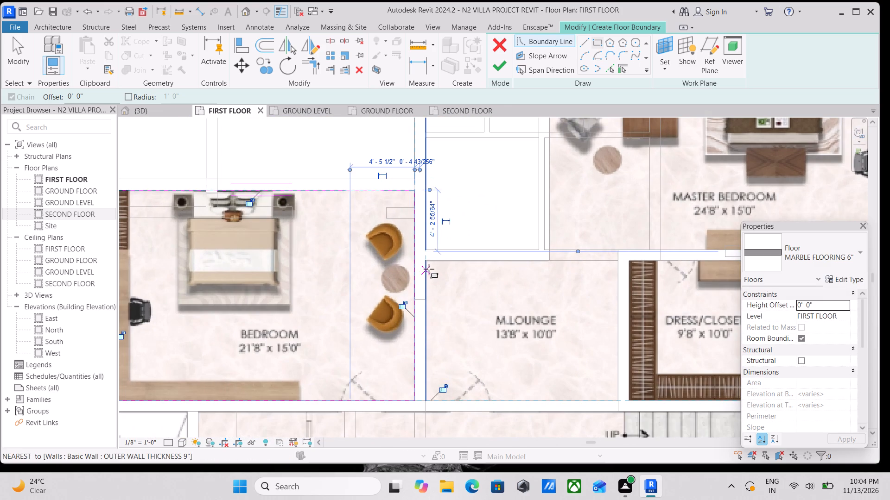
{"action": "left_click", "coordinate": [427, 263]}
{"action": "middle_click_drag", "start_coordinate": [521, 373], "coordinate": [465, 302]}
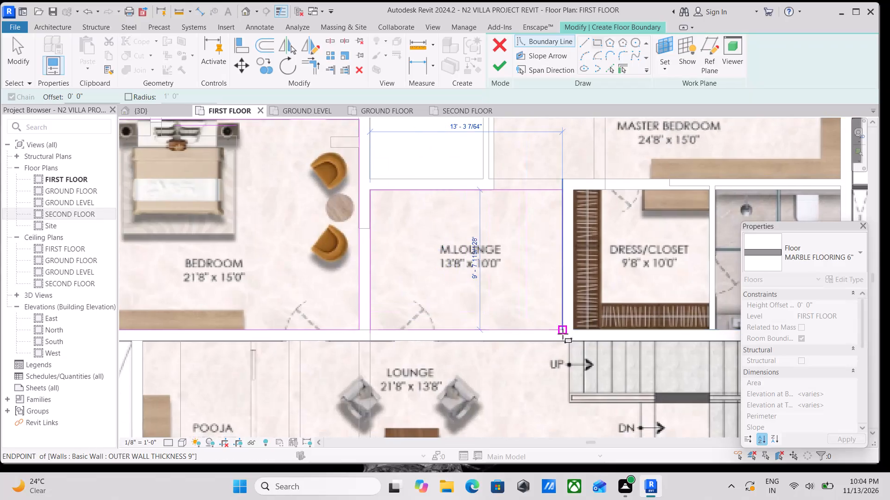
{"action": "left_click", "coordinate": [559, 330]}
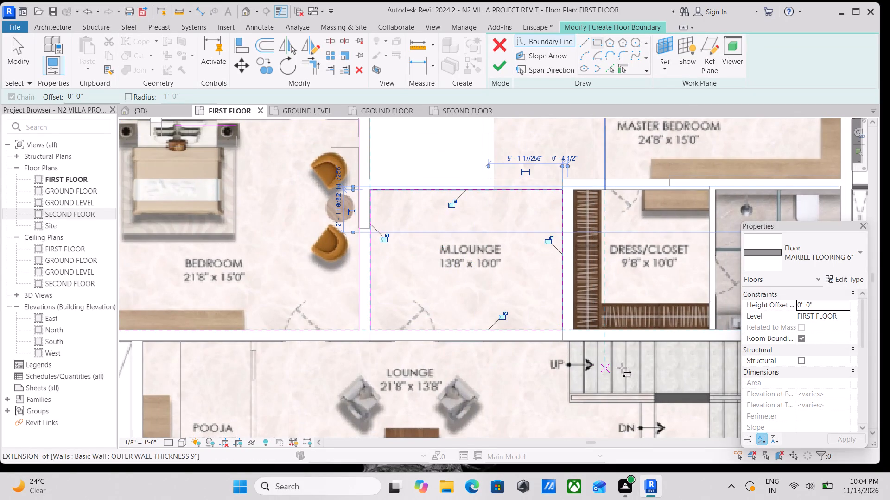
Finish the Bedroom and M.Lounge floor sketch without attaching the walls to the floor's bottom.
{"action": "left_click", "coordinate": [507, 67]}
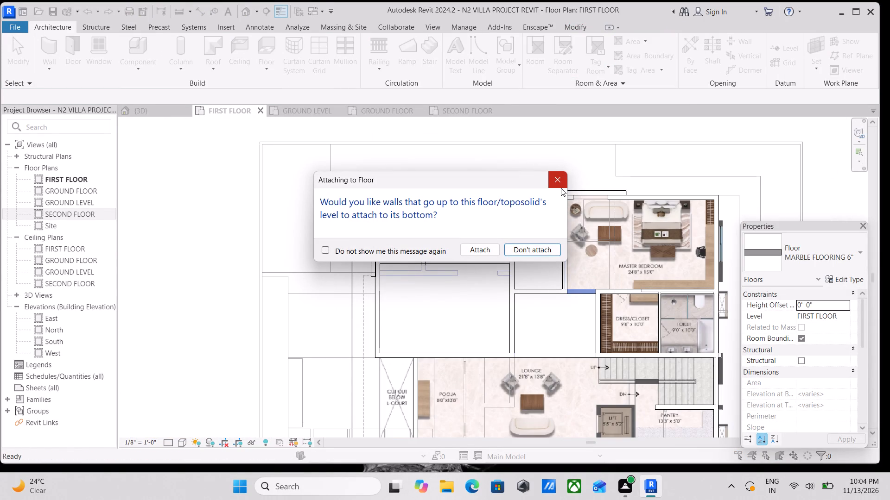
{"action": "left_click", "coordinate": [561, 188]}
Start another architectural MARBLE FLOORING 6" floor and sketch a rectangular boundary inside the walls of the 9'8" x 10'0" Dress/Closet.
{"action": "scroll", "coordinate": [639, 312], "scroll_direction": "up", "scroll_amount": 1}
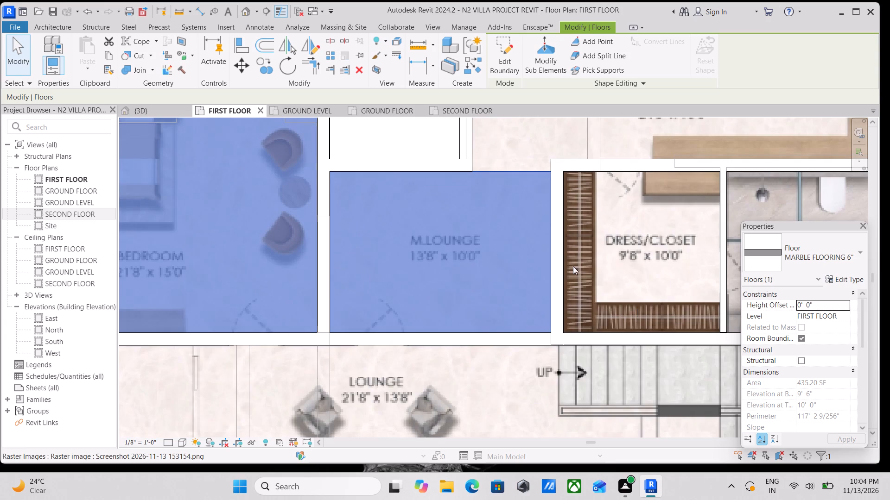
{"action": "scroll", "coordinate": [550, 254], "scroll_direction": "down", "scroll_amount": 6}
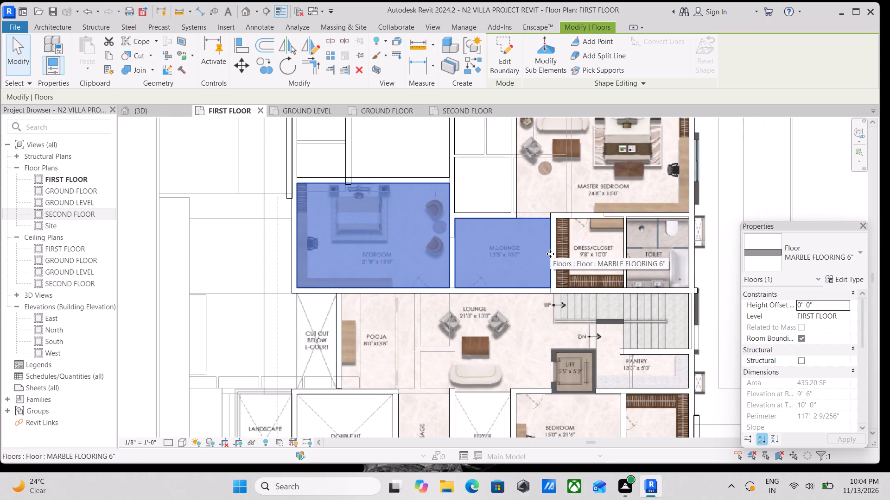
{"action": "scroll", "coordinate": [755, 305], "scroll_direction": "up", "scroll_amount": 2}
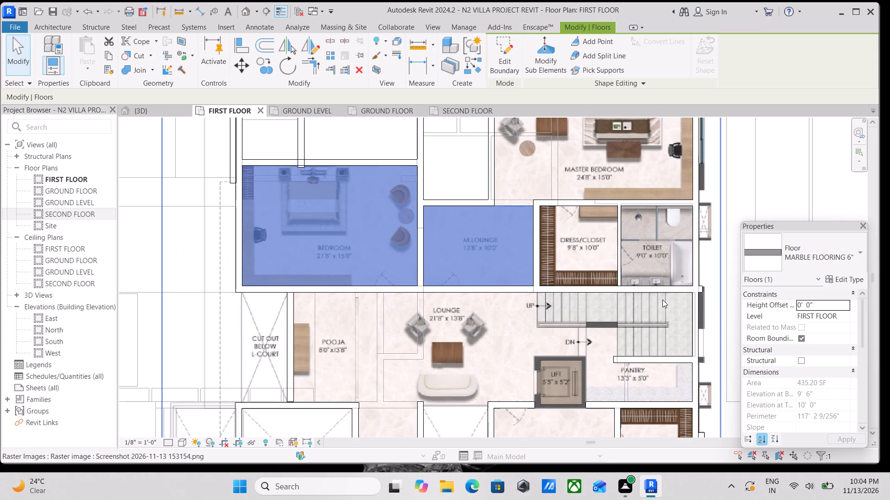
{"action": "scroll", "coordinate": [640, 291], "scroll_direction": "up", "scroll_amount": 2}
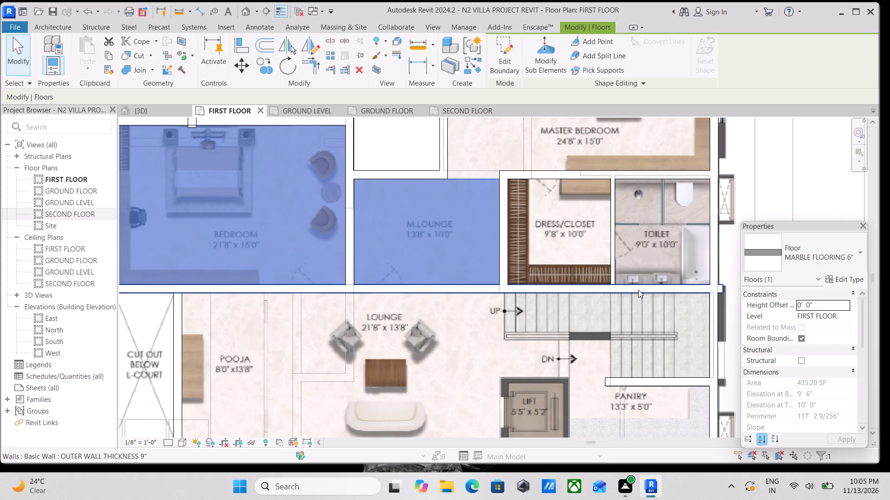
{"action": "scroll", "coordinate": [618, 274], "scroll_direction": "up", "scroll_amount": 3}
{"action": "middle_click_drag", "start_coordinate": [554, 190], "coordinate": [580, 229]}
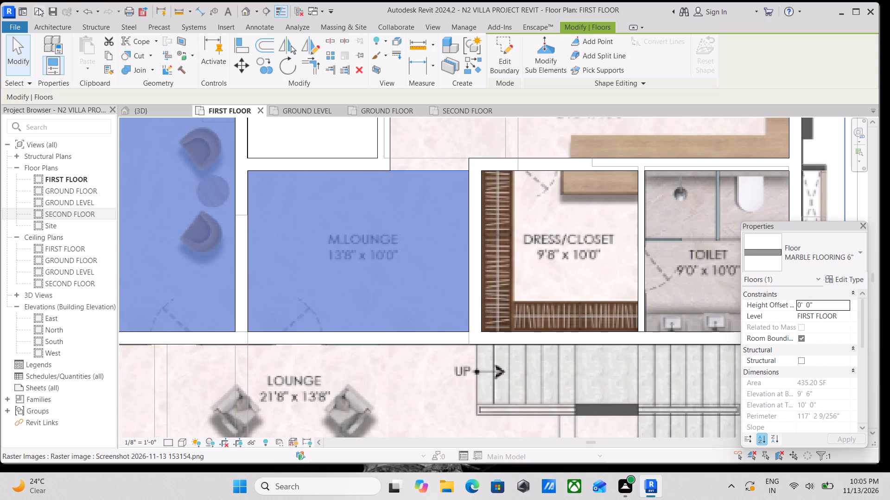
{"action": "left_click", "coordinate": [58, 28]}
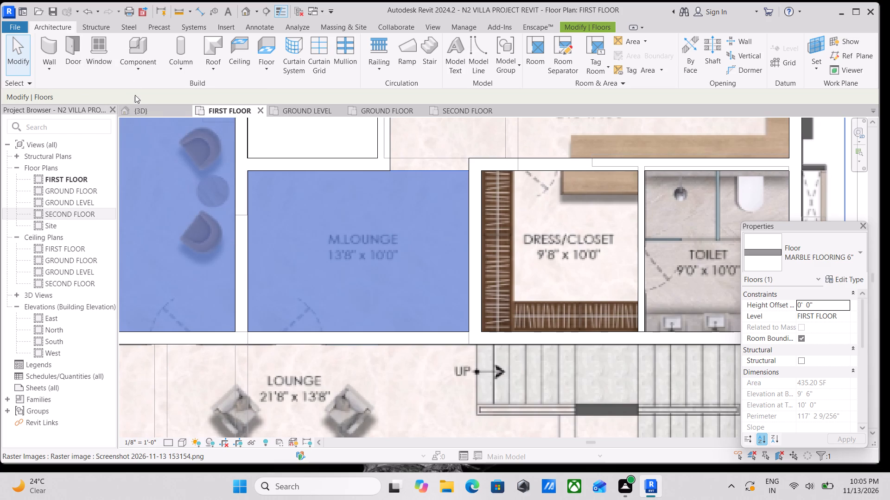
{"action": "scroll", "coordinate": [232, 124], "scroll_direction": "up", "scroll_amount": 1}
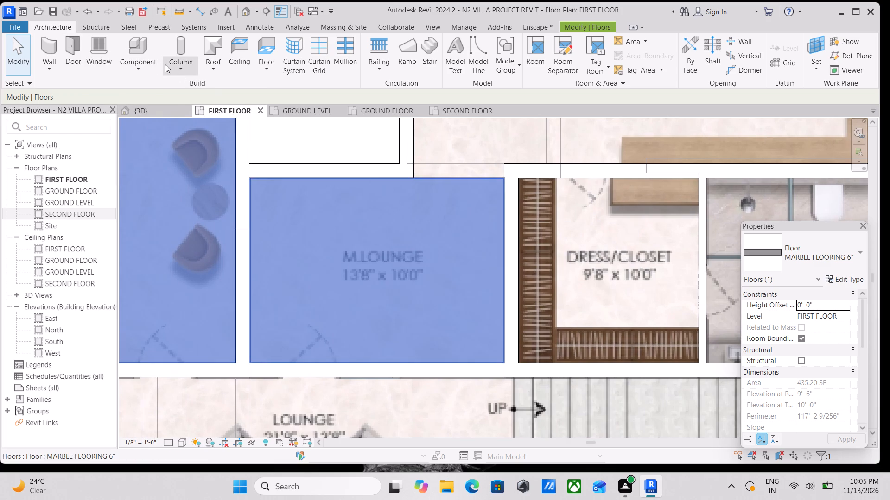
{"action": "scroll", "coordinate": [205, 76], "scroll_direction": "down", "scroll_amount": 4}
{"action": "scroll", "coordinate": [265, 192], "scroll_direction": "down", "scroll_amount": 2}
{"action": "middle_click_drag", "start_coordinate": [270, 202], "coordinate": [293, 234]}
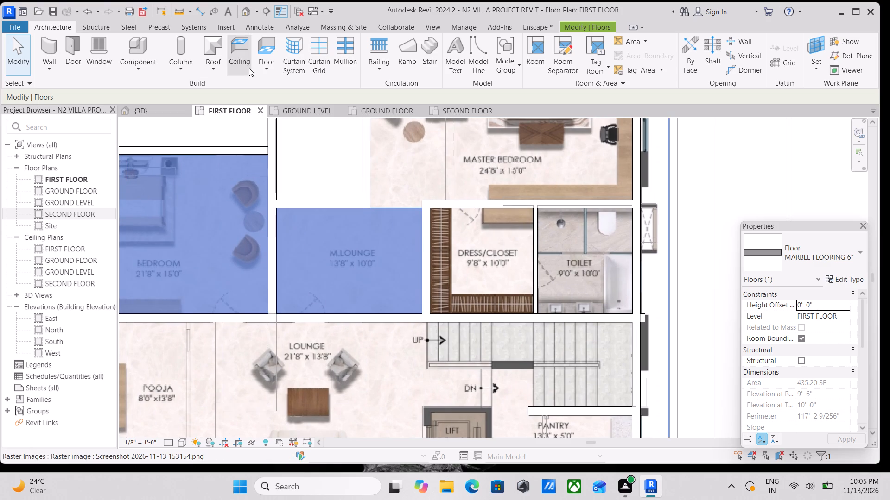
{"action": "left_click", "coordinate": [268, 63]}
{"action": "left_click", "coordinate": [271, 88]}
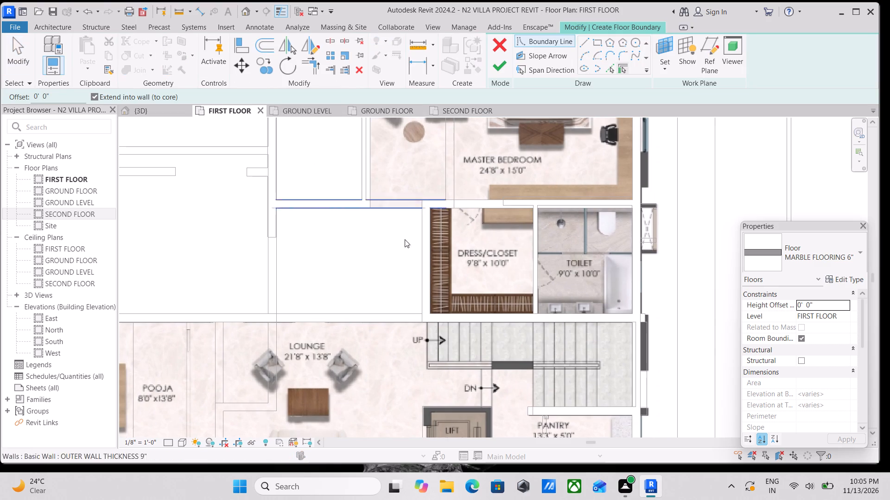
{"action": "middle_click_drag", "start_coordinate": [464, 245], "coordinate": [478, 280]}
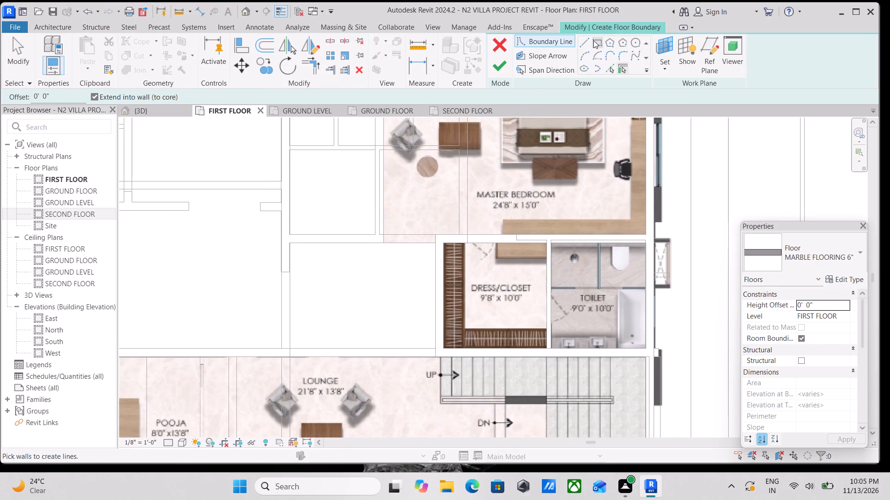
{"action": "left_click", "coordinate": [593, 41]}
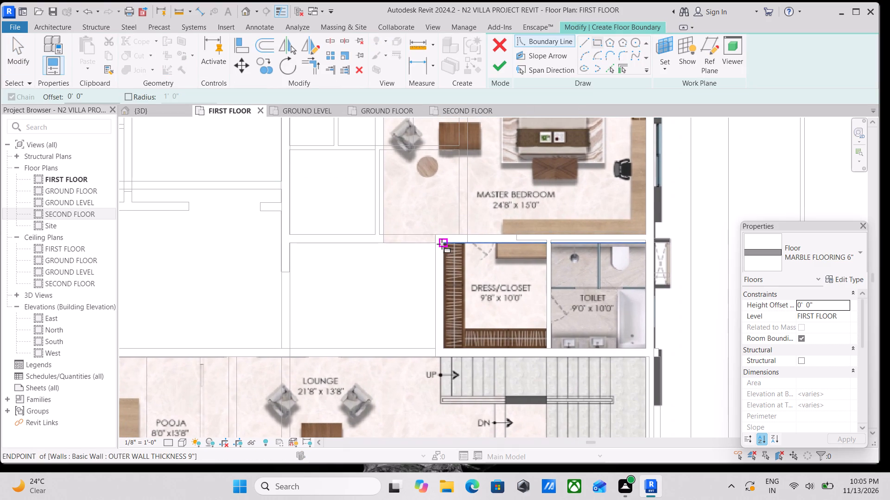
{"action": "left_click", "coordinate": [442, 244]}
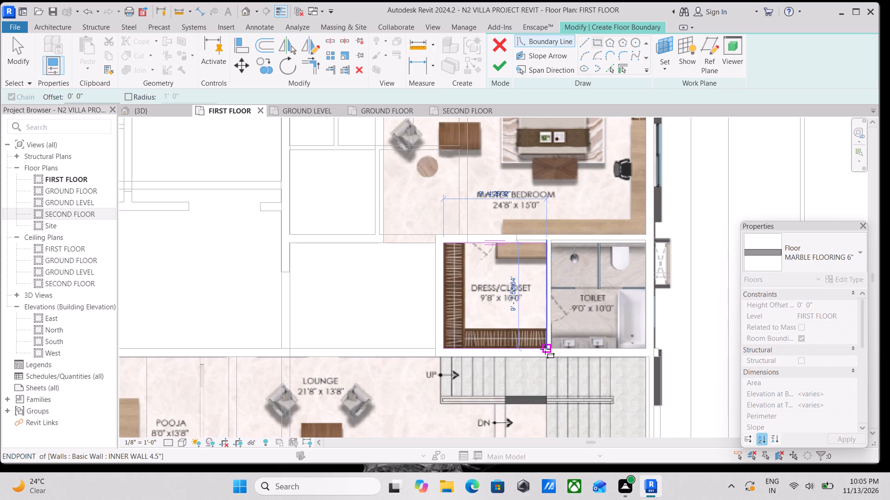
{"action": "left_click", "coordinate": [545, 349]}
Add a rectangular floor boundary inside the walls of the adjoining 9'0" x 10'0" Toilet.
{"action": "scroll", "coordinate": [574, 239], "scroll_direction": "up", "scroll_amount": 6}
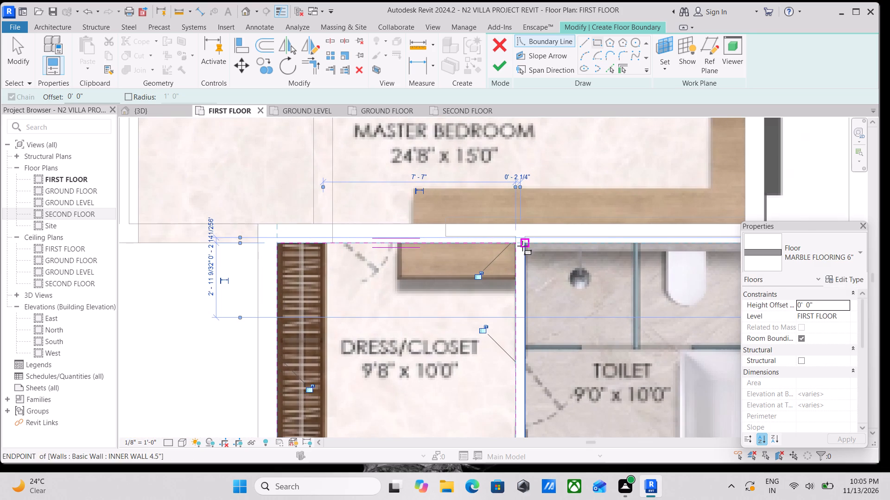
{"action": "left_click", "coordinate": [523, 246]}
{"action": "middle_click_drag", "start_coordinate": [584, 308], "coordinate": [366, 145]}
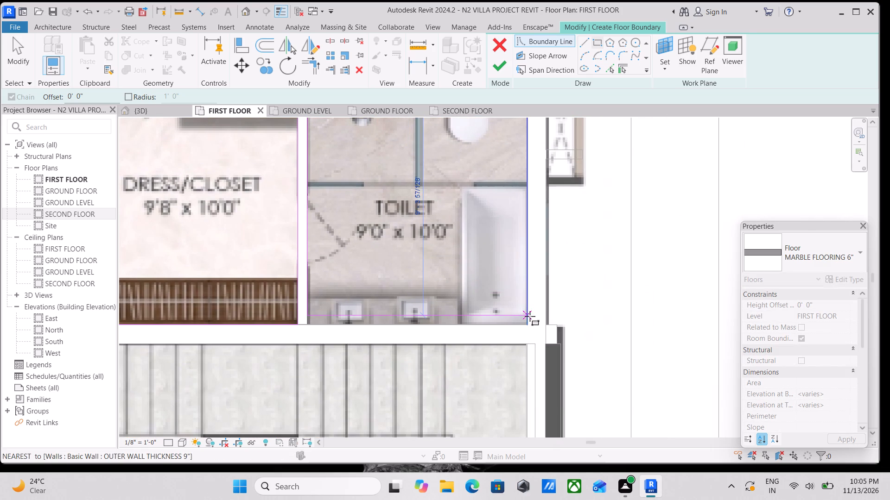
{"action": "left_click", "coordinate": [527, 327]}
Draw Master Bedroom floor boundary lines down its west wall, about 4'-8" along the M.Lounge wall, and 9" up to the Dress/Closet wall face.
{"action": "scroll", "coordinate": [430, 265], "scroll_direction": "down", "scroll_amount": 8}
{"action": "middle_click_drag", "start_coordinate": [434, 271], "coordinate": [487, 399]}
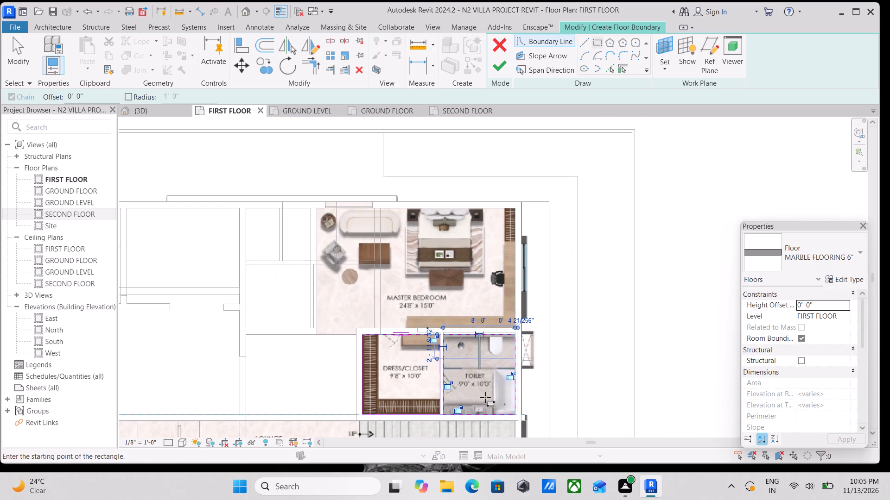
{"action": "scroll", "coordinate": [318, 212], "scroll_direction": "up", "scroll_amount": 2}
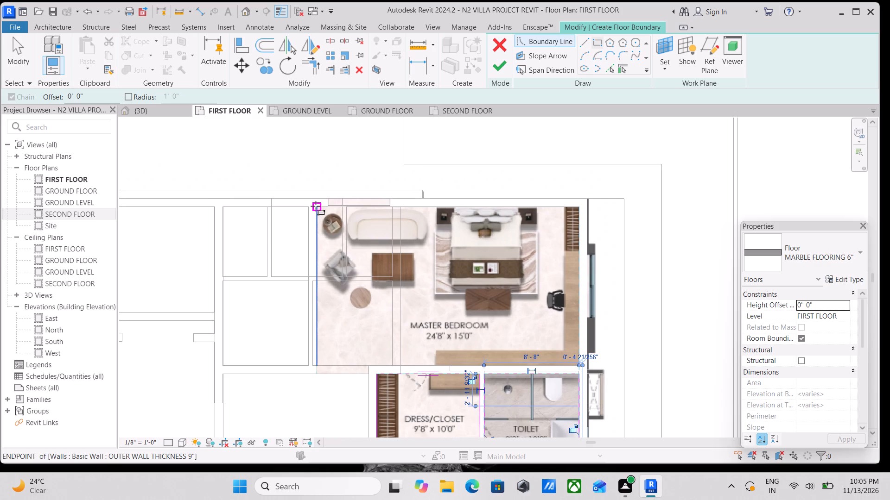
{"action": "left_click", "coordinate": [582, 46]}
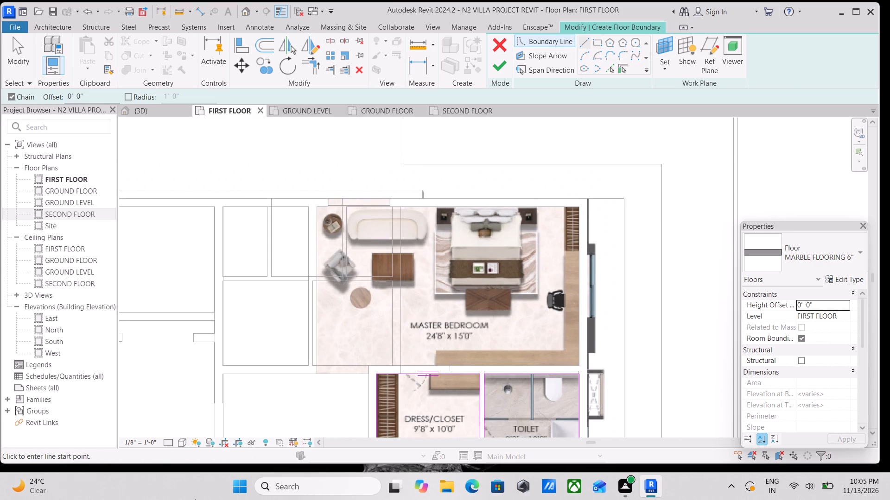
{"action": "scroll", "coordinate": [389, 230], "scroll_direction": "up", "scroll_amount": 2}
{"action": "scroll", "coordinate": [302, 205], "scroll_direction": "up", "scroll_amount": 2}
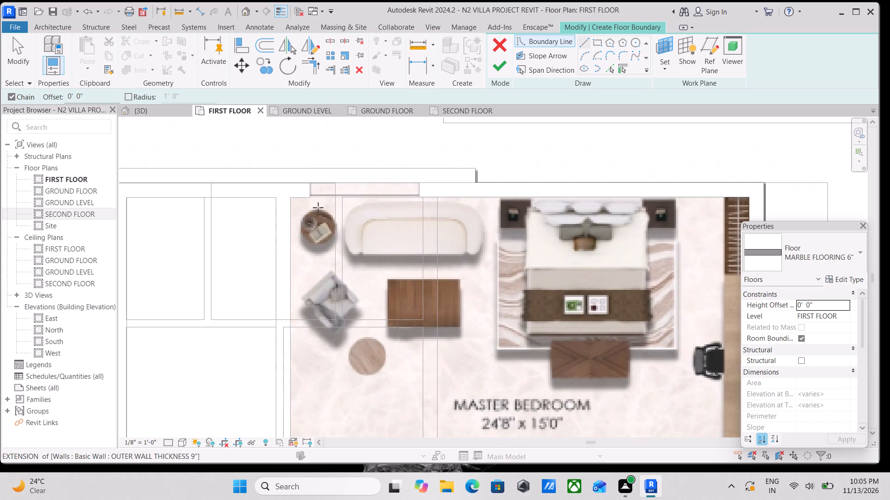
{"action": "left_click", "coordinate": [292, 200]}
{"action": "middle_click_drag", "start_coordinate": [286, 308], "coordinate": [269, 152]}
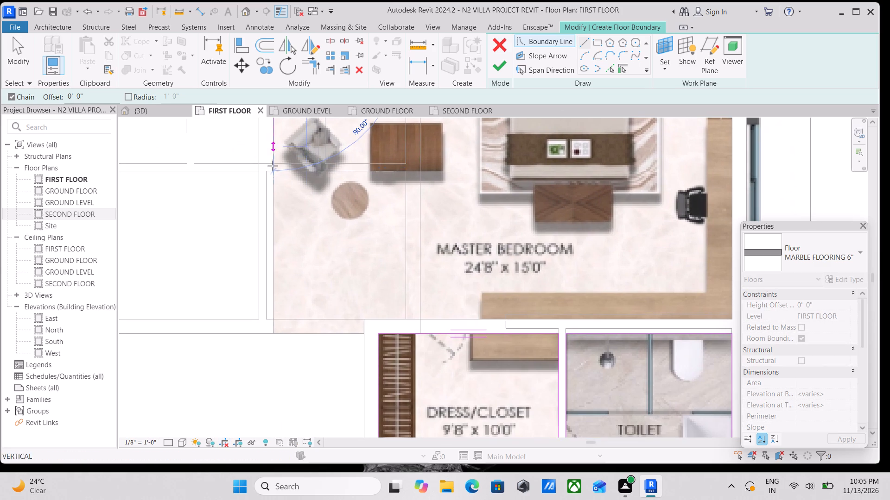
{"action": "middle_click_drag", "start_coordinate": [265, 234], "coordinate": [263, 209]}
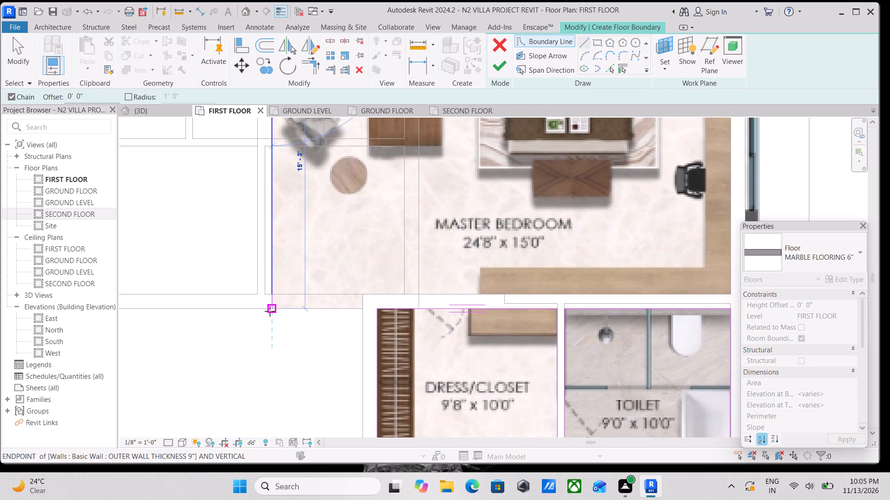
{"action": "left_click", "coordinate": [270, 311]}
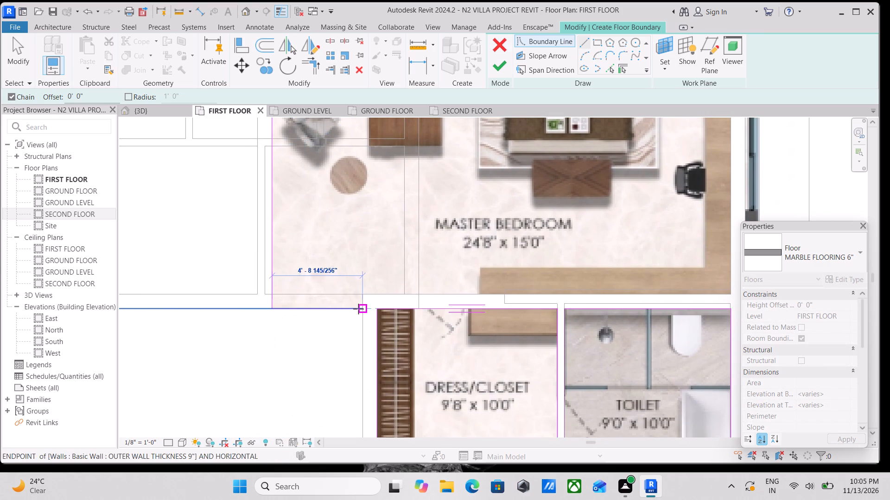
{"action": "left_click", "coordinate": [358, 309]}
{"action": "scroll", "coordinate": [362, 302], "scroll_direction": "up", "scroll_amount": 4}
{"action": "left_click", "coordinate": [362, 286]}
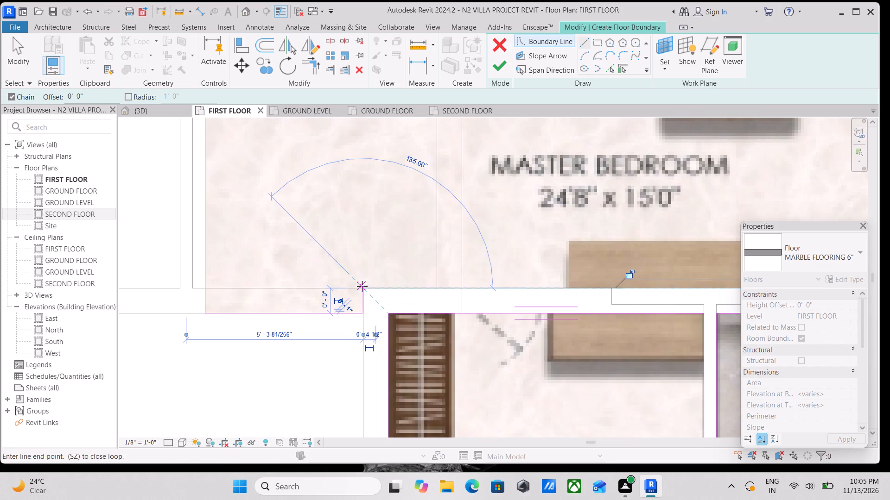
Continue the Master Bedroom boundary about 19'-2" along the Dress/Closet and Toilet wall, up the east wall, and along the north wall to close it.
{"action": "middle_click_drag", "start_coordinate": [362, 286], "coordinate": [207, 277]}
{"action": "scroll", "coordinate": [345, 257], "scroll_direction": "down", "scroll_amount": 3}
{"action": "middle_click_drag", "start_coordinate": [345, 257], "coordinate": [214, 273]}
{"action": "middle_click_drag", "start_coordinate": [349, 271], "coordinate": [223, 285]}
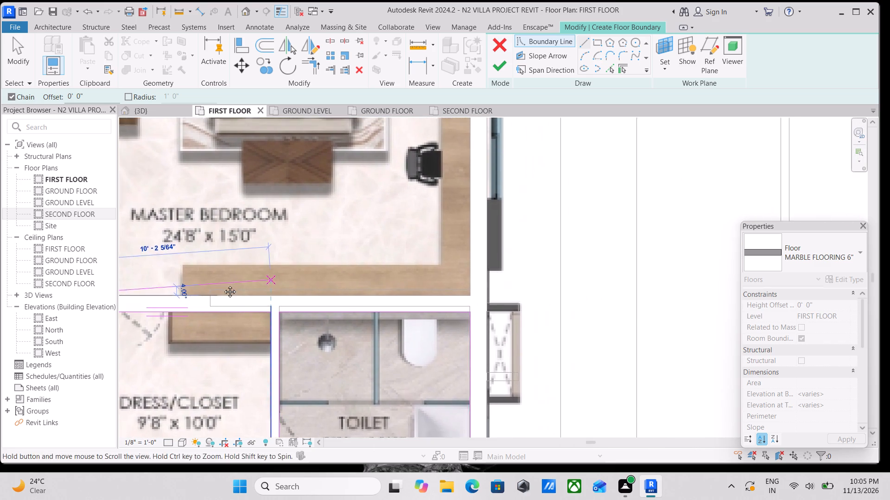
{"action": "middle_click_drag", "start_coordinate": [223, 285], "coordinate": [214, 285]}
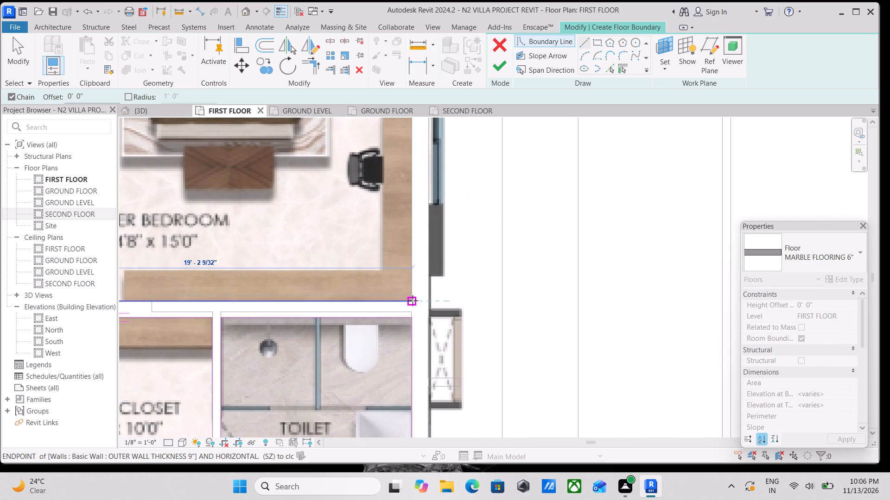
{"action": "left_click", "coordinate": [413, 300]}
{"action": "middle_click_drag", "start_coordinate": [423, 212], "coordinate": [404, 389]}
{"action": "scroll", "coordinate": [370, 342], "scroll_direction": "down", "scroll_amount": 3}
{"action": "middle_click_drag", "start_coordinate": [372, 342], "coordinate": [381, 378]}
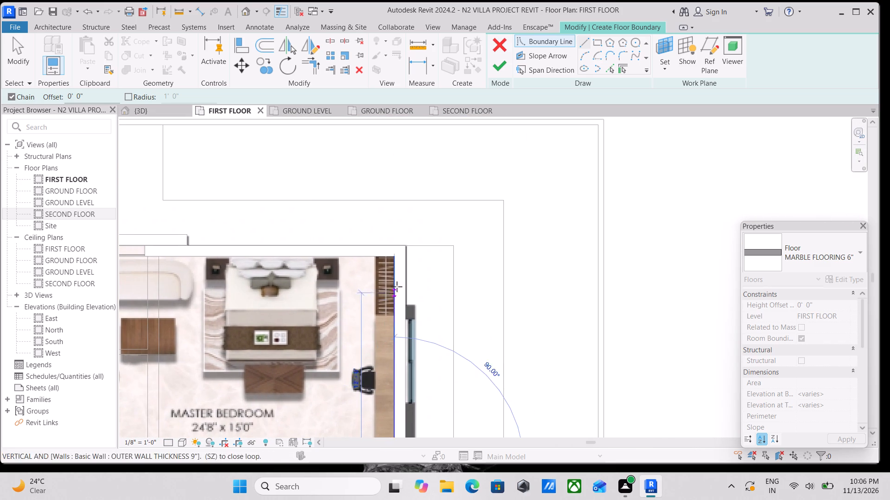
{"action": "left_click", "coordinate": [398, 259]}
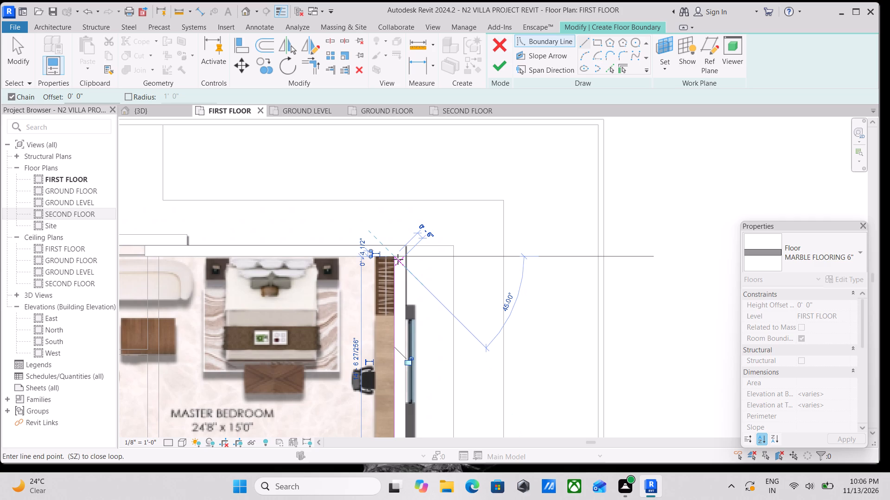
{"action": "scroll", "coordinate": [357, 234], "scroll_direction": "down", "scroll_amount": 1}
{"action": "middle_click_drag", "start_coordinate": [357, 234], "coordinate": [591, 157]}
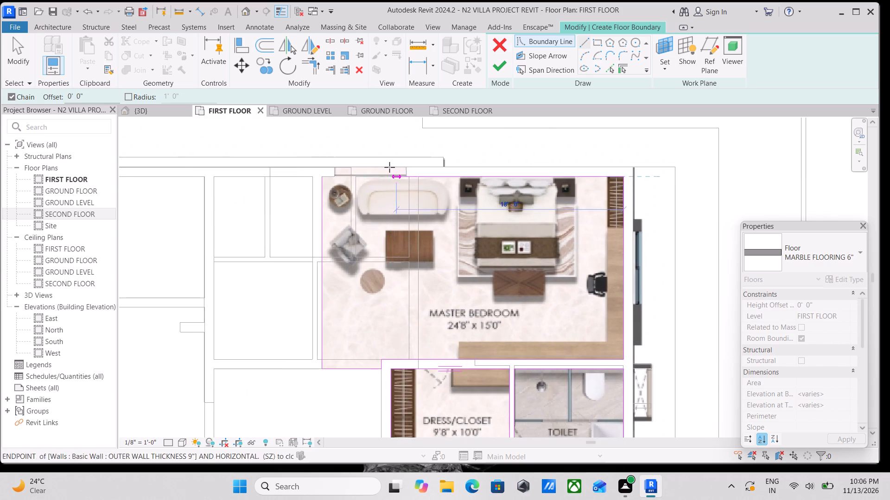
{"action": "scroll", "coordinate": [374, 169], "scroll_direction": "up", "scroll_amount": 4}
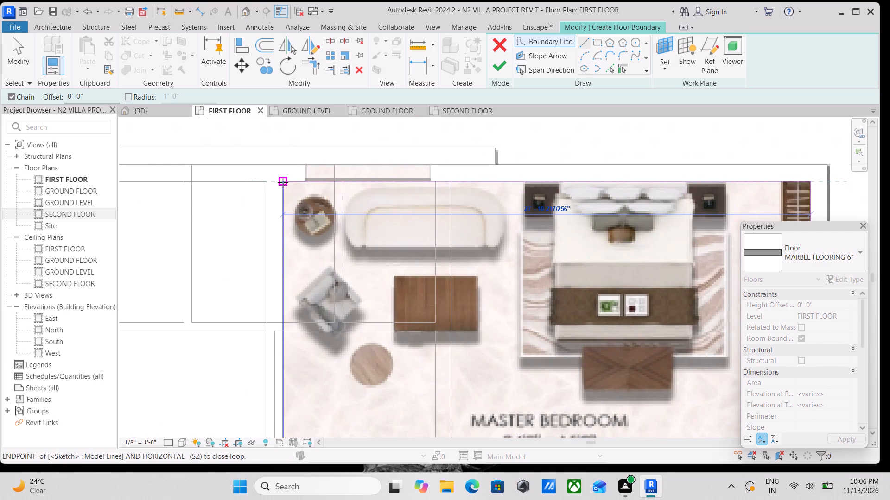
{"action": "left_click", "coordinate": [283, 182]}
{"action": "key", "text": "Escape"}
Examine the First Floor plan around the stairs, Lift, Pantry, Lounge, Pooja and Passage for areas still without a floor boundary.
{"action": "scroll", "coordinate": [284, 182], "scroll_direction": "down", "scroll_amount": 4}
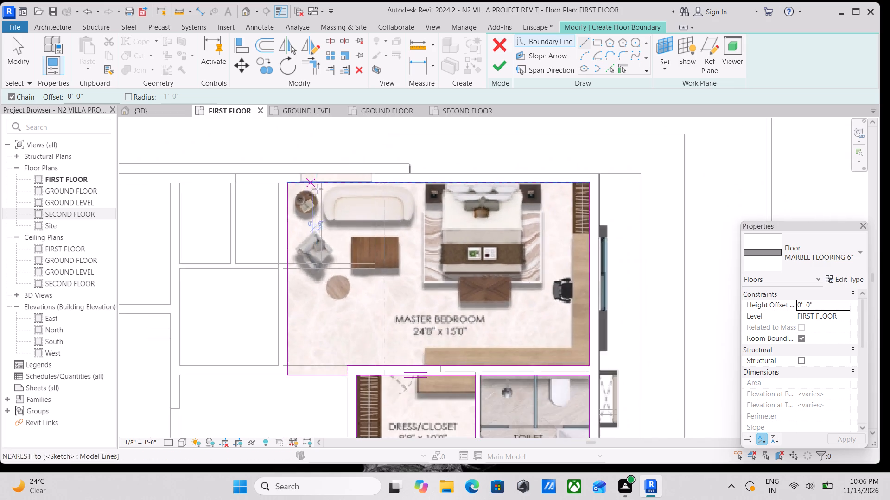
{"action": "scroll", "coordinate": [372, 231], "scroll_direction": "down", "scroll_amount": 3}
{"action": "middle_click_drag", "start_coordinate": [380, 231], "coordinate": [374, 198]}
{"action": "scroll", "coordinate": [409, 347], "scroll_direction": "up", "scroll_amount": 3}
{"action": "scroll", "coordinate": [472, 345], "scroll_direction": "up", "scroll_amount": 4}
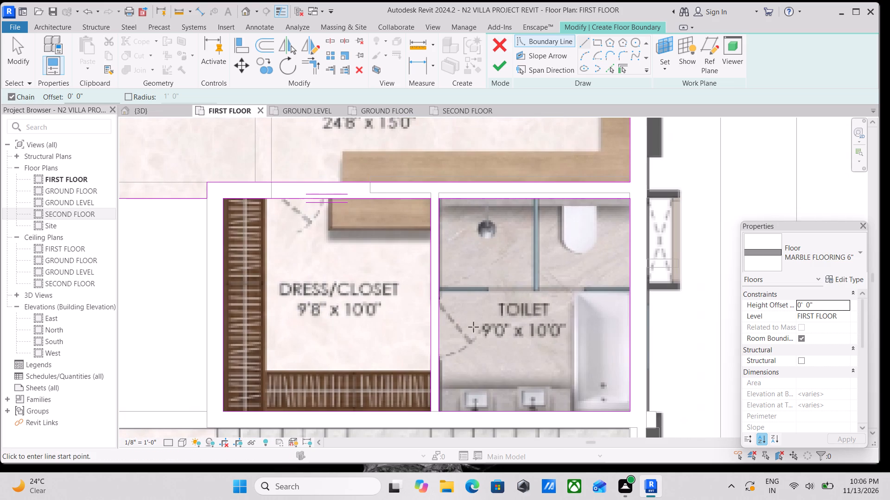
{"action": "scroll", "coordinate": [385, 248], "scroll_direction": "up", "scroll_amount": 1}
{"action": "scroll", "coordinate": [387, 239], "scroll_direction": "down", "scroll_amount": 4}
{"action": "middle_click_drag", "start_coordinate": [388, 239], "coordinate": [387, 200]}
{"action": "middle_click_drag", "start_coordinate": [394, 294], "coordinate": [398, 187]}
{"action": "middle_click_drag", "start_coordinate": [340, 239], "coordinate": [400, 203]}
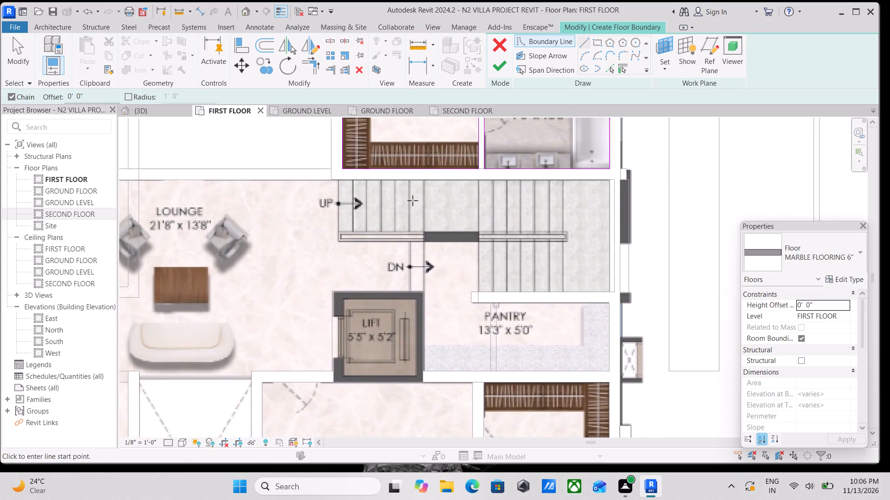
{"action": "middle_click_drag", "start_coordinate": [346, 278], "coordinate": [462, 219]}
{"action": "scroll", "coordinate": [396, 255], "scroll_direction": "down", "scroll_amount": 1}
{"action": "middle_click_drag", "start_coordinate": [389, 244], "coordinate": [436, 209]}
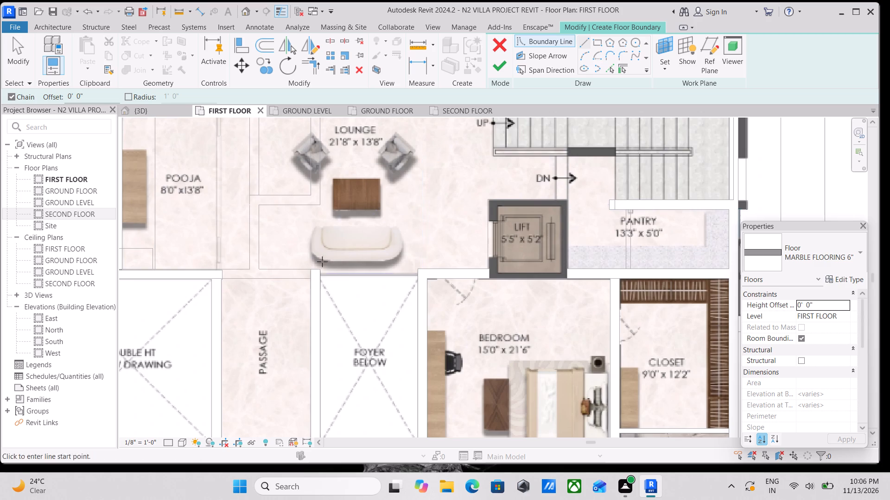
{"action": "scroll", "coordinate": [226, 253], "scroll_direction": "down", "scroll_amount": 2}
{"action": "middle_click_drag", "start_coordinate": [232, 254], "coordinate": [405, 216]}
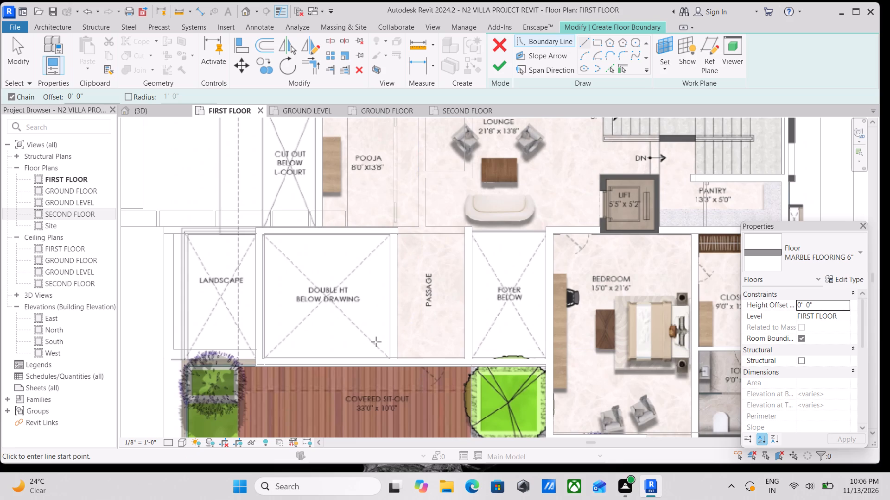
{"action": "scroll", "coordinate": [429, 208], "scroll_direction": "down", "scroll_amount": 3}
{"action": "middle_click_drag", "start_coordinate": [430, 208], "coordinate": [442, 264]}
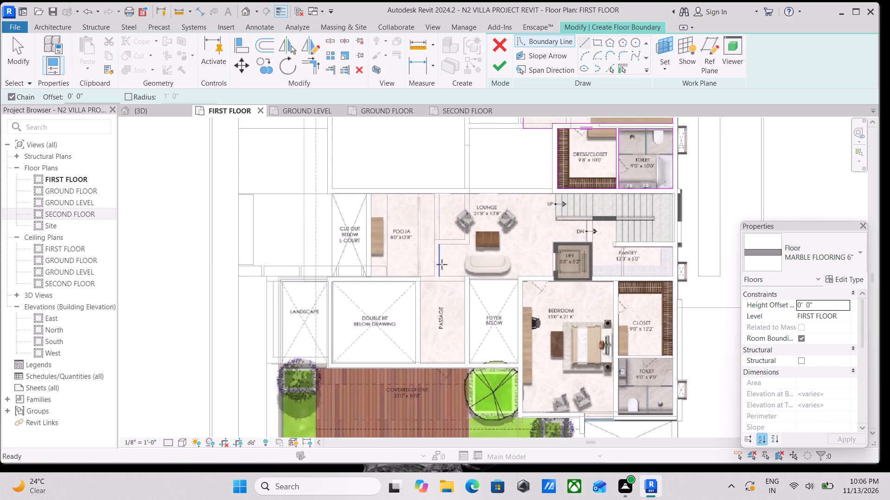
Examine the Pooja, Lounge, Passage and Double Ht area walls to find where the shared floor outline runs.
{"action": "scroll", "coordinate": [439, 266], "scroll_direction": "up", "scroll_amount": 1}
{"action": "middle_click_drag", "start_coordinate": [430, 222], "coordinate": [451, 277]}
{"action": "scroll", "coordinate": [395, 206], "scroll_direction": "up", "scroll_amount": 4}
{"action": "scroll", "coordinate": [373, 246], "scroll_direction": "down", "scroll_amount": 3}
{"action": "scroll", "coordinate": [373, 246], "scroll_direction": "up", "scroll_amount": 1}
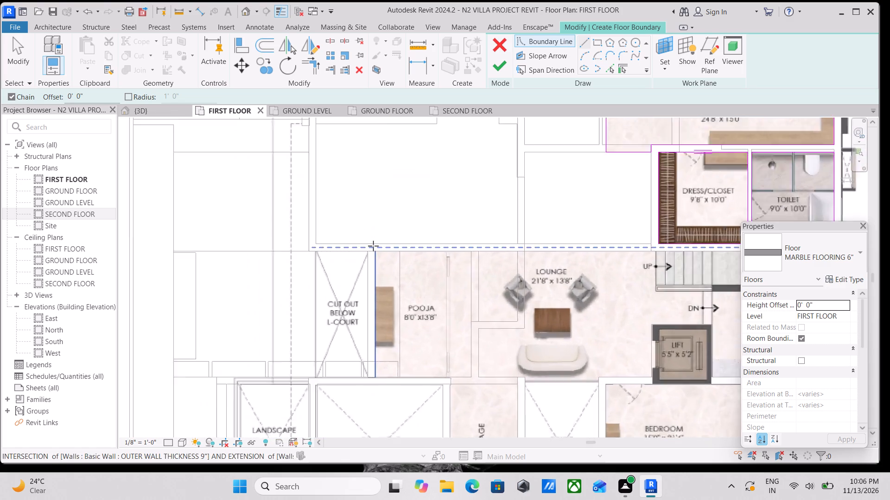
{"action": "scroll", "coordinate": [373, 246], "scroll_direction": "up", "scroll_amount": 2}
{"action": "scroll", "coordinate": [427, 251], "scroll_direction": "up", "scroll_amount": 2}
{"action": "middle_click_drag", "start_coordinate": [369, 262], "coordinate": [271, 256]}
{"action": "scroll", "coordinate": [214, 261], "scroll_direction": "up", "scroll_amount": 1}
{"action": "scroll", "coordinate": [398, 266], "scroll_direction": "down", "scroll_amount": 3}
{"action": "middle_click_drag", "start_coordinate": [385, 265], "coordinate": [336, 265]}
{"action": "middle_click_drag", "start_coordinate": [409, 294], "coordinate": [383, 227]}
{"action": "scroll", "coordinate": [390, 250], "scroll_direction": "down", "scroll_amount": 1}
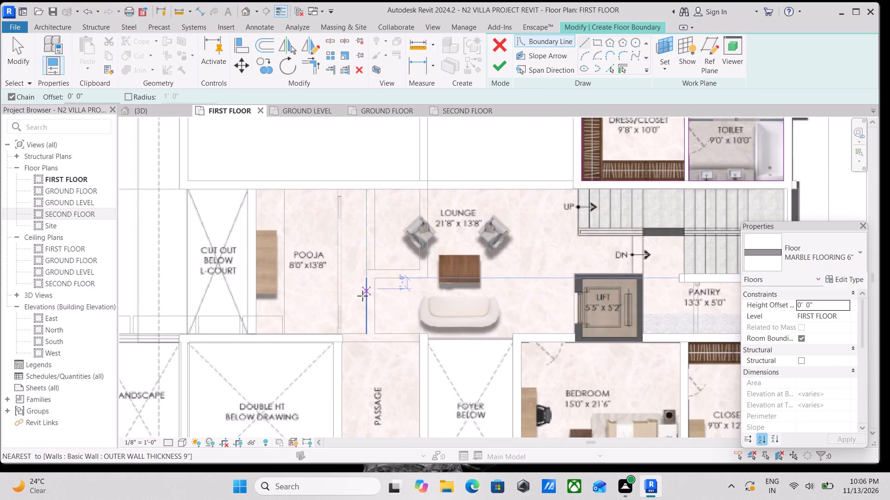
{"action": "scroll", "coordinate": [362, 296], "scroll_direction": "down", "scroll_amount": 1}
{"action": "middle_click_drag", "start_coordinate": [362, 296], "coordinate": [365, 254]}
{"action": "middle_click_drag", "start_coordinate": [356, 283], "coordinate": [433, 241]}
{"action": "middle_click_drag", "start_coordinate": [401, 290], "coordinate": [455, 240]}
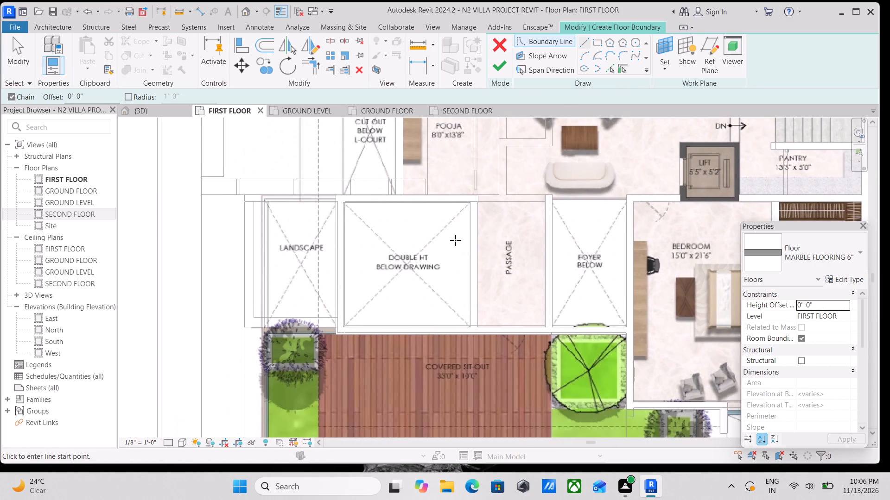
Draw a floor boundary line down the Pooja's west wall, from its north corner to the wall above Double Ht Below Drawing.
{"action": "middle_click_drag", "start_coordinate": [461, 237], "coordinate": [445, 342]}
{"action": "scroll", "coordinate": [374, 191], "scroll_direction": "up", "scroll_amount": 2}
{"action": "scroll", "coordinate": [414, 156], "scroll_direction": "up", "scroll_amount": 3}
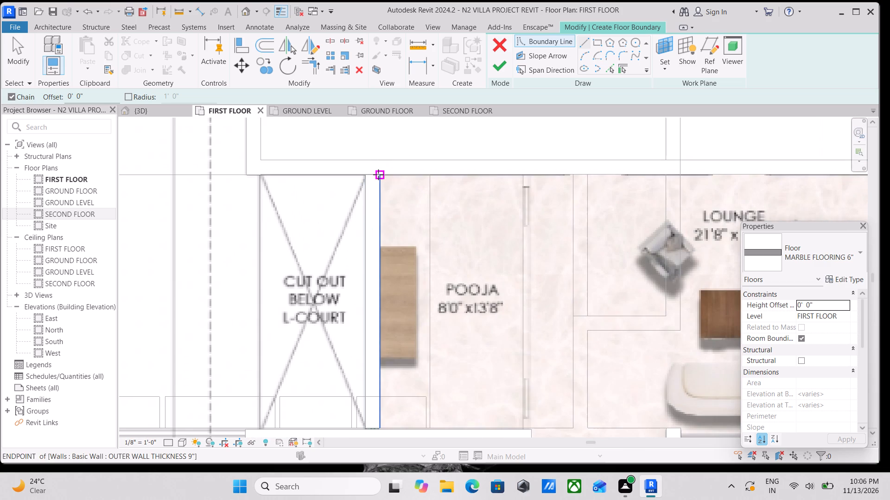
{"action": "left_click", "coordinate": [378, 175]}
{"action": "middle_click_drag", "start_coordinate": [339, 301], "coordinate": [379, 119]}
{"action": "scroll", "coordinate": [360, 260], "scroll_direction": "down", "scroll_amount": 1}
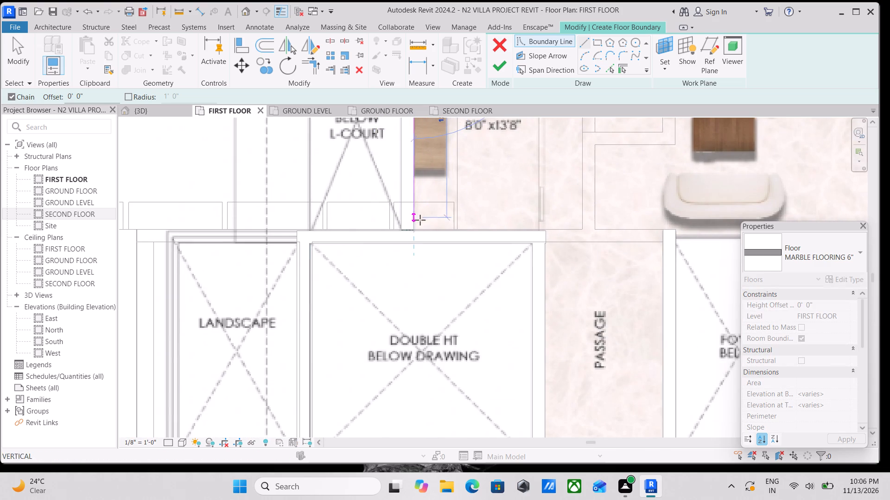
{"action": "scroll", "coordinate": [415, 228], "scroll_direction": "up", "scroll_amount": 9}
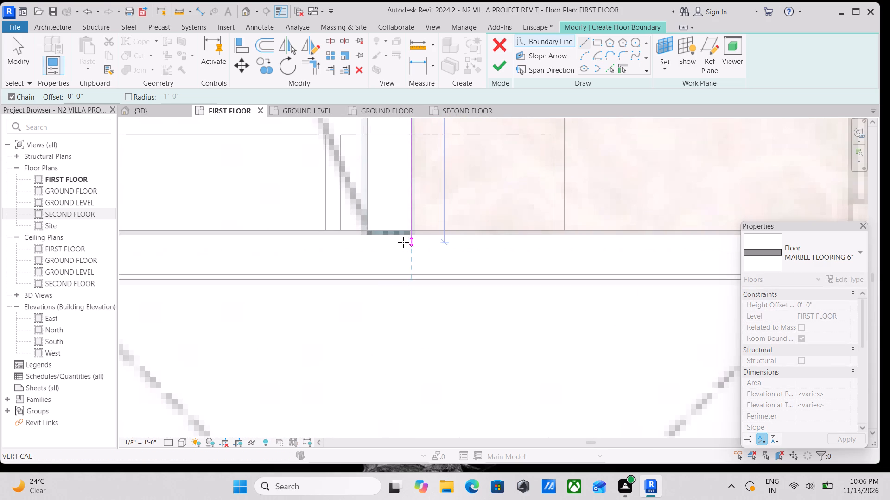
{"action": "left_click", "coordinate": [404, 237]}
Continue the boundary along the Pooja's south wall and around its east end, jogging about 1" onto the Passage's west wall face.
{"action": "scroll", "coordinate": [447, 233], "scroll_direction": "down", "scroll_amount": 1}
{"action": "middle_click_drag", "start_coordinate": [447, 233], "coordinate": [273, 214]}
{"action": "scroll", "coordinate": [429, 218], "scroll_direction": "down", "scroll_amount": 1}
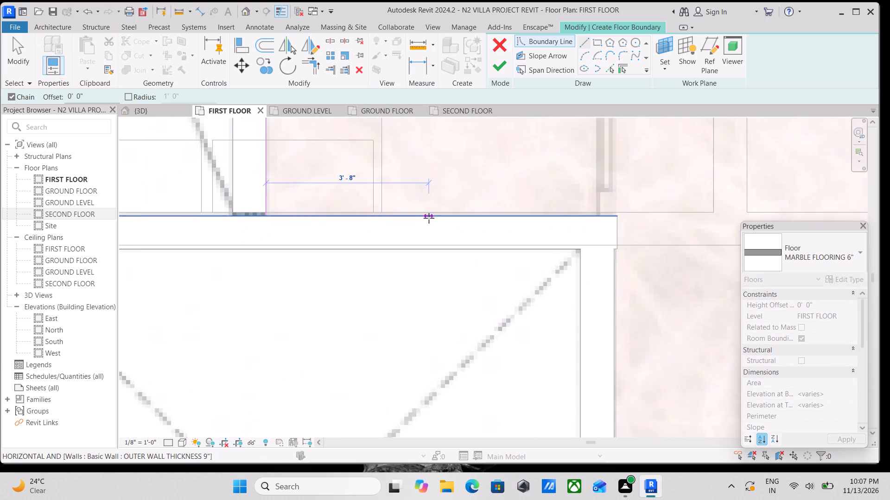
{"action": "middle_click_drag", "start_coordinate": [429, 218], "coordinate": [260, 208]}
{"action": "left_click", "coordinate": [448, 210]}
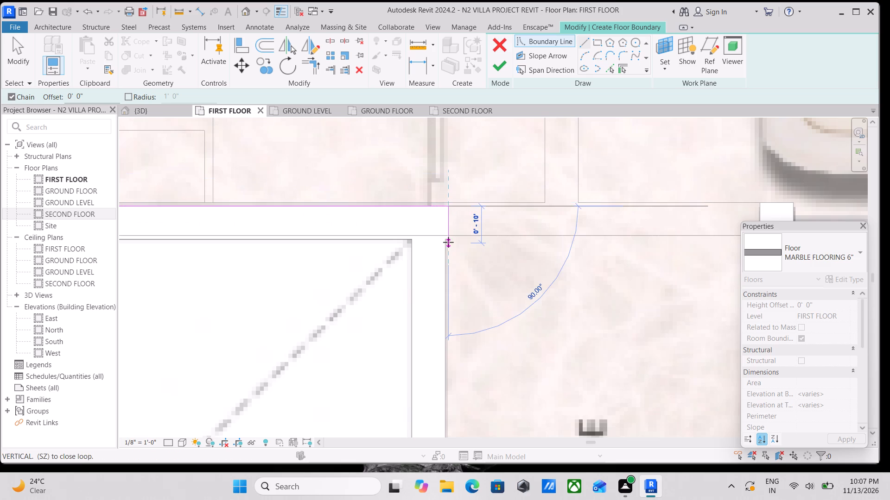
{"action": "scroll", "coordinate": [448, 242], "scroll_direction": "up", "scroll_amount": 5}
{"action": "left_click", "coordinate": [448, 238]}
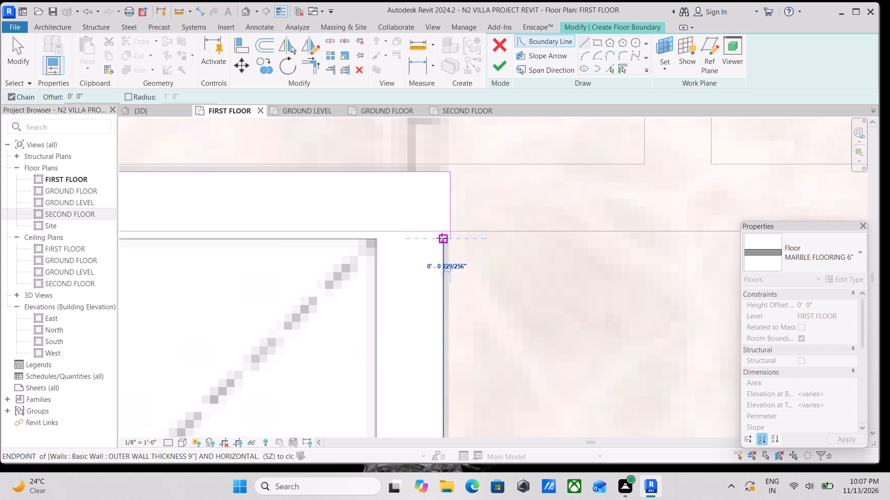
{"action": "left_click", "coordinate": [441, 238]}
Continue the boundary down the Passage's west wall and about 7'-1" across its south end.
{"action": "scroll", "coordinate": [456, 276], "scroll_direction": "down", "scroll_amount": 1}
{"action": "middle_click_drag", "start_coordinate": [455, 276], "coordinate": [423, 143]}
{"action": "scroll", "coordinate": [416, 247], "scroll_direction": "down", "scroll_amount": 4}
{"action": "middle_click_drag", "start_coordinate": [416, 248], "coordinate": [392, 178]}
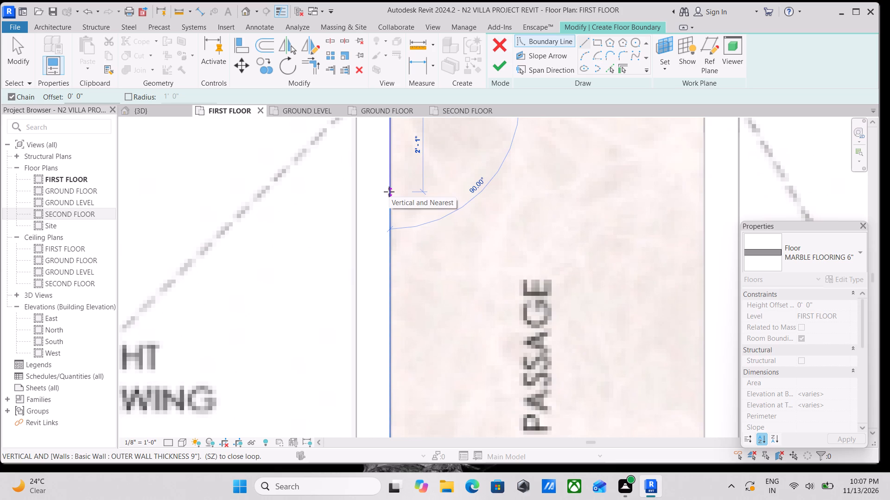
{"action": "scroll", "coordinate": [389, 192], "scroll_direction": "down", "scroll_amount": 3}
{"action": "middle_click_drag", "start_coordinate": [394, 220], "coordinate": [394, 279]}
{"action": "scroll", "coordinate": [398, 325], "scroll_direction": "down", "scroll_amount": 2}
{"action": "middle_click_drag", "start_coordinate": [397, 329], "coordinate": [384, 157]}
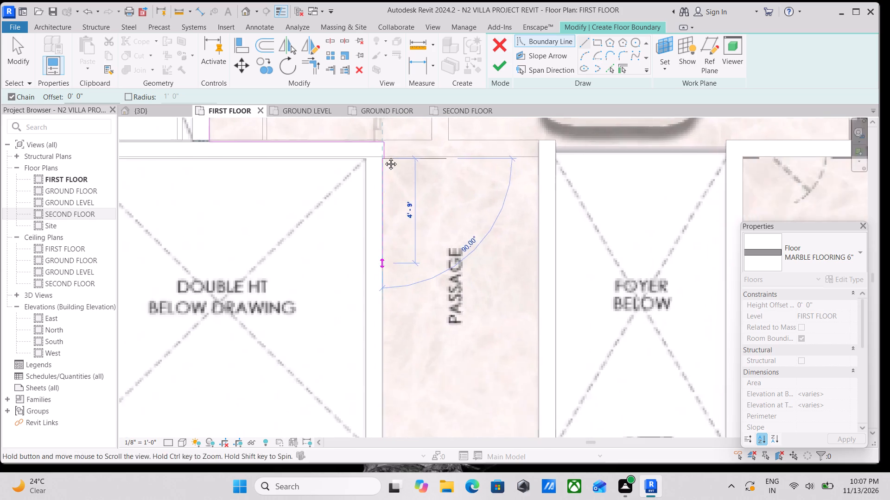
{"action": "middle_click_drag", "start_coordinate": [384, 157], "coordinate": [380, 121]}
{"action": "left_click", "coordinate": [374, 306]}
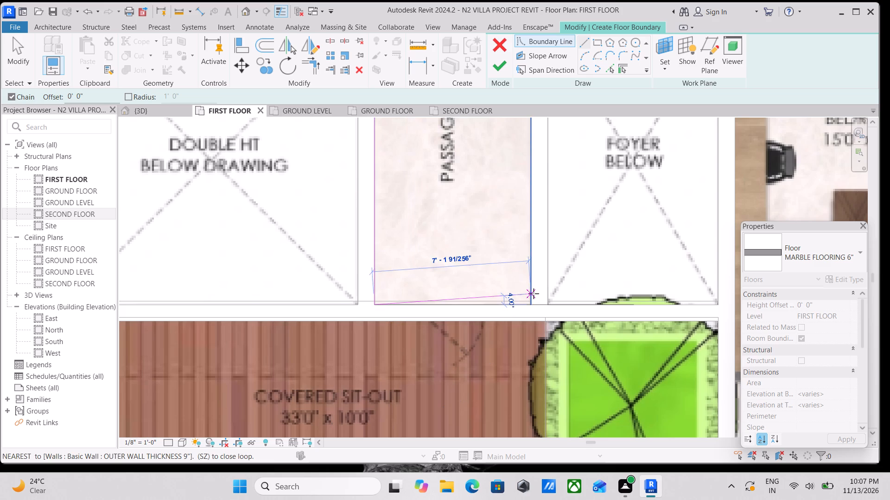
{"action": "left_click", "coordinate": [534, 305]}
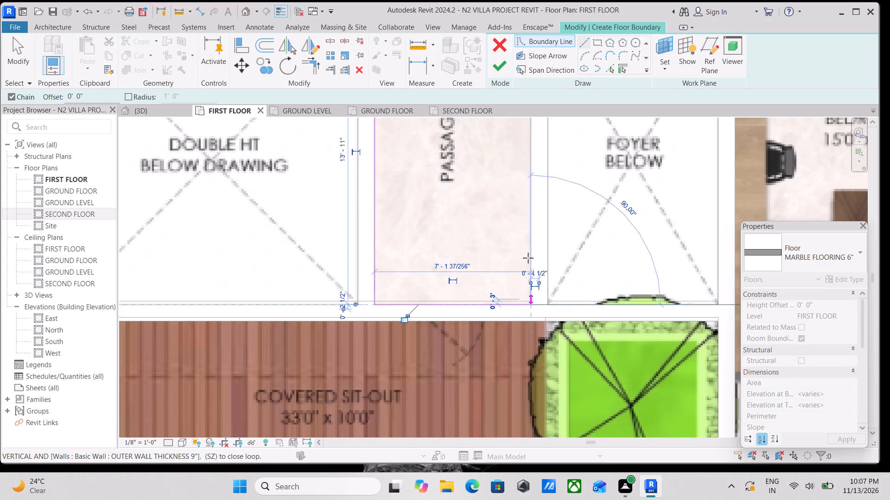
Continue the boundary about 13'-11" up the Passage's east wall and across the top of the Foyer side wall, ending the chain there.
{"action": "scroll", "coordinate": [528, 220], "scroll_direction": "down", "scroll_amount": 1}
{"action": "middle_click_drag", "start_coordinate": [533, 225], "coordinate": [551, 398]}
{"action": "scroll", "coordinate": [554, 249], "scroll_direction": "down", "scroll_amount": 2}
{"action": "middle_click_drag", "start_coordinate": [556, 251], "coordinate": [558, 300]}
{"action": "scroll", "coordinate": [548, 259], "scroll_direction": "up", "scroll_amount": 3}
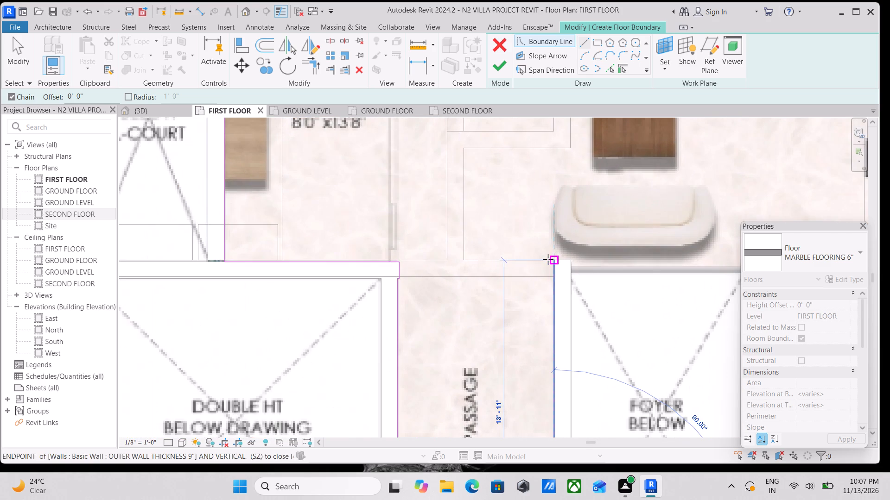
{"action": "left_click", "coordinate": [548, 259]}
{"action": "left_click", "coordinate": [571, 260]}
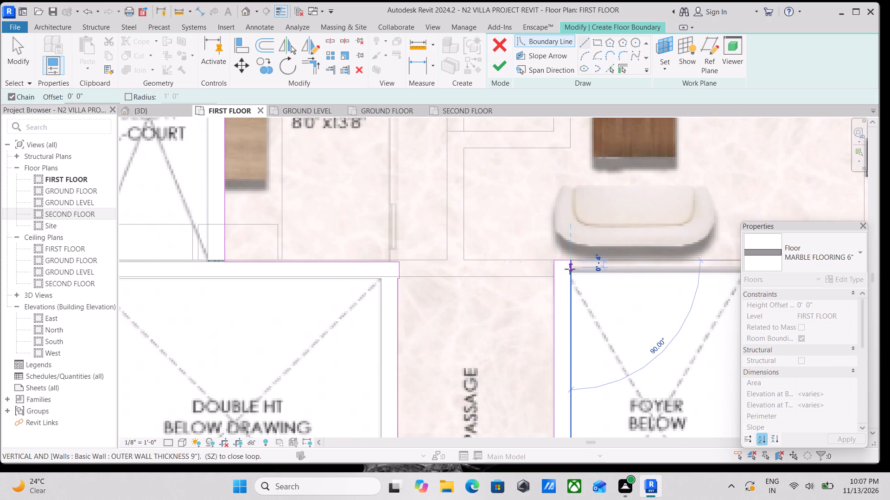
{"action": "scroll", "coordinate": [558, 324], "scroll_direction": "down", "scroll_amount": 1}
{"action": "middle_click_drag", "start_coordinate": [537, 318], "coordinate": [401, 292]}
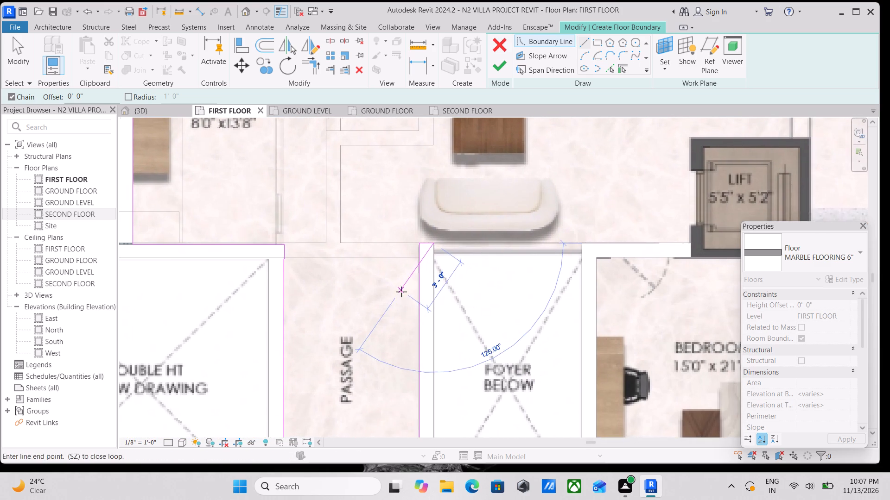
{"action": "scroll", "coordinate": [448, 297], "scroll_direction": "down", "scroll_amount": 1}
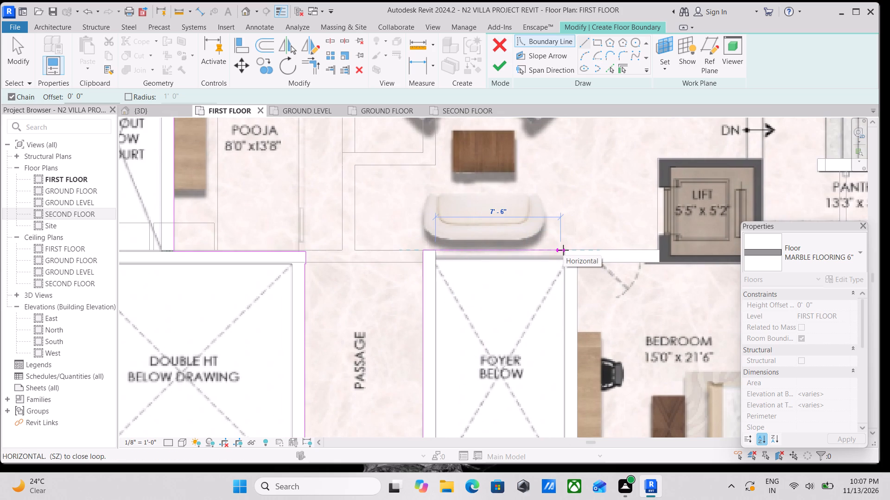
{"action": "key", "text": "Escape"}
{"action": "key", "text": "Escape"}
{"action": "scroll", "coordinate": [437, 241], "scroll_direction": "up", "scroll_amount": 2}
{"action": "key", "text": "Escape"}
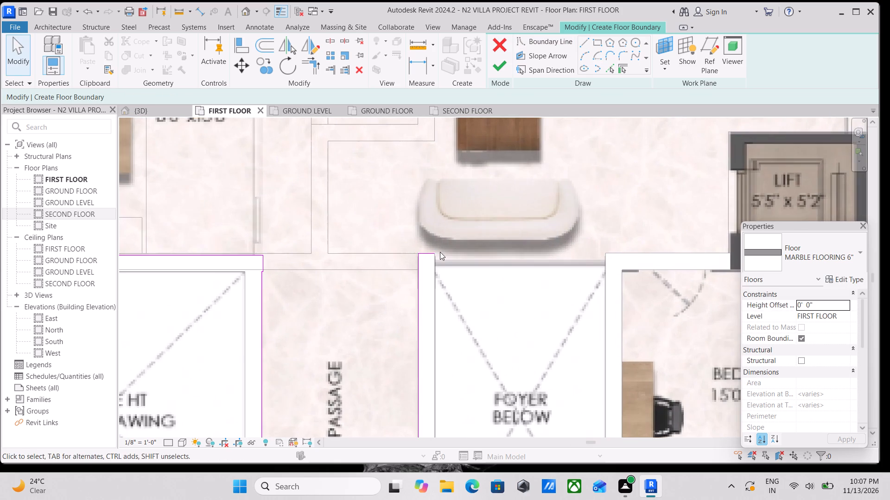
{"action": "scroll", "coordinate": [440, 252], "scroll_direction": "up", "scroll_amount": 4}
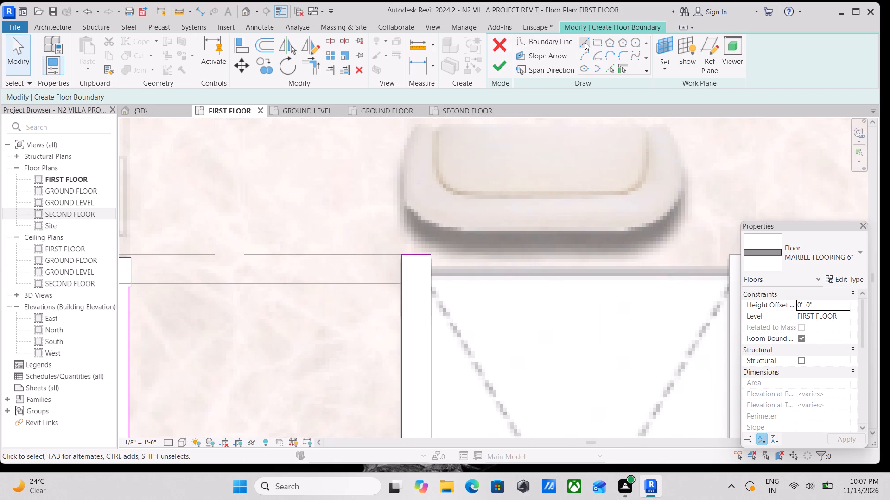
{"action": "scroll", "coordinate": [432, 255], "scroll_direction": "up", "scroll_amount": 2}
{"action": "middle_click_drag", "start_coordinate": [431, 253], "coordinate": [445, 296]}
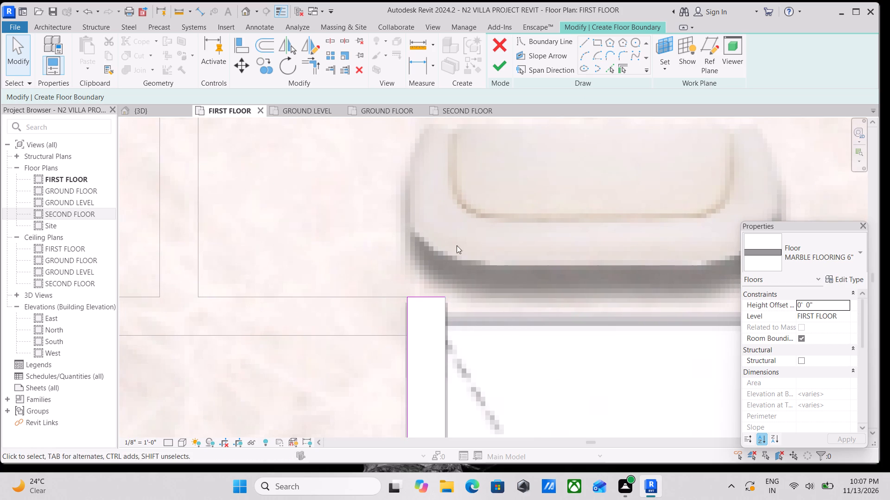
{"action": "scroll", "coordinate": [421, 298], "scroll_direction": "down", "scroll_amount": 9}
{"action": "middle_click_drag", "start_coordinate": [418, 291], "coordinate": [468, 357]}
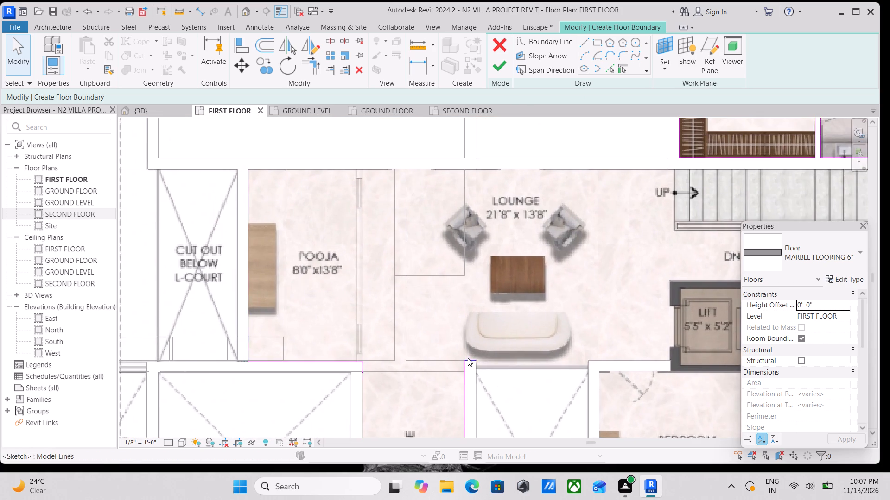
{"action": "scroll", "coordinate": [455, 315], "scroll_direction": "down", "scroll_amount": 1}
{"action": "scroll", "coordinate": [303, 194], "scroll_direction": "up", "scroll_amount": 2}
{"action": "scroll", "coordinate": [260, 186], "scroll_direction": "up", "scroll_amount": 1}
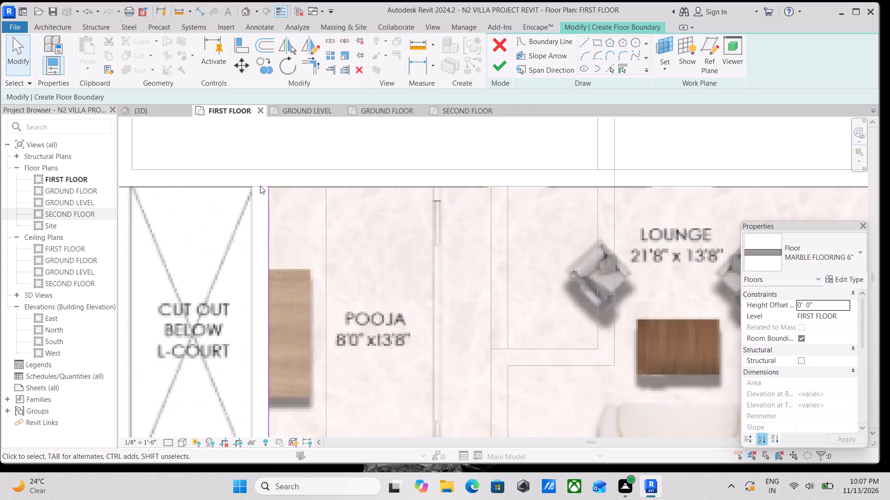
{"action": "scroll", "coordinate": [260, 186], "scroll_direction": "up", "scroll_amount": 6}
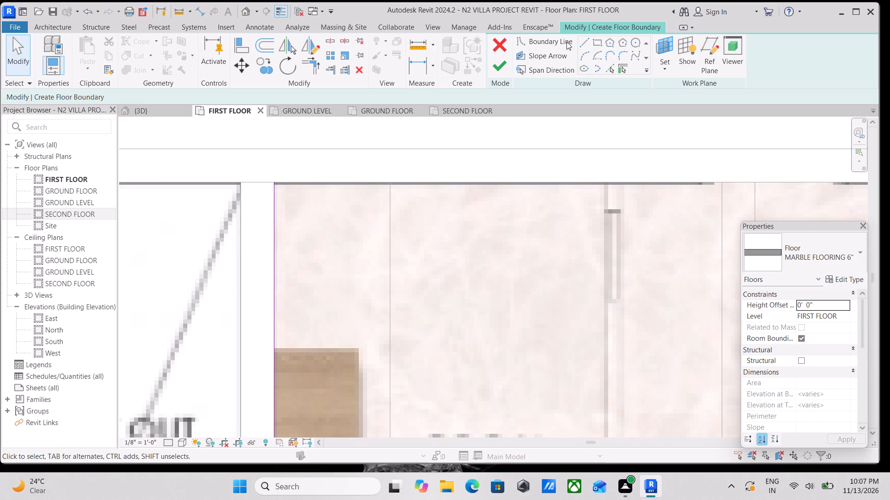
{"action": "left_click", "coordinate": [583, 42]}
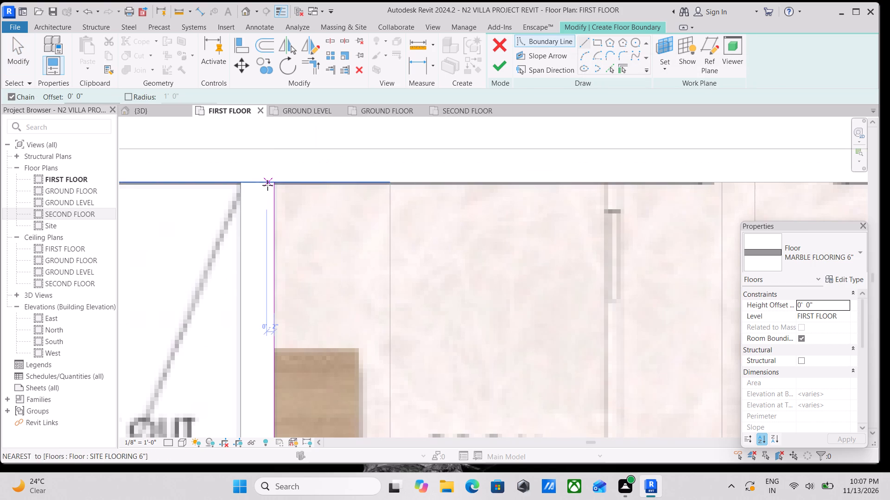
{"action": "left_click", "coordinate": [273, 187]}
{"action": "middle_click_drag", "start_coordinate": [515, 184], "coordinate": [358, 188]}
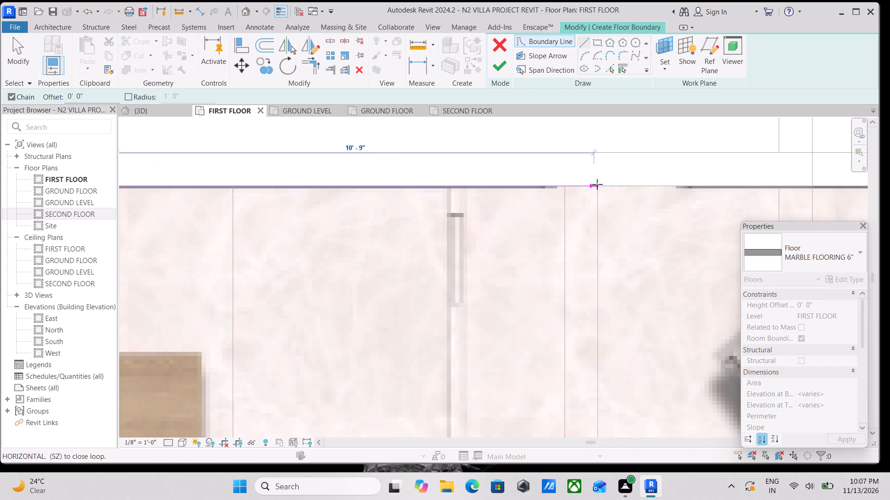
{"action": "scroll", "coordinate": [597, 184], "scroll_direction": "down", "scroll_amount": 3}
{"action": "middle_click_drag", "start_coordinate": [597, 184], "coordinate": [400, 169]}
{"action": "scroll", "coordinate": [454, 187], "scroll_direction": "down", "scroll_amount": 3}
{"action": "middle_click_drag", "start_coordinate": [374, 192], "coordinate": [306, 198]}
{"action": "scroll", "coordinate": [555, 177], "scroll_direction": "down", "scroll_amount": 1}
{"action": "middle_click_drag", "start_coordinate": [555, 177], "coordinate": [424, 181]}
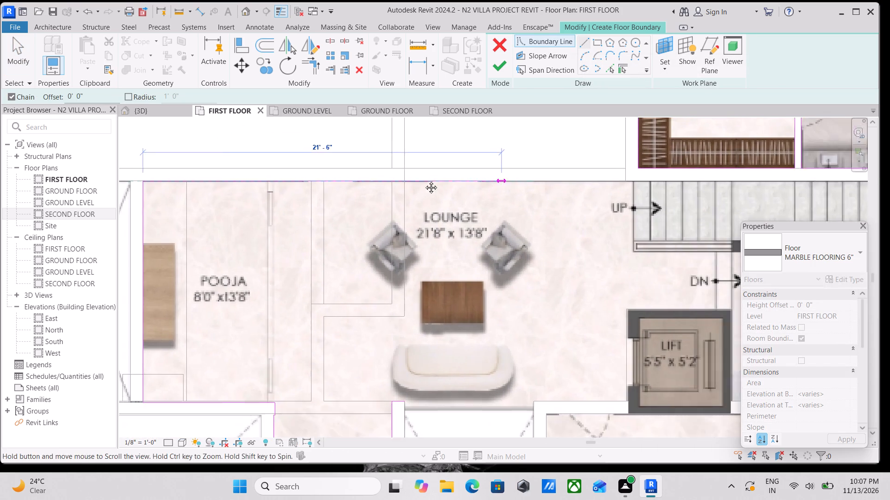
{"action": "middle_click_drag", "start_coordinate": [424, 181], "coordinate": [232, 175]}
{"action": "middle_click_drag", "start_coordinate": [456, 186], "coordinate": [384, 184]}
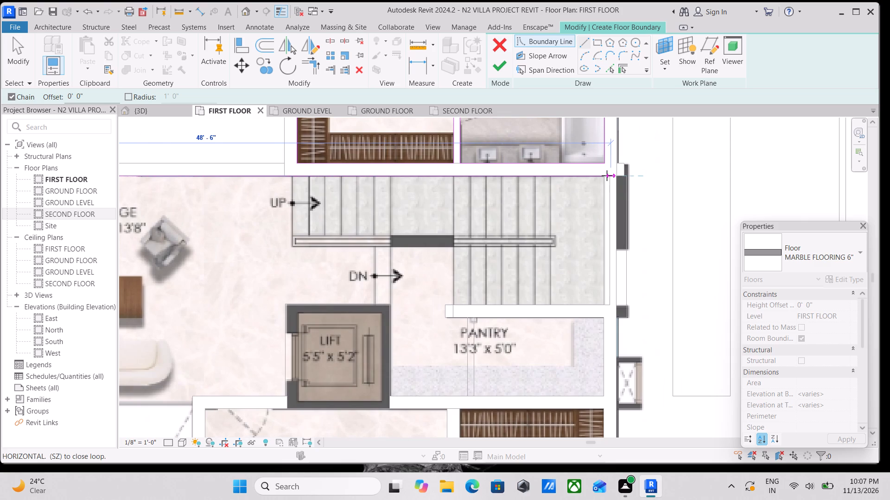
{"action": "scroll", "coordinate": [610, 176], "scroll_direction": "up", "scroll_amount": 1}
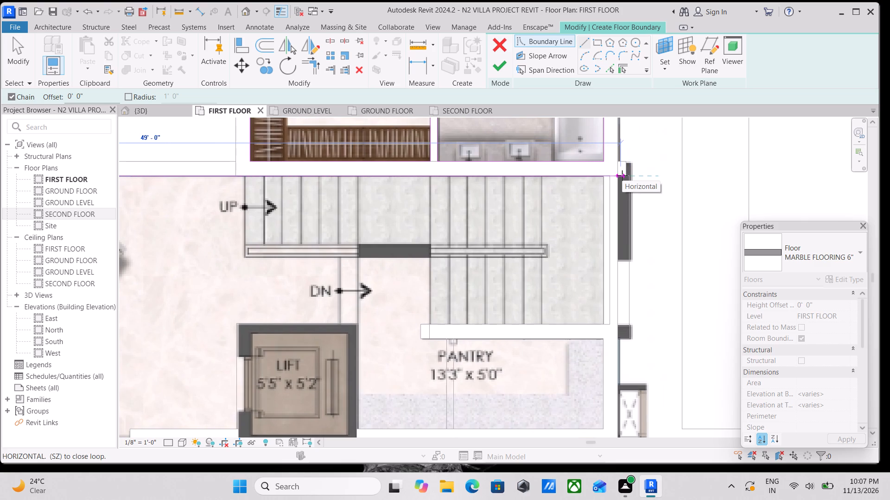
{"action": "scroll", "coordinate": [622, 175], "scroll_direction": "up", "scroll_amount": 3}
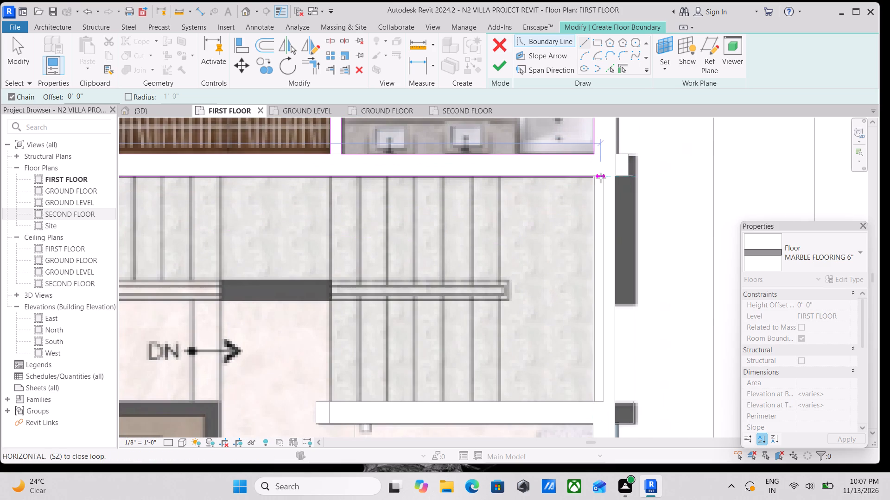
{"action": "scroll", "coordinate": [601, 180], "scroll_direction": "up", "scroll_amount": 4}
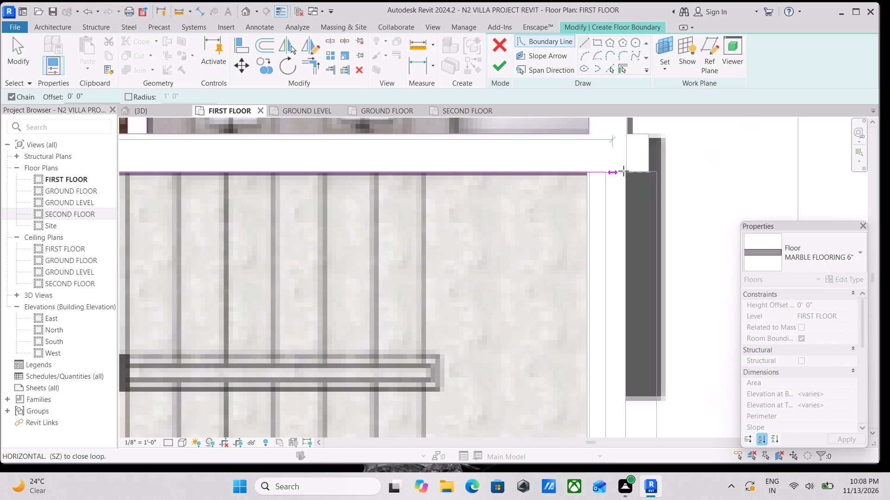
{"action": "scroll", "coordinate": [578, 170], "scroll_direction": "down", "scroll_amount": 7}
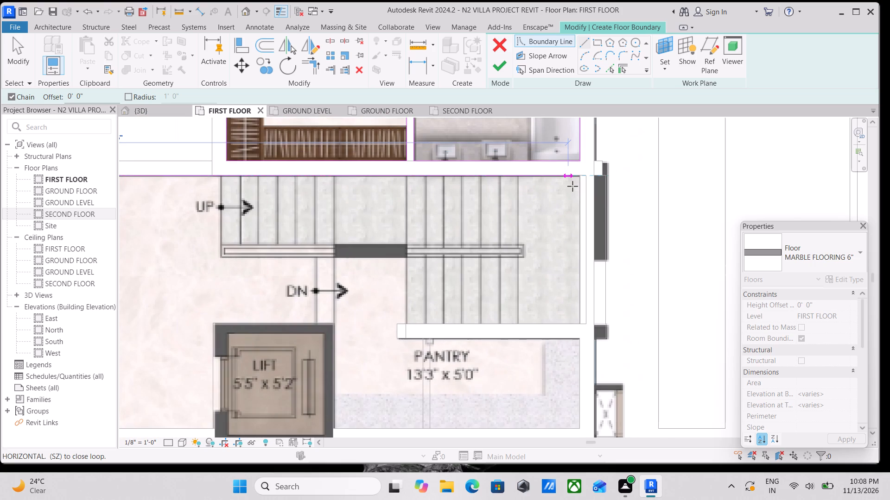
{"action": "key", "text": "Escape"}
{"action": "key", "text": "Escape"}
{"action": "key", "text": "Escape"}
Examine the open floor outline from the stairs and Pantry through the Lounge back to the Passage and Foyer walls.
{"action": "left_click", "coordinate": [586, 210]}
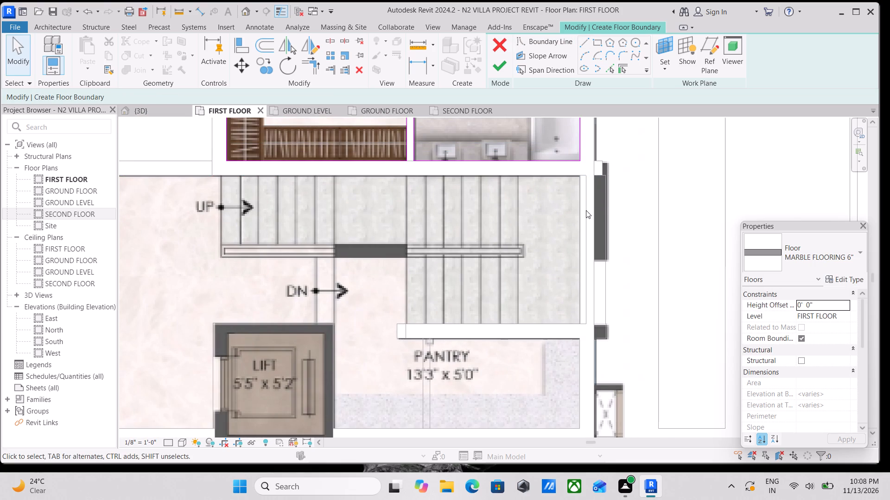
{"action": "scroll", "coordinate": [587, 211], "scroll_direction": "down", "scroll_amount": 1}
{"action": "left_click", "coordinate": [569, 313]}
{"action": "scroll", "coordinate": [556, 306], "scroll_direction": "down", "scroll_amount": 3}
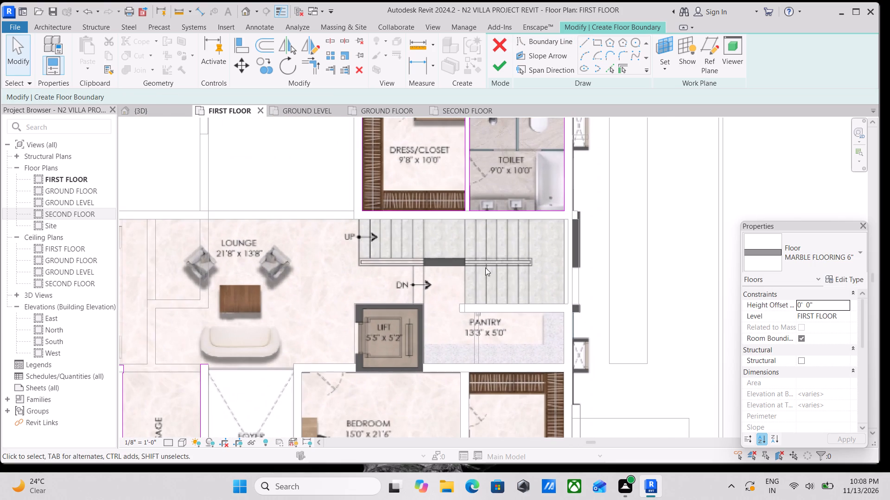
{"action": "key", "text": "Escape"}
{"action": "middle_click_drag", "start_coordinate": [498, 221], "coordinate": [673, 236]}
{"action": "scroll", "coordinate": [523, 227], "scroll_direction": "down", "scroll_amount": 1}
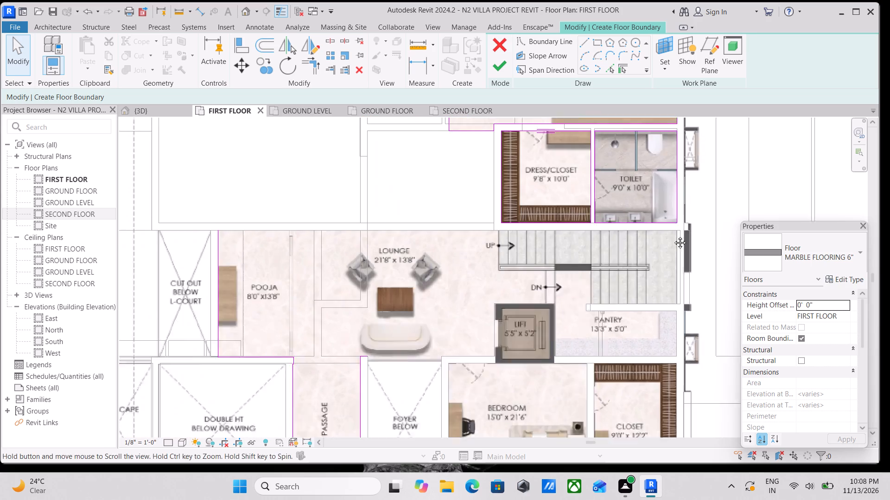
{"action": "middle_click_drag", "start_coordinate": [673, 236], "coordinate": [702, 237]}
{"action": "middle_click_drag", "start_coordinate": [375, 231], "coordinate": [474, 192]}
{"action": "scroll", "coordinate": [412, 300], "scroll_direction": "up", "scroll_amount": 3}
{"action": "middle_click_drag", "start_coordinate": [480, 306], "coordinate": [420, 189]}
{"action": "scroll", "coordinate": [571, 260], "scroll_direction": "up", "scroll_amount": 3}
{"action": "scroll", "coordinate": [572, 200], "scroll_direction": "up", "scroll_amount": 3}
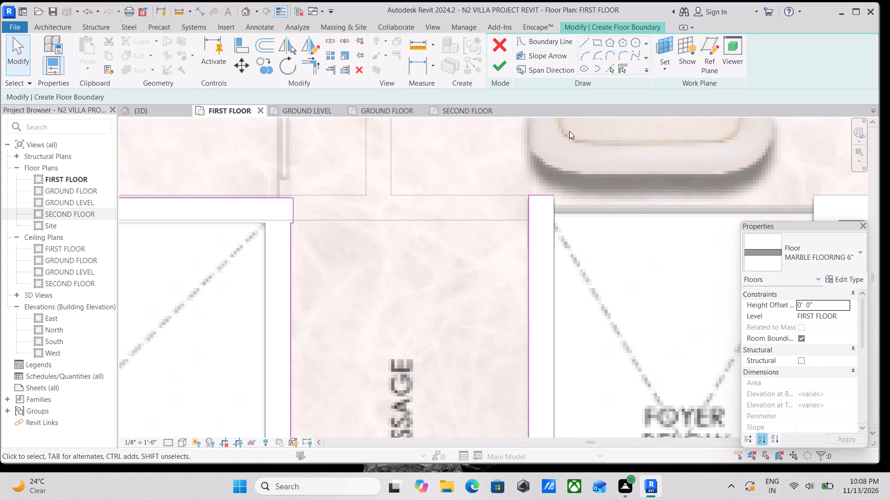
Draw a boundary segment about 9" down the Foyer side wall's east face from its top corner, ending the chain there.
{"action": "left_click", "coordinate": [590, 41]}
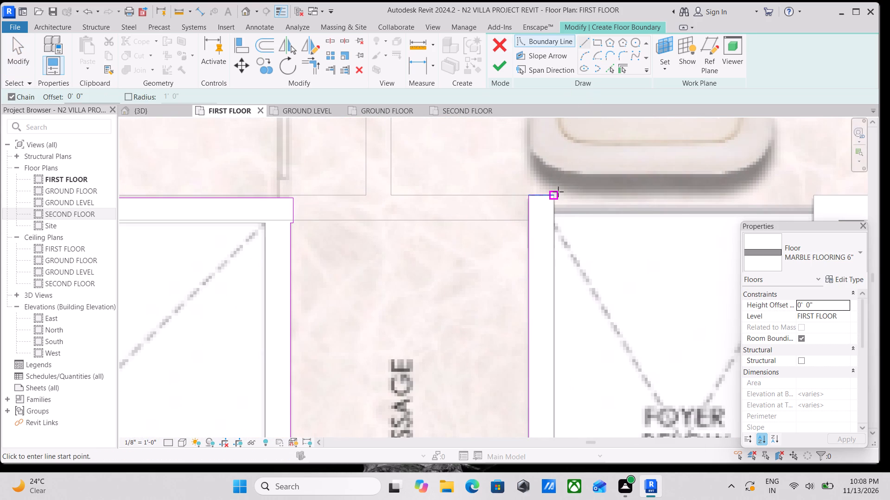
{"action": "left_click", "coordinate": [558, 192]}
{"action": "left_click", "coordinate": [556, 217]}
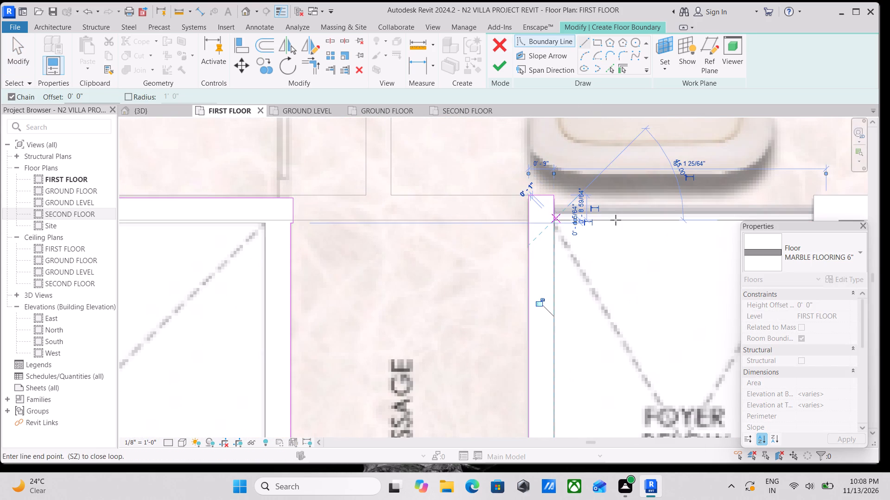
{"action": "middle_click_drag", "start_coordinate": [636, 222], "coordinate": [444, 204]}
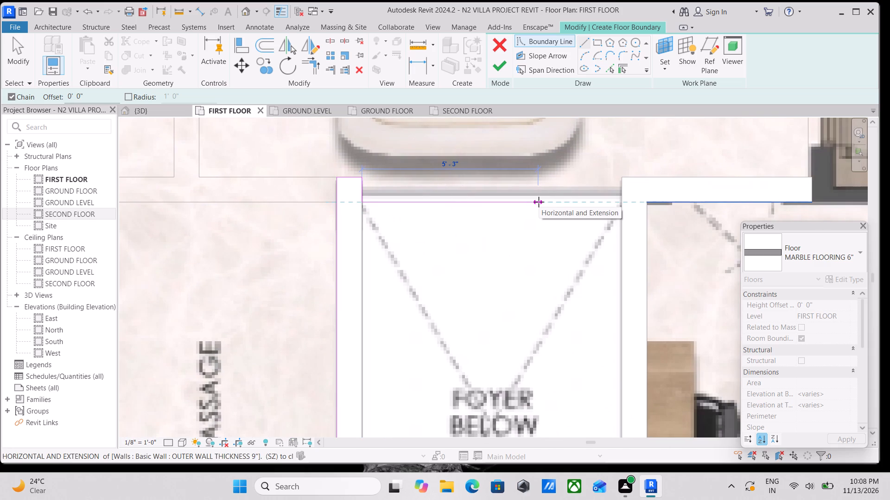
{"action": "key", "text": "Escape"}
{"action": "key", "text": "Escape"}
{"action": "key", "text": "Escape"}
{"action": "scroll", "coordinate": [352, 176], "scroll_direction": "up", "scroll_amount": 3}
{"action": "key", "text": "Escape"}
Shorten the new segment on the Foyer side wall's east face to about 3" by moving its lower end up.
{"action": "left_click", "coordinate": [365, 195]}
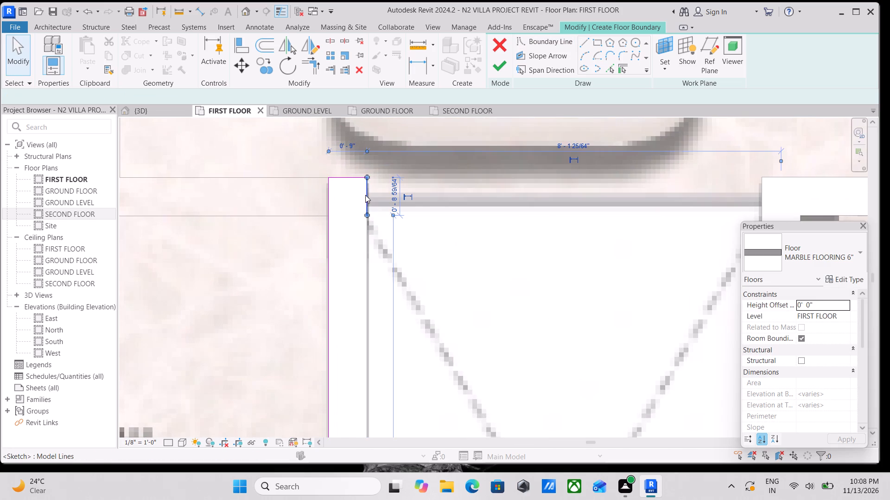
{"action": "scroll", "coordinate": [372, 238], "scroll_direction": "up", "scroll_amount": 7}
{"action": "left_click_drag", "start_coordinate": [359, 191], "coordinate": [359, 190]}
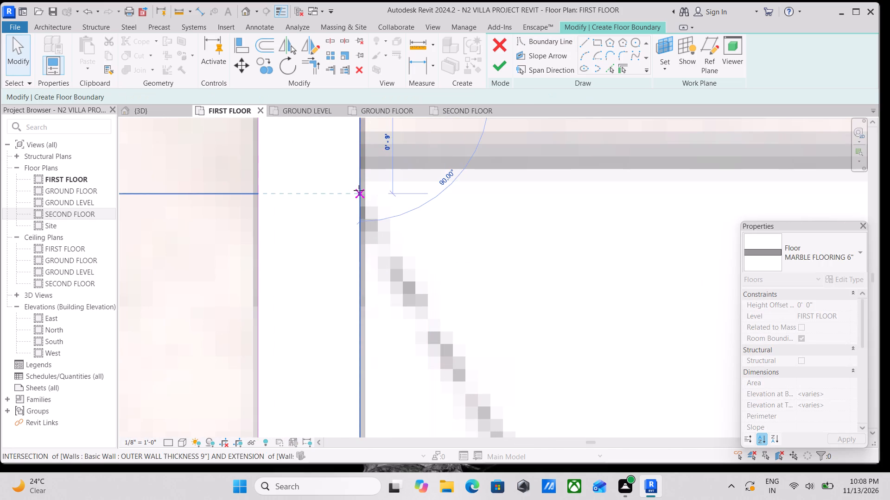
{"action": "left_click_drag", "start_coordinate": [359, 190], "coordinate": [363, 167]}
{"action": "scroll", "coordinate": [363, 167], "scroll_direction": "down", "scroll_amount": 3}
{"action": "middle_click_drag", "start_coordinate": [363, 168], "coordinate": [383, 217]}
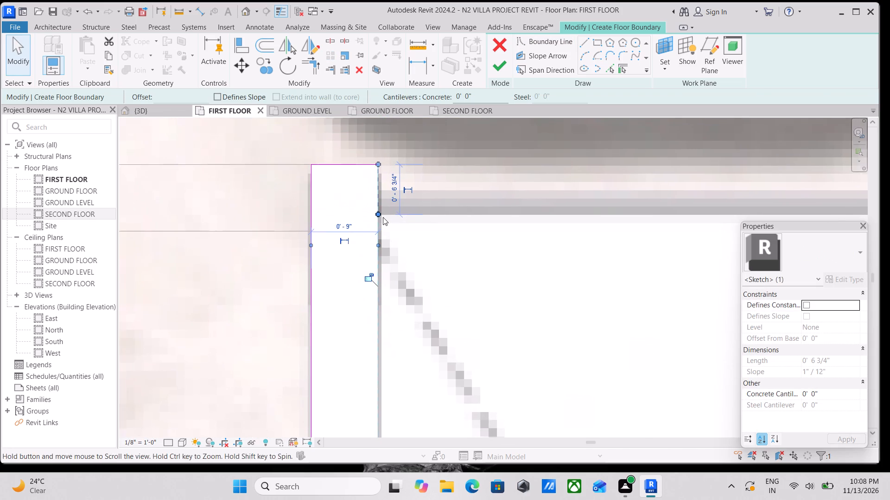
{"action": "middle_click_drag", "start_coordinate": [383, 217], "coordinate": [382, 217]}
{"action": "key", "text": "Escape"}
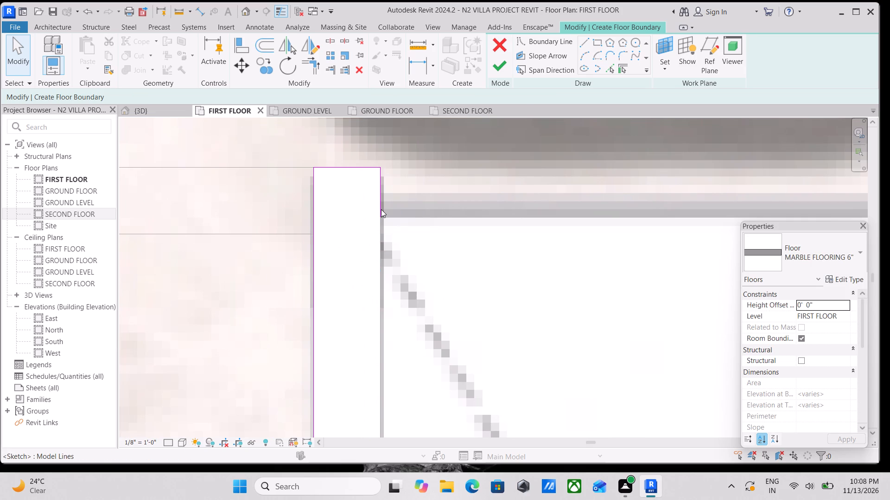
{"action": "left_click", "coordinate": [381, 209]}
{"action": "left_click_drag", "start_coordinate": [379, 213], "coordinate": [380, 202]}
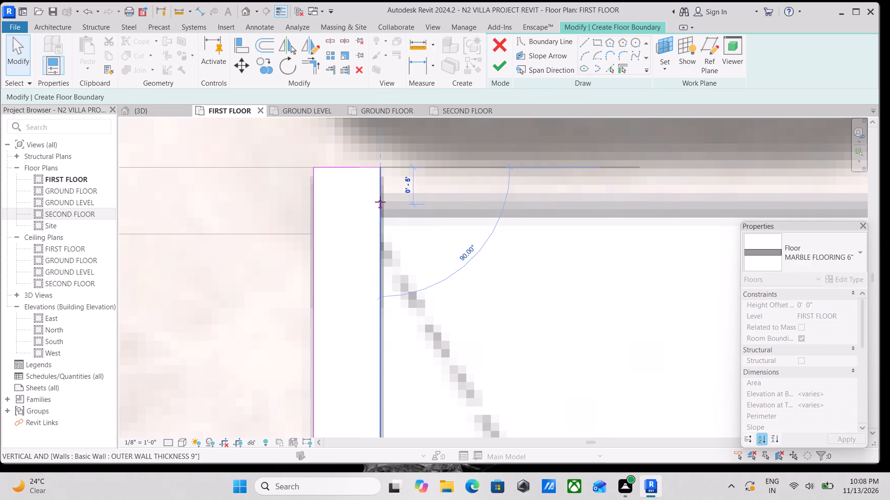
{"action": "left_click_drag", "start_coordinate": [380, 202], "coordinate": [381, 193]}
{"action": "scroll", "coordinate": [389, 202], "scroll_direction": "down", "scroll_amount": 1}
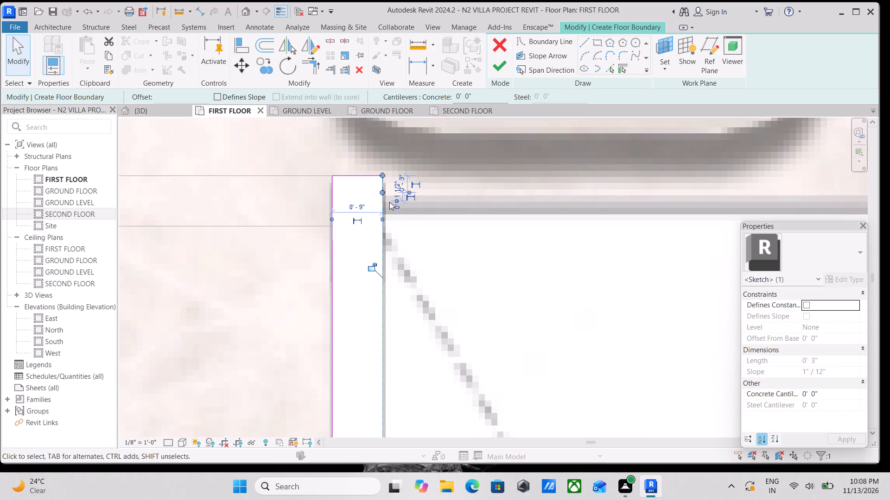
{"action": "scroll", "coordinate": [389, 202], "scroll_direction": "down", "scroll_amount": 1}
{"action": "middle_click_drag", "start_coordinate": [389, 202], "coordinate": [396, 216]}
{"action": "key", "text": "Escape"}
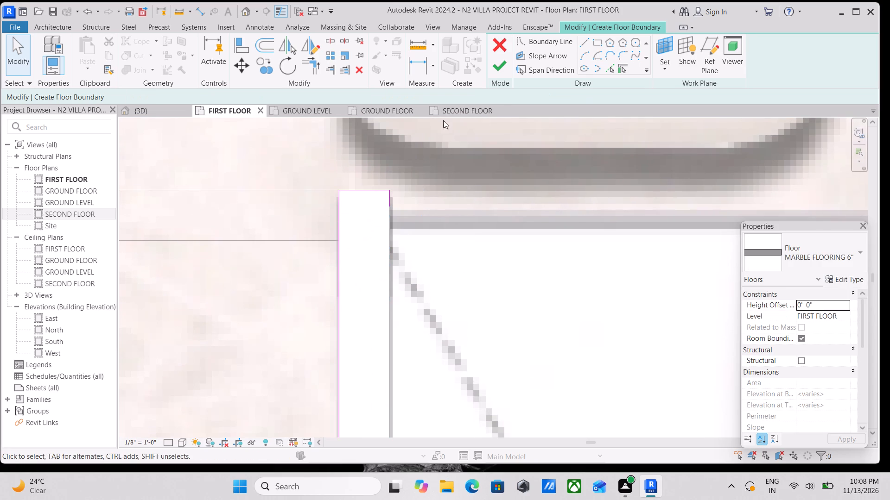
Continue the boundary about 7'-9" across the Foyer's north opening, up to the Bedroom wall corner, and about 5'-8" along that wall to the lift.
{"action": "left_click", "coordinate": [586, 39]}
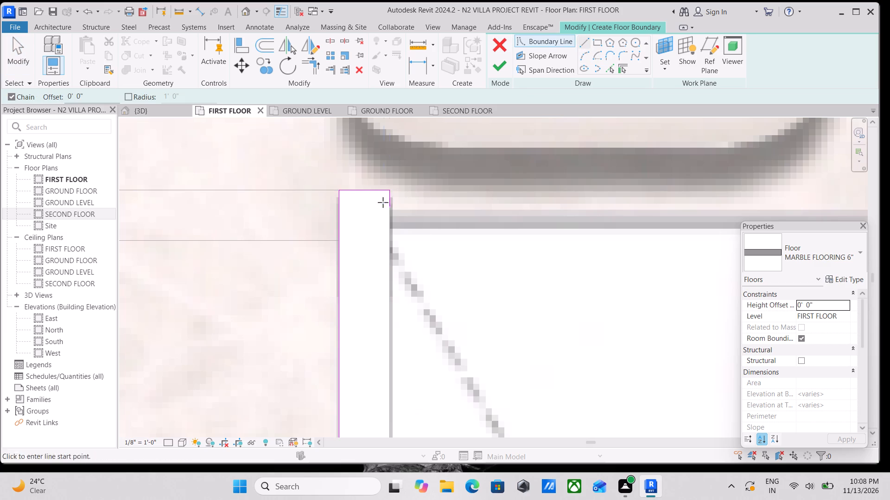
{"action": "left_click", "coordinate": [387, 211]}
{"action": "middle_click_drag", "start_coordinate": [523, 213], "coordinate": [391, 196]}
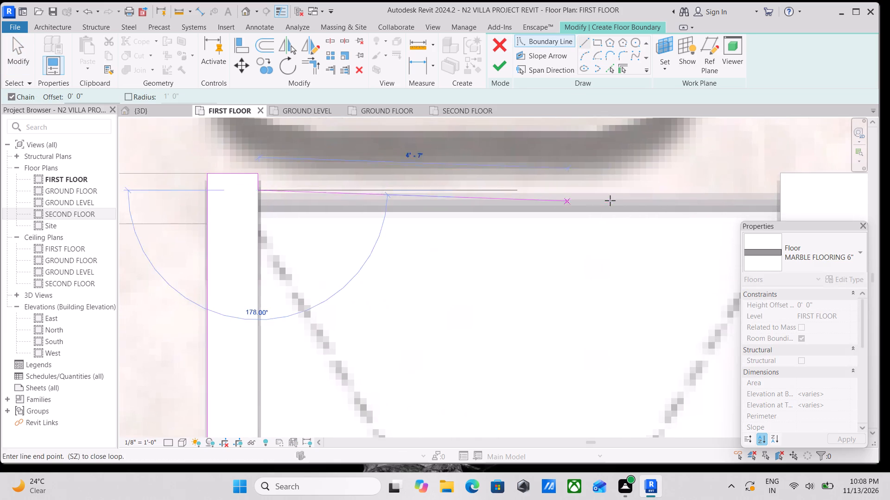
{"action": "scroll", "coordinate": [611, 200], "scroll_direction": "down", "scroll_amount": 1}
{"action": "middle_click_drag", "start_coordinate": [611, 200], "coordinate": [381, 196]}
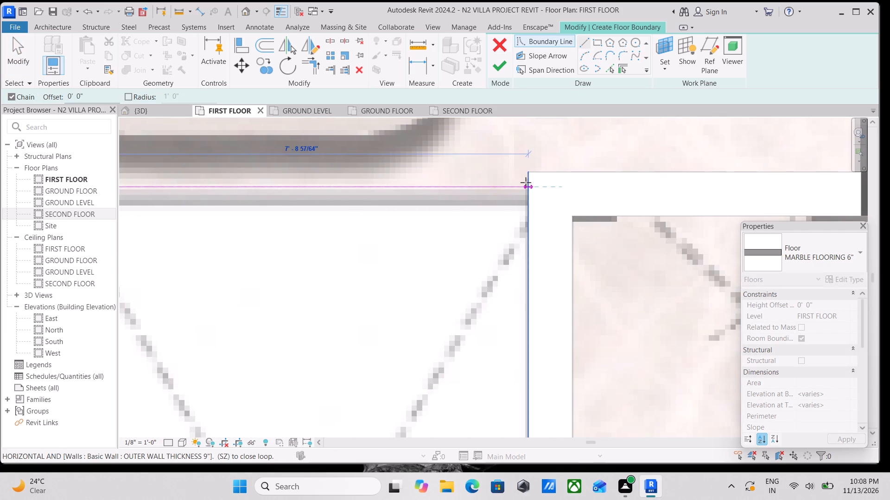
{"action": "left_click", "coordinate": [526, 182]}
{"action": "left_click", "coordinate": [529, 173]}
{"action": "middle_click_drag", "start_coordinate": [630, 178], "coordinate": [630, 178]}
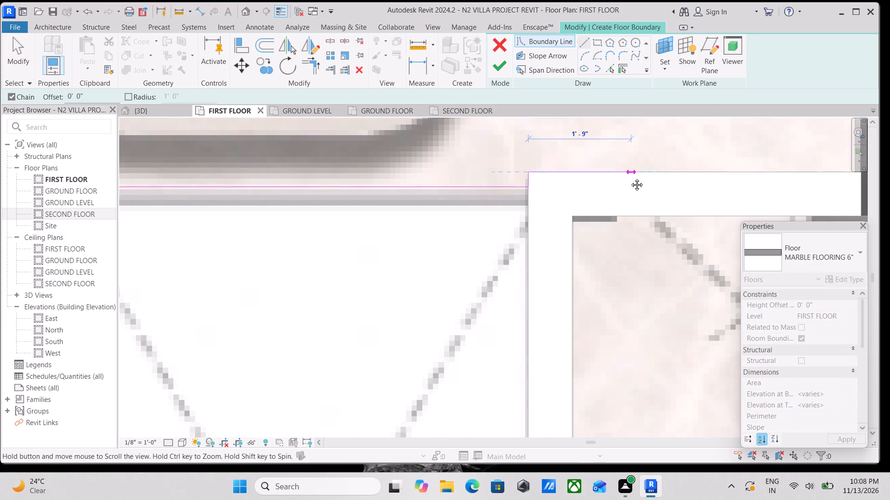
{"action": "middle_click_drag", "start_coordinate": [630, 178], "coordinate": [431, 231]}
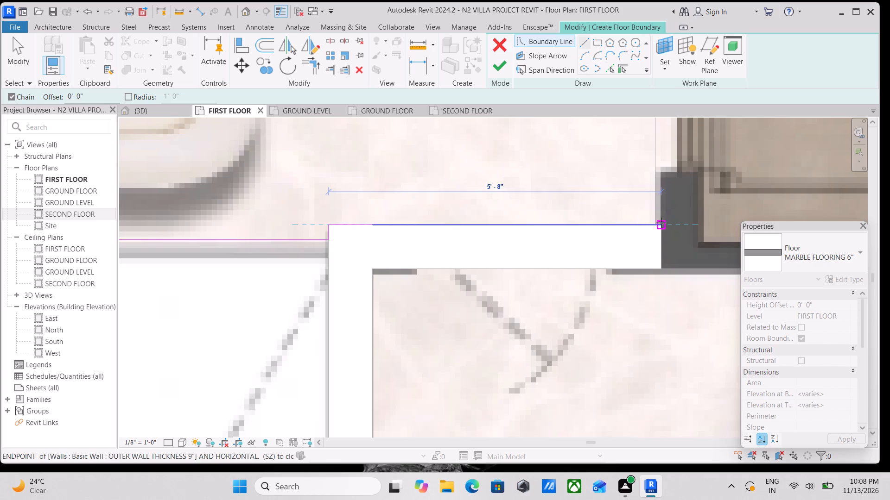
{"action": "left_click", "coordinate": [661, 223]}
Wrap the boundary around the lift: about 5'-5" up its west side, about 6'-2" across its north side, and down its east side.
{"action": "scroll", "coordinate": [647, 166], "scroll_direction": "down", "scroll_amount": 1}
{"action": "middle_click_drag", "start_coordinate": [647, 166], "coordinate": [656, 318]}
{"action": "scroll", "coordinate": [660, 236], "scroll_direction": "down", "scroll_amount": 2}
{"action": "middle_click_drag", "start_coordinate": [660, 236], "coordinate": [667, 272]}
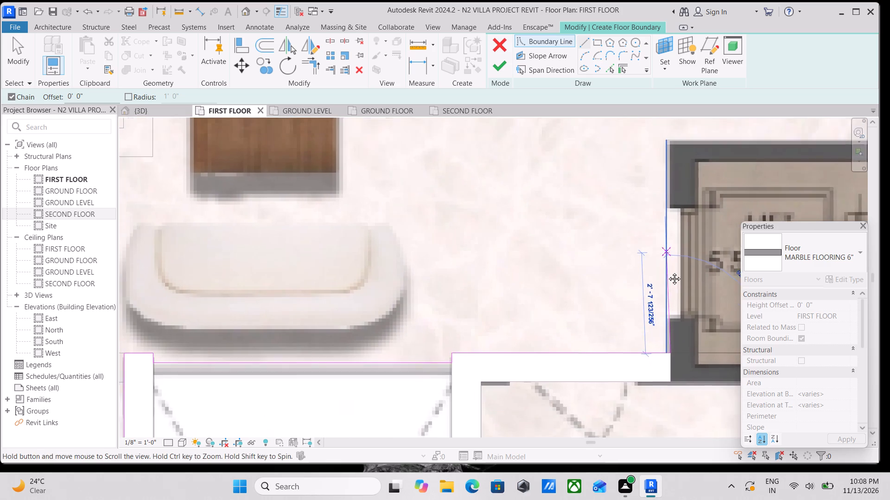
{"action": "middle_click_drag", "start_coordinate": [667, 272], "coordinate": [669, 340]}
{"action": "scroll", "coordinate": [675, 231], "scroll_direction": "up", "scroll_amount": 2}
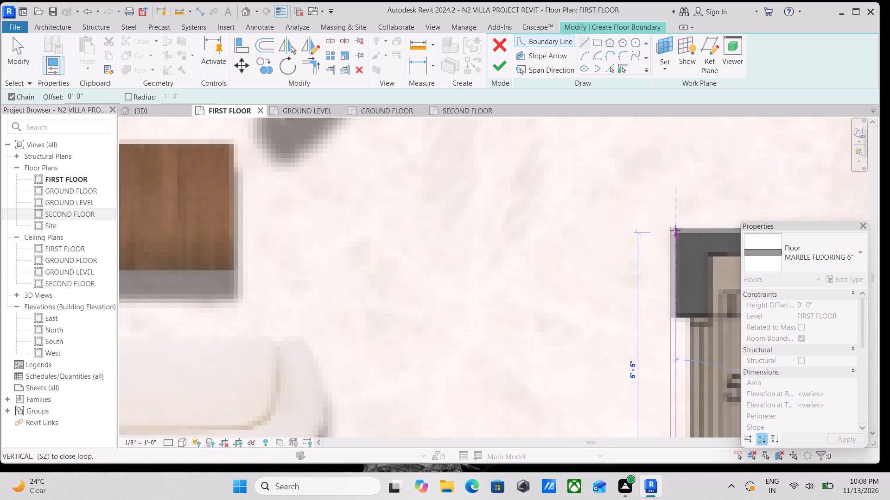
{"action": "left_click", "coordinate": [675, 231]}
{"action": "middle_click_drag", "start_coordinate": [704, 223], "coordinate": [499, 226]}
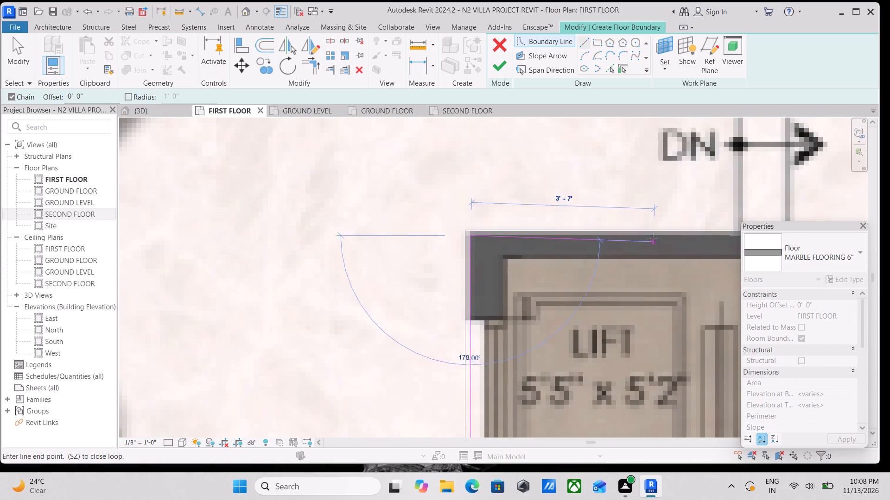
{"action": "middle_click_drag", "start_coordinate": [670, 225], "coordinate": [592, 243]}
{"action": "scroll", "coordinate": [664, 245], "scroll_direction": "down", "scroll_amount": 4}
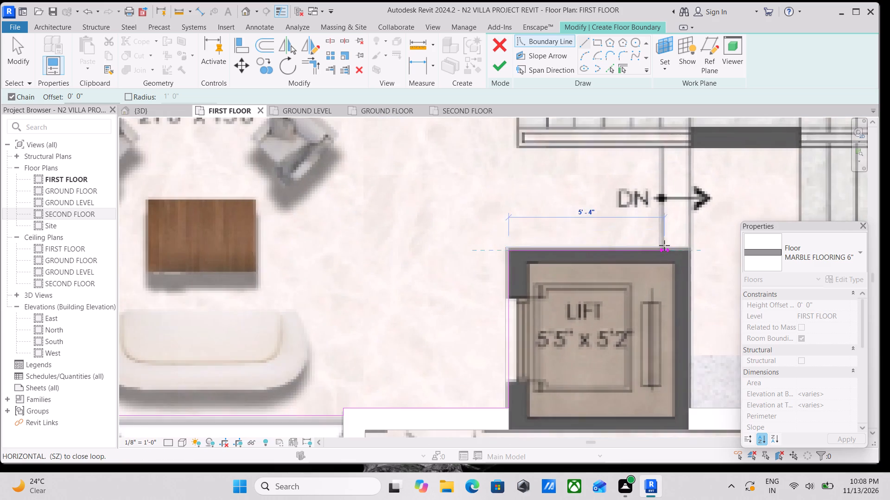
{"action": "scroll", "coordinate": [664, 245], "scroll_direction": "down", "scroll_amount": 9}
{"action": "middle_click_drag", "start_coordinate": [664, 245], "coordinate": [655, 245]}
{"action": "scroll", "coordinate": [655, 245], "scroll_direction": "up", "scroll_amount": 2}
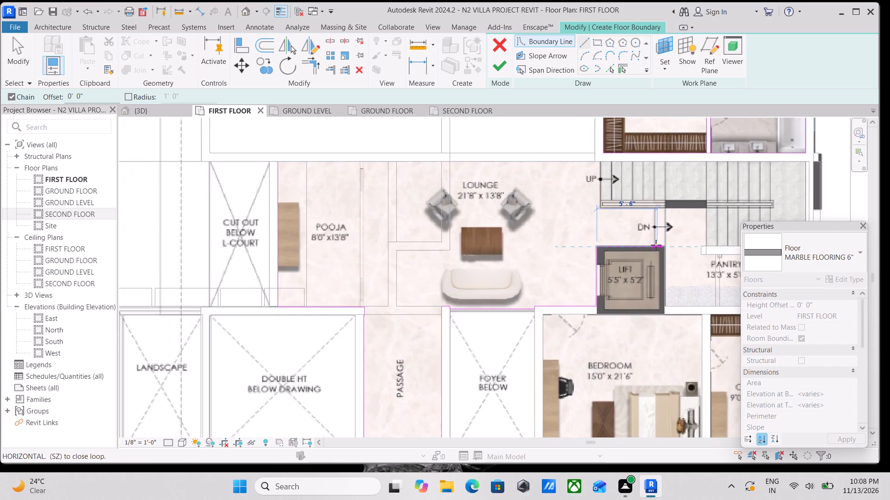
{"action": "scroll", "coordinate": [656, 245], "scroll_direction": "up", "scroll_amount": 11}
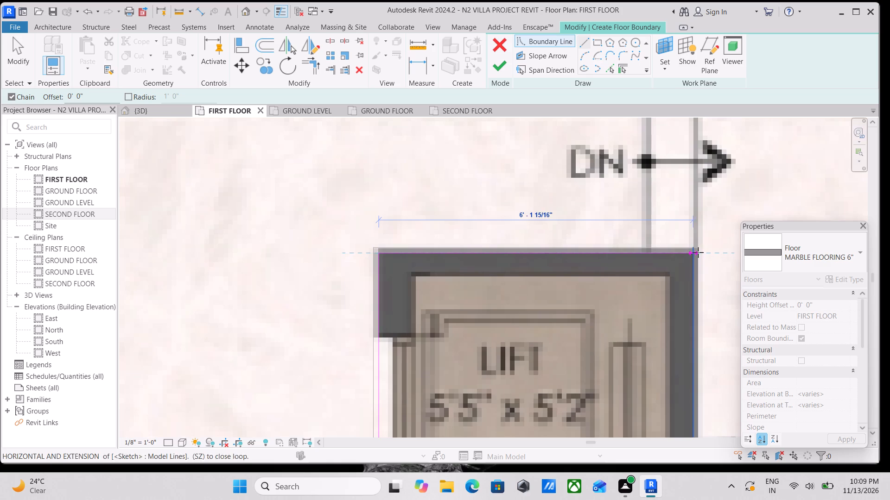
{"action": "left_click", "coordinate": [697, 252]}
{"action": "middle_click_drag", "start_coordinate": [697, 257], "coordinate": [692, 256]}
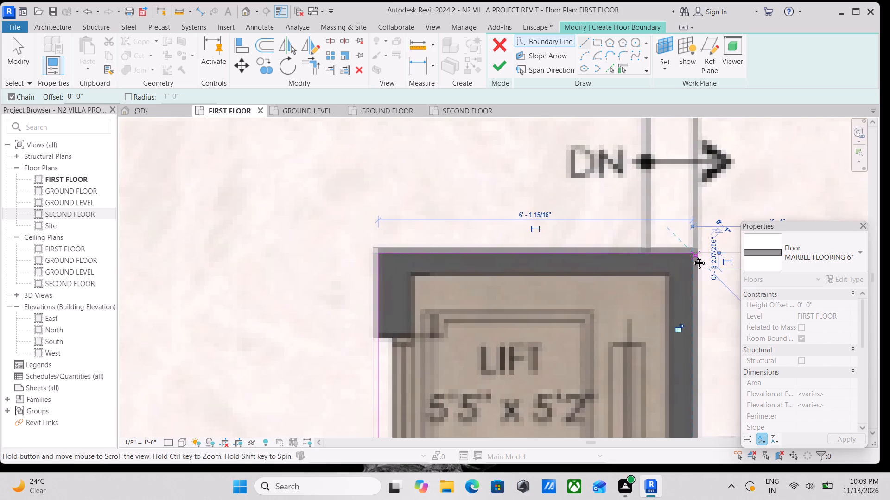
{"action": "middle_click_drag", "start_coordinate": [692, 256], "coordinate": [641, 133]}
{"action": "scroll", "coordinate": [640, 250], "scroll_direction": "down", "scroll_amount": 1}
{"action": "middle_click_drag", "start_coordinate": [640, 250], "coordinate": [611, 137]}
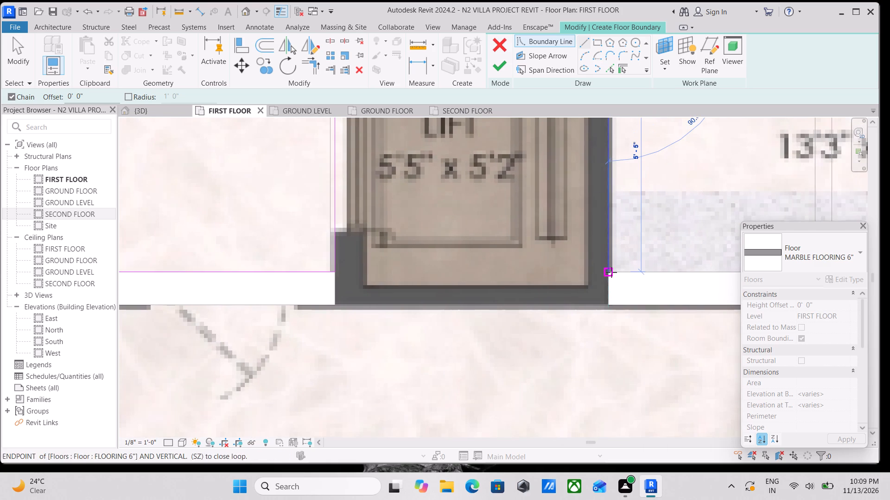
{"action": "left_click", "coordinate": [611, 272]}
Outline the Pantry about 12'-10" along its south wall, 4'-9" up its east wall, 9'-6" back along its north wall, and around that wall's end.
{"action": "middle_click_drag", "start_coordinate": [701, 267], "coordinate": [566, 248]}
{"action": "scroll", "coordinate": [593, 220], "scroll_direction": "down", "scroll_amount": 2}
{"action": "middle_click_drag", "start_coordinate": [591, 220], "coordinate": [363, 223]}
{"action": "scroll", "coordinate": [514, 222], "scroll_direction": "down", "scroll_amount": 3}
{"action": "middle_click_drag", "start_coordinate": [515, 222], "coordinate": [388, 233]}
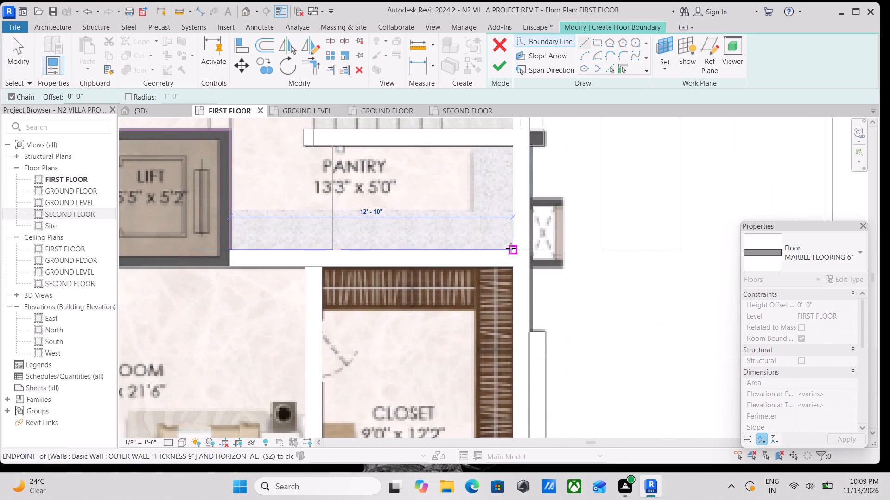
{"action": "left_click", "coordinate": [510, 248]}
{"action": "middle_click_drag", "start_coordinate": [510, 157], "coordinate": [518, 182]}
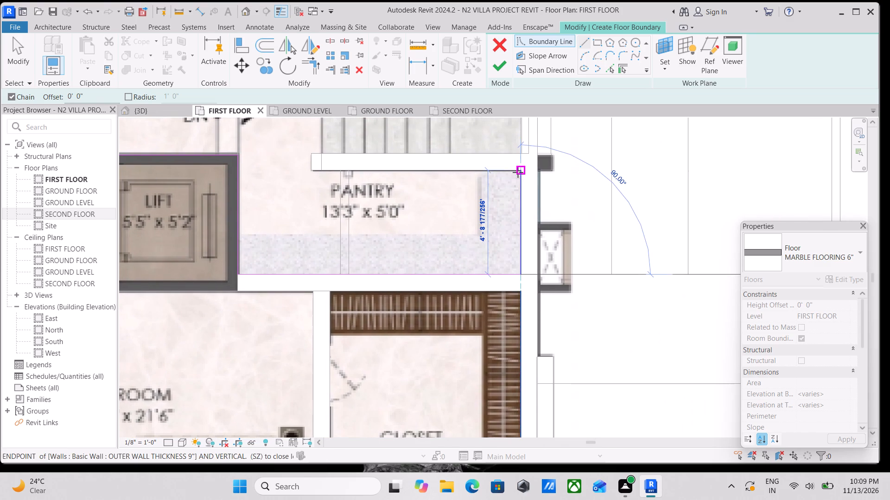
{"action": "left_click", "coordinate": [518, 172]}
{"action": "middle_click_drag", "start_coordinate": [330, 171], "coordinate": [394, 192]}
{"action": "scroll", "coordinate": [362, 184], "scroll_direction": "up", "scroll_amount": 2}
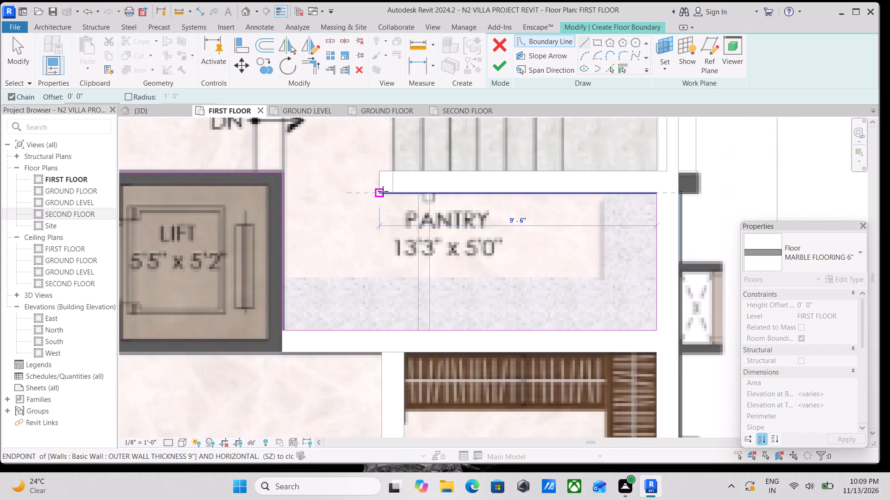
{"action": "left_click", "coordinate": [383, 191]}
{"action": "left_click", "coordinate": [380, 170]}
Close the boundary along the stair side of the Pantry wall, about 7'-9" up the stairs' east wall, and across to the Pooja's northwest corner.
{"action": "middle_click_drag", "start_coordinate": [448, 172], "coordinate": [388, 202]}
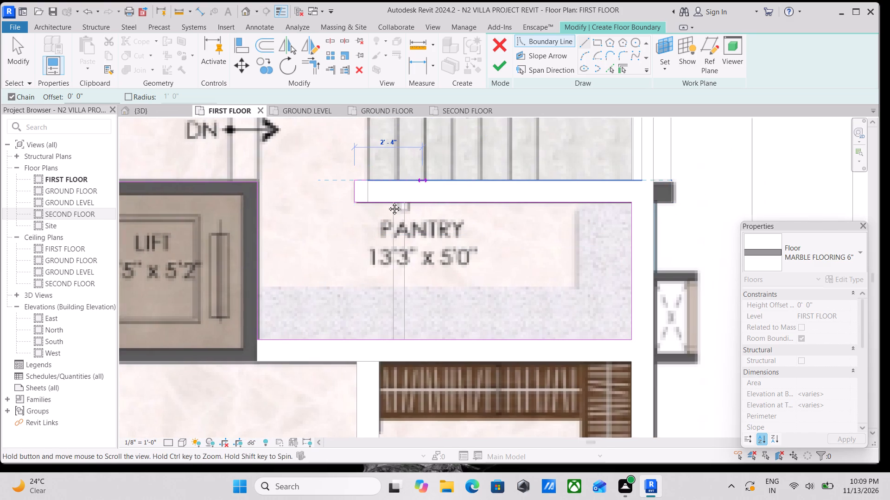
{"action": "middle_click_drag", "start_coordinate": [388, 202], "coordinate": [334, 231]}
{"action": "left_click", "coordinate": [546, 228]}
{"action": "middle_click_drag", "start_coordinate": [543, 205], "coordinate": [549, 350]}
{"action": "middle_click_drag", "start_coordinate": [543, 260], "coordinate": [562, 343]}
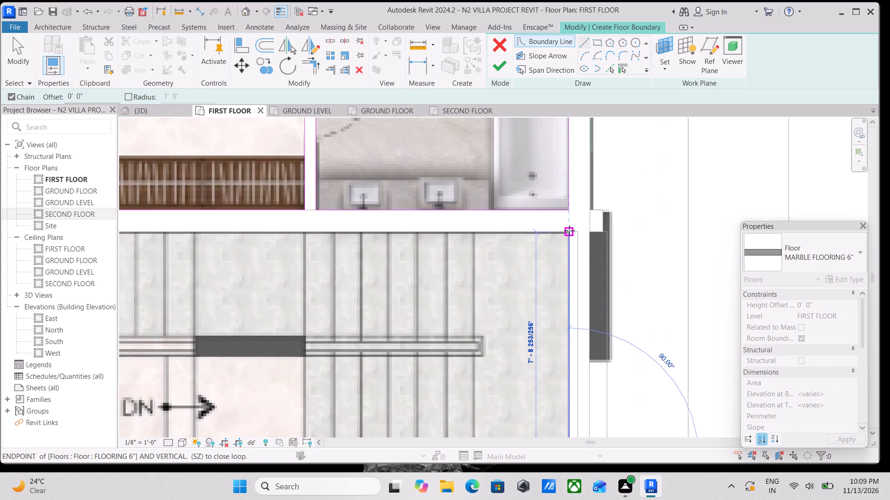
{"action": "left_click", "coordinate": [569, 230]}
{"action": "middle_click_drag", "start_coordinate": [390, 242], "coordinate": [614, 261]}
{"action": "middle_click_drag", "start_coordinate": [463, 250], "coordinate": [642, 250]}
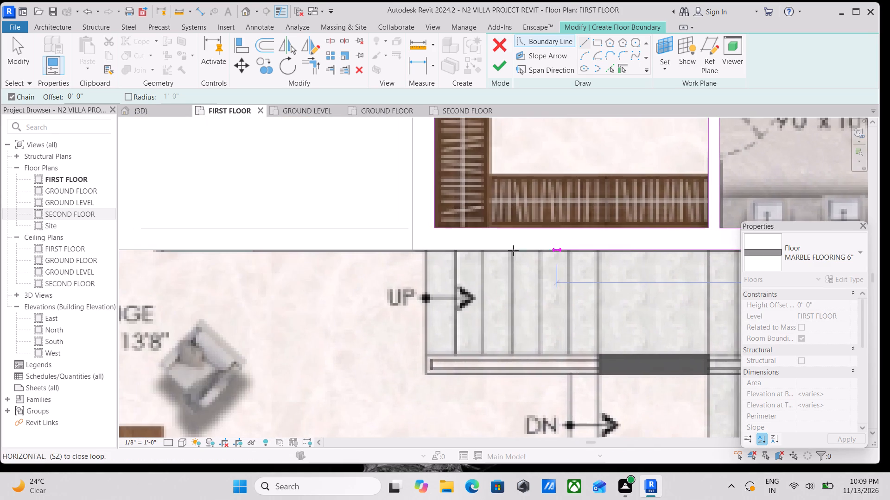
{"action": "scroll", "coordinate": [499, 250], "scroll_direction": "down", "scroll_amount": 6}
{"action": "middle_click_drag", "start_coordinate": [499, 250], "coordinate": [630, 251]}
{"action": "scroll", "coordinate": [382, 244], "scroll_direction": "down", "scroll_amount": 2}
{"action": "middle_click_drag", "start_coordinate": [382, 244], "coordinate": [481, 248]}
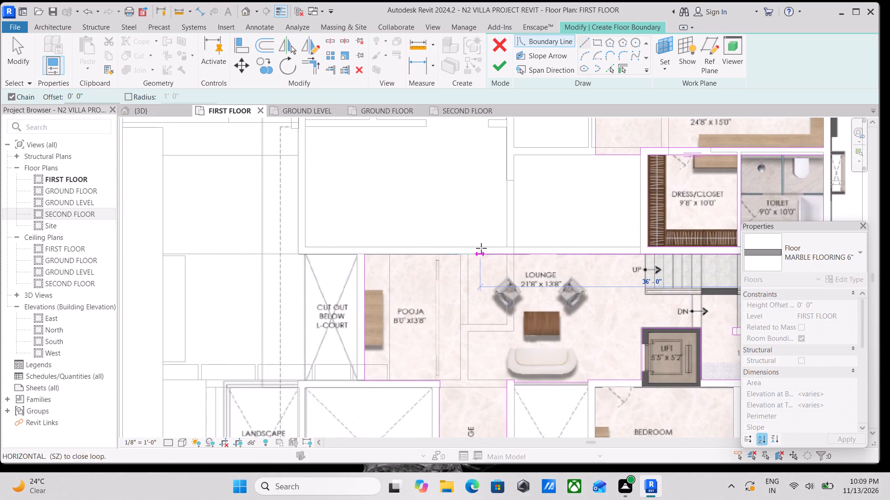
{"action": "left_click", "coordinate": [364, 255]}
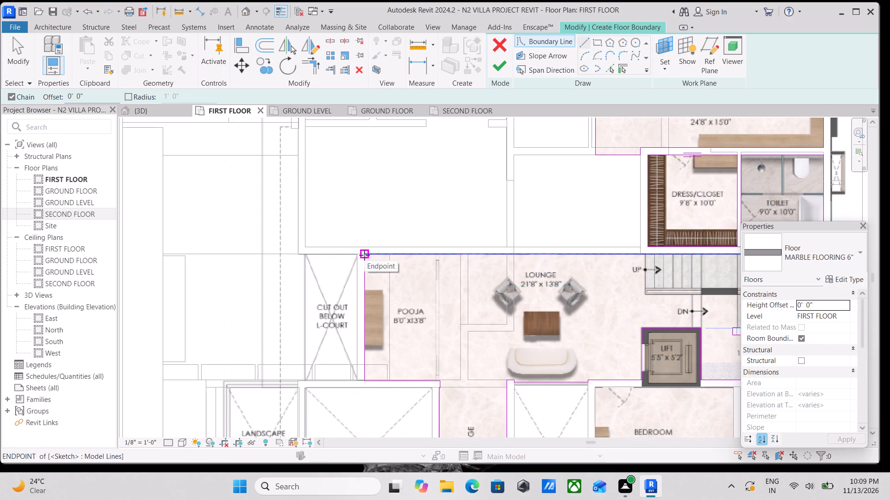
{"action": "key", "text": "Escape"}
Sketch a rectangular floor boundary, about 21' north-south, along the inner wall faces of the south Bedroom, from its southwest to northeast corner.
{"action": "scroll", "coordinate": [560, 261], "scroll_direction": "down", "scroll_amount": 4}
{"action": "middle_click_drag", "start_coordinate": [566, 265], "coordinate": [534, 188]}
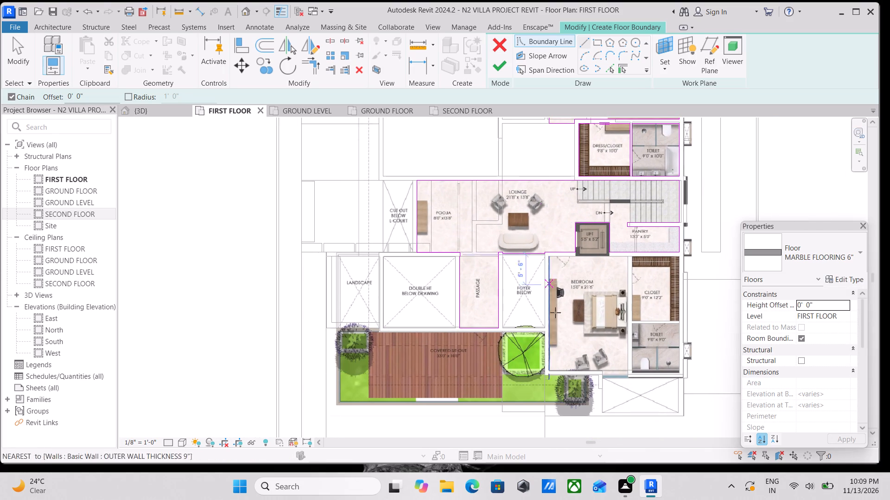
{"action": "middle_click_drag", "start_coordinate": [553, 325], "coordinate": [555, 234]}
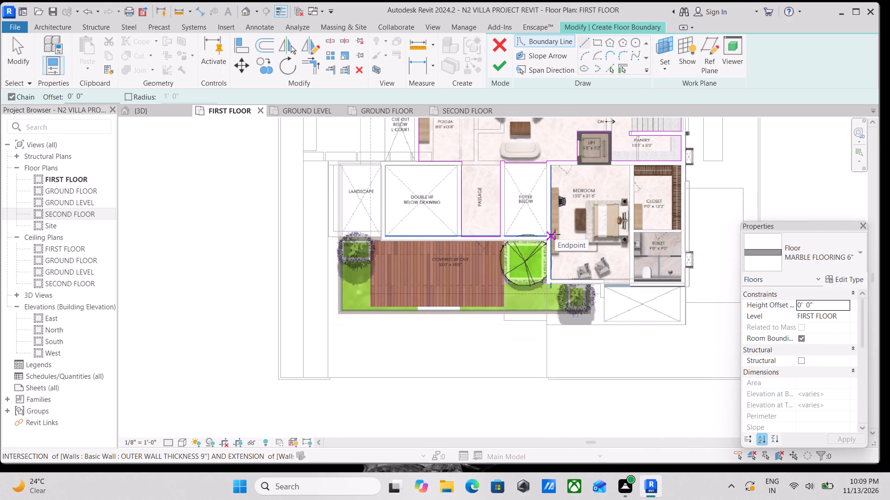
{"action": "left_click", "coordinate": [597, 37]}
{"action": "scroll", "coordinate": [556, 281], "scroll_direction": "up", "scroll_amount": 8}
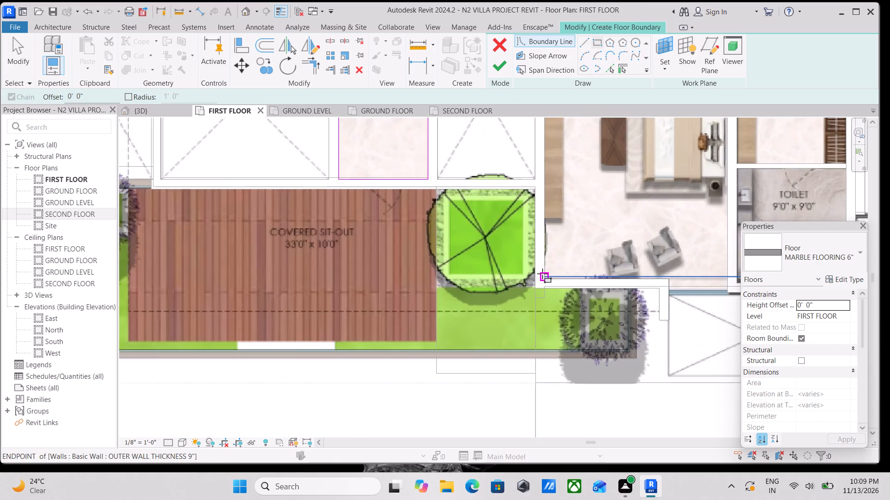
{"action": "scroll", "coordinate": [542, 274], "scroll_direction": "up", "scroll_amount": 5}
{"action": "left_click", "coordinate": [551, 271]}
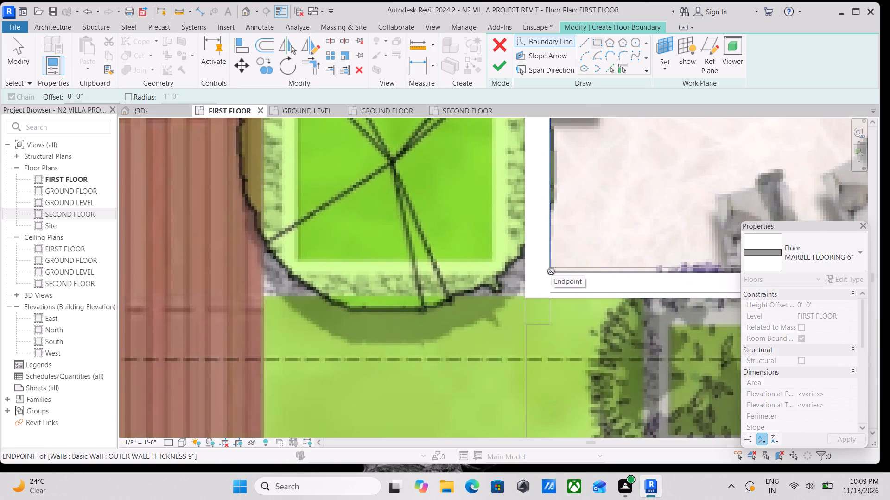
{"action": "scroll", "coordinate": [611, 155], "scroll_direction": "down", "scroll_amount": 1}
{"action": "middle_click_drag", "start_coordinate": [611, 155], "coordinate": [540, 201]}
{"action": "scroll", "coordinate": [554, 181], "scroll_direction": "down", "scroll_amount": 3}
{"action": "middle_click_drag", "start_coordinate": [554, 181], "coordinate": [541, 286]}
{"action": "scroll", "coordinate": [575, 211], "scroll_direction": "down", "scroll_amount": 1}
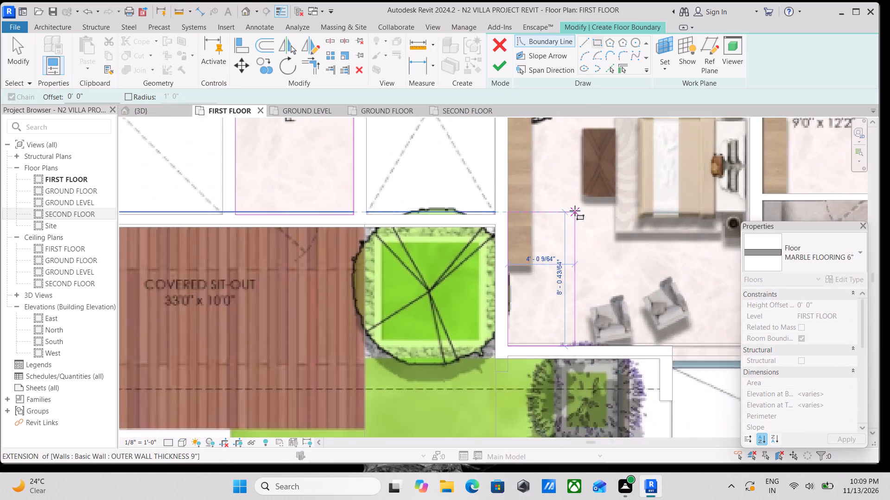
{"action": "scroll", "coordinate": [575, 211], "scroll_direction": "down", "scroll_amount": 1}
{"action": "middle_click_drag", "start_coordinate": [574, 230], "coordinate": [562, 322]}
{"action": "scroll", "coordinate": [586, 231], "scroll_direction": "down", "scroll_amount": 2}
{"action": "middle_click_drag", "start_coordinate": [586, 231], "coordinate": [584, 356]}
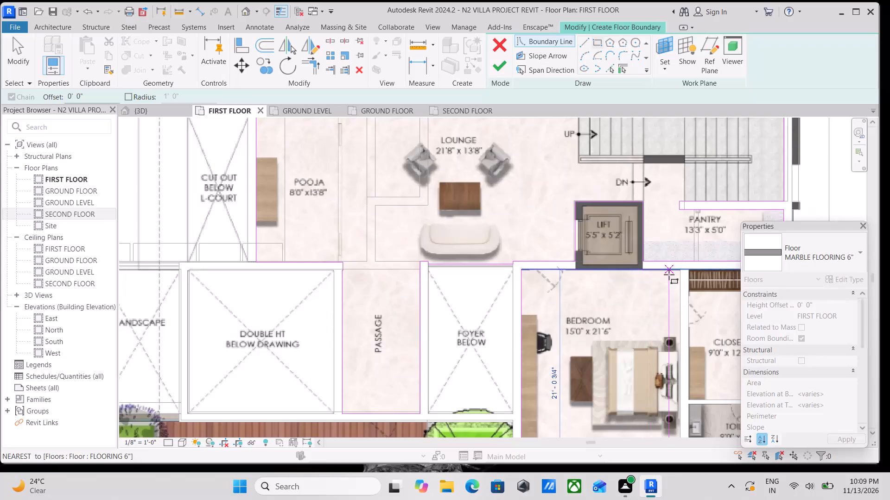
{"action": "left_click", "coordinate": [680, 274]}
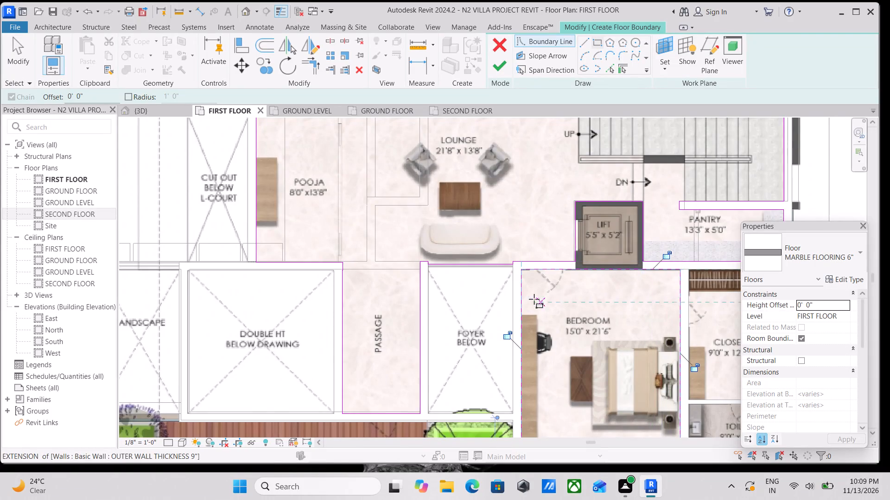
Sketch a rectangular floor boundary about 8'-8" by 11'-11" along the inner wall faces of the Closet beside the south Bedroom.
{"action": "scroll", "coordinate": [534, 299], "scroll_direction": "down", "scroll_amount": 2}
{"action": "middle_click_drag", "start_coordinate": [534, 299], "coordinate": [459, 253]}
{"action": "scroll", "coordinate": [611, 334], "scroll_direction": "up", "scroll_amount": 3}
{"action": "scroll", "coordinate": [652, 339], "scroll_direction": "up", "scroll_amount": 6}
{"action": "left_click", "coordinate": [677, 315]}
{"action": "middle_click_drag", "start_coordinate": [641, 265], "coordinate": [706, 387]}
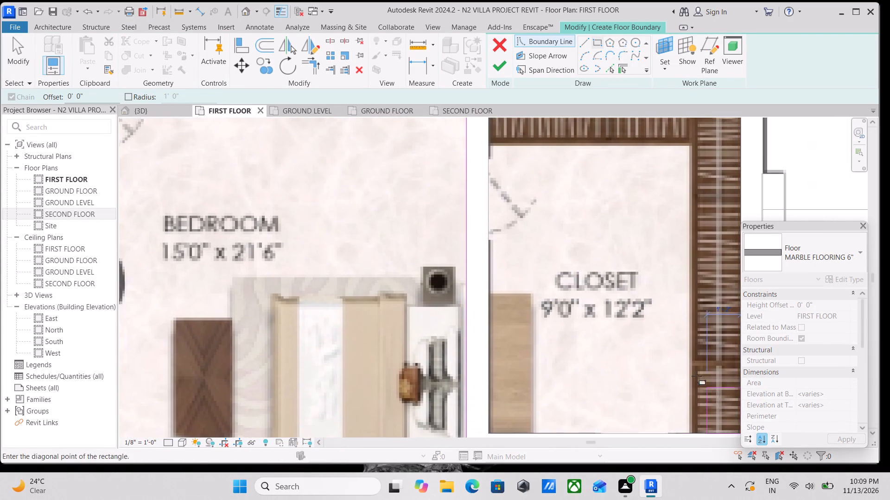
{"action": "scroll", "coordinate": [568, 246], "scroll_direction": "down", "scroll_amount": 1}
{"action": "middle_click_drag", "start_coordinate": [568, 246], "coordinate": [587, 291]}
{"action": "scroll", "coordinate": [587, 291], "scroll_direction": "up", "scroll_amount": 1}
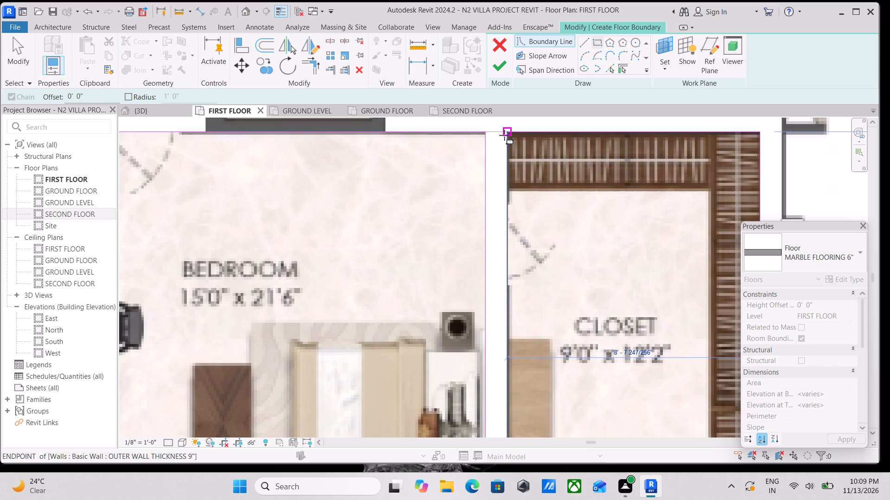
{"action": "left_click", "coordinate": [506, 132]}
Sketch a rectangular floor boundary about 8'-8" wide along the inner wall faces of the Toilet south of the Closet.
{"action": "scroll", "coordinate": [542, 246], "scroll_direction": "down", "scroll_amount": 6}
{"action": "scroll", "coordinate": [577, 305], "scroll_direction": "down", "scroll_amount": 3}
{"action": "middle_click_drag", "start_coordinate": [574, 300], "coordinate": [534, 214]}
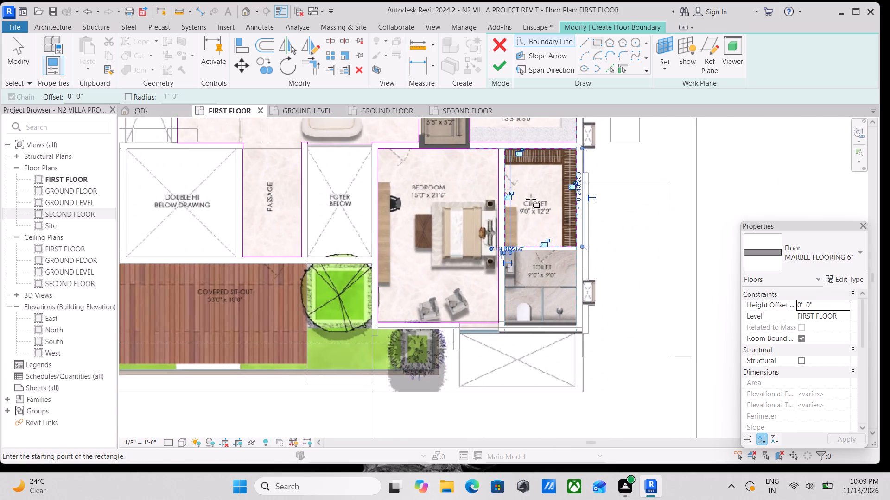
{"action": "scroll", "coordinate": [585, 336], "scroll_direction": "up", "scroll_amount": 10}
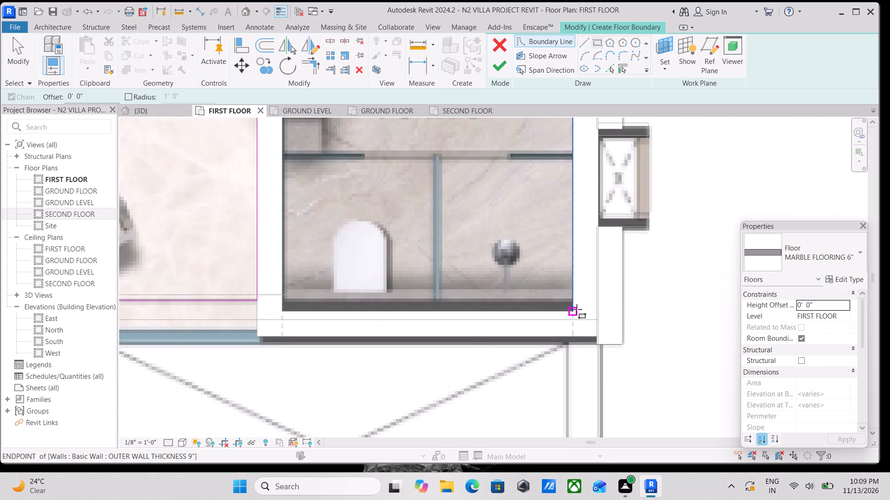
{"action": "left_click", "coordinate": [576, 309]}
{"action": "middle_click_drag", "start_coordinate": [438, 177], "coordinate": [544, 310]}
{"action": "scroll", "coordinate": [468, 206], "scroll_direction": "down", "scroll_amount": 2}
{"action": "middle_click_drag", "start_coordinate": [466, 207], "coordinate": [483, 252]}
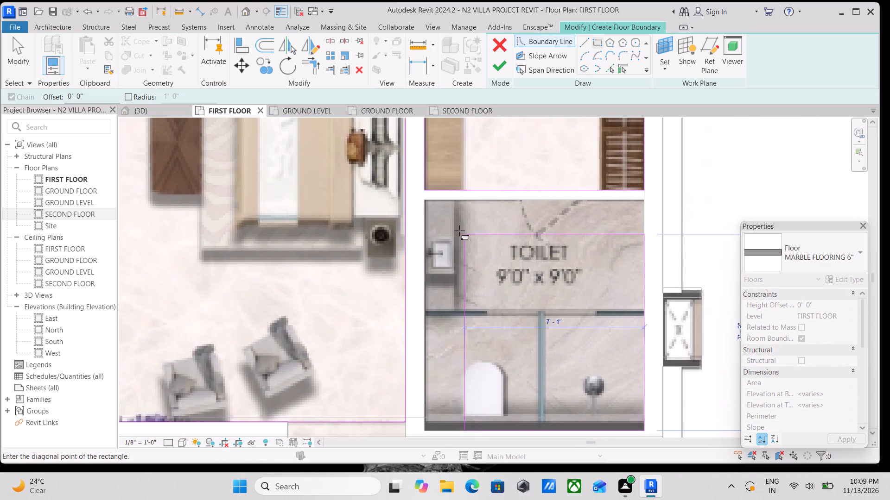
{"action": "left_click", "coordinate": [427, 197]}
Finish the First Floor MARBLE FLOORING 6" sketch without attaching the walls to the floor, and deselect the floor.
{"action": "scroll", "coordinate": [464, 239], "scroll_direction": "down", "scroll_amount": 4}
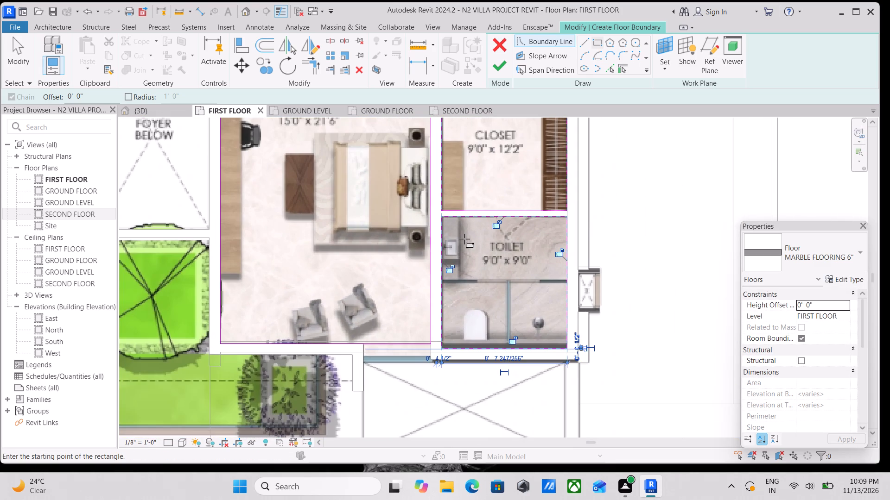
{"action": "scroll", "coordinate": [464, 239], "scroll_direction": "down", "scroll_amount": 3}
{"action": "middle_click_drag", "start_coordinate": [484, 257], "coordinate": [577, 354]}
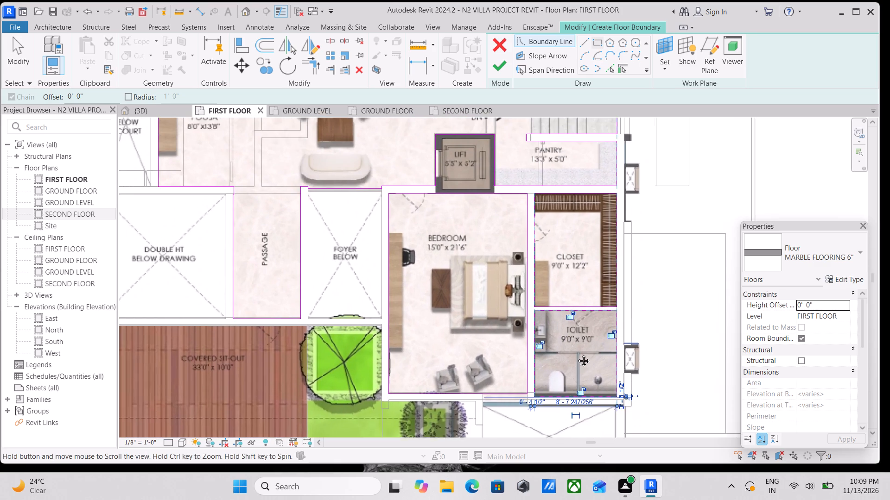
{"action": "middle_click_drag", "start_coordinate": [577, 354], "coordinate": [576, 352]}
{"action": "scroll", "coordinate": [467, 232], "scroll_direction": "down", "scroll_amount": 2}
{"action": "middle_click_drag", "start_coordinate": [467, 234], "coordinate": [528, 323]}
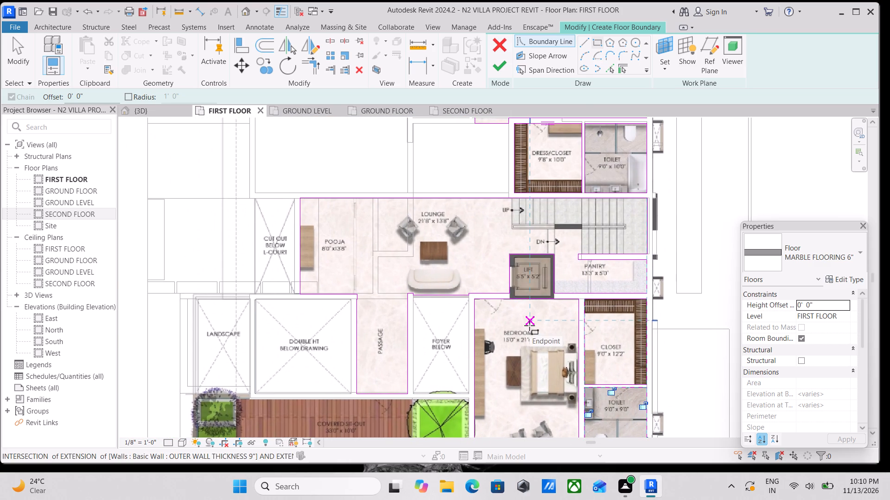
{"action": "scroll", "coordinate": [451, 158], "scroll_direction": "down", "scroll_amount": 2}
{"action": "middle_click_drag", "start_coordinate": [457, 161], "coordinate": [518, 282]}
{"action": "middle_click_drag", "start_coordinate": [524, 296], "coordinate": [528, 306]}
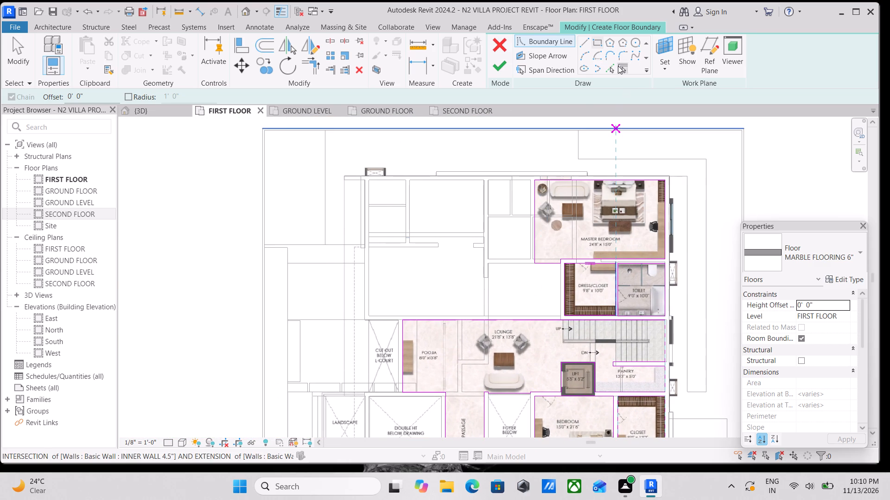
{"action": "left_click", "coordinate": [502, 60]}
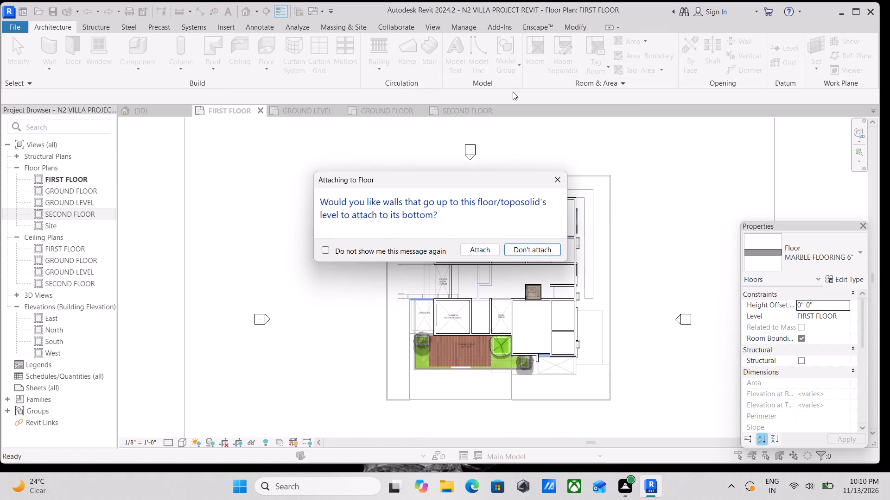
{"action": "left_click", "coordinate": [558, 178]}
{"action": "scroll", "coordinate": [545, 292], "scroll_direction": "up", "scroll_amount": 2}
{"action": "scroll", "coordinate": [545, 292], "scroll_direction": "down", "scroll_amount": 2}
{"action": "middle_click_drag", "start_coordinate": [545, 292], "coordinate": [534, 271]}
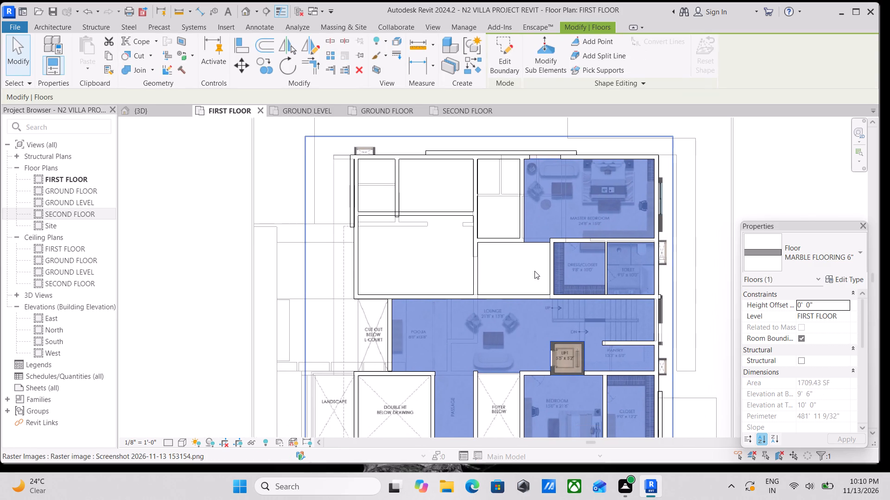
{"action": "key", "text": "Escape"}
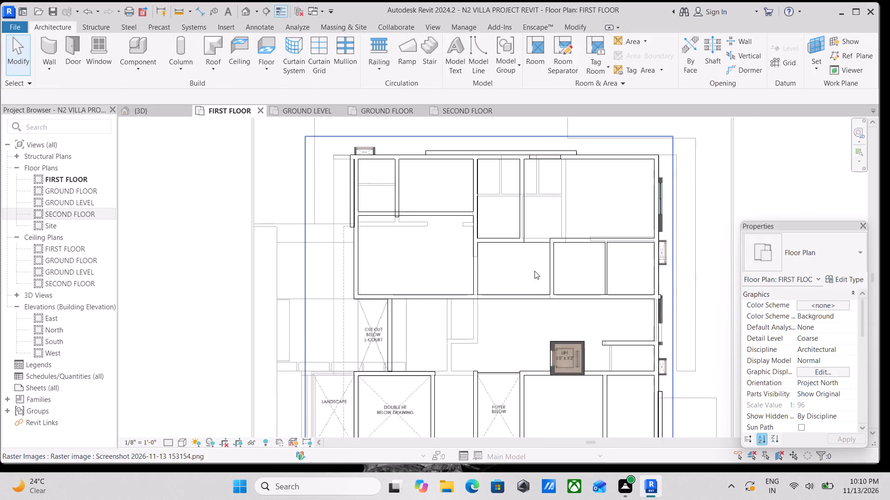
Examine the First Floor walls from the covered sit-out at the south to the shafts and projections along the north and east sides.
{"action": "scroll", "coordinate": [534, 277], "scroll_direction": "down", "scroll_amount": 2}
{"action": "middle_click_drag", "start_coordinate": [534, 294], "coordinate": [541, 183]}
{"action": "scroll", "coordinate": [502, 321], "scroll_direction": "up", "scroll_amount": 3}
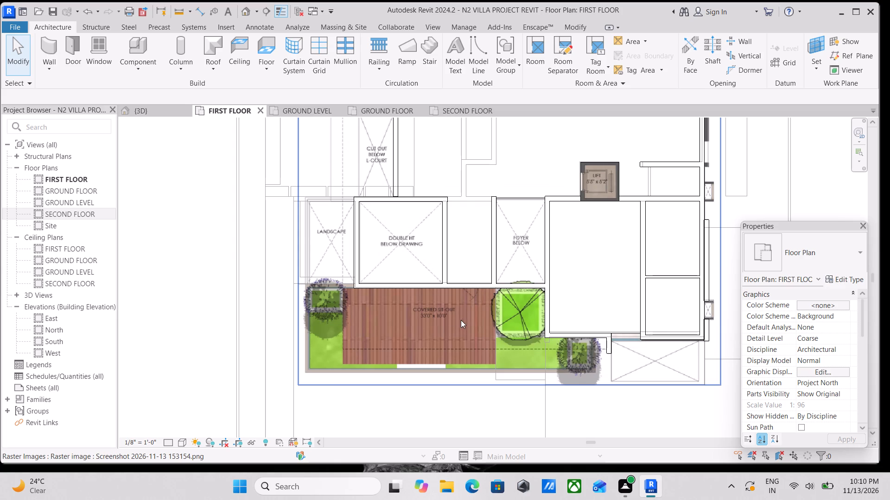
{"action": "scroll", "coordinate": [496, 253], "scroll_direction": "down", "scroll_amount": 2}
{"action": "middle_click_drag", "start_coordinate": [496, 253], "coordinate": [496, 278]}
{"action": "middle_click", "coordinate": [496, 286]}
{"action": "scroll", "coordinate": [496, 290], "scroll_direction": "up", "scroll_amount": 1}
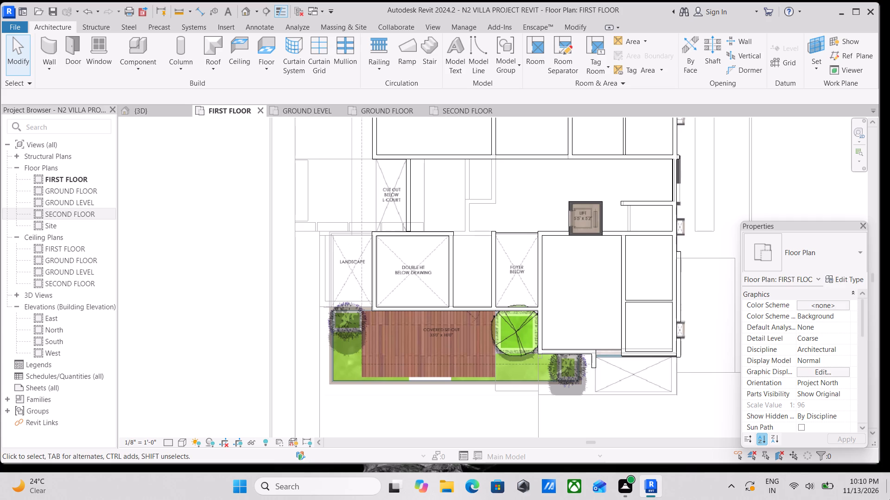
{"action": "scroll", "coordinate": [761, 399], "scroll_direction": "up", "scroll_amount": 2}
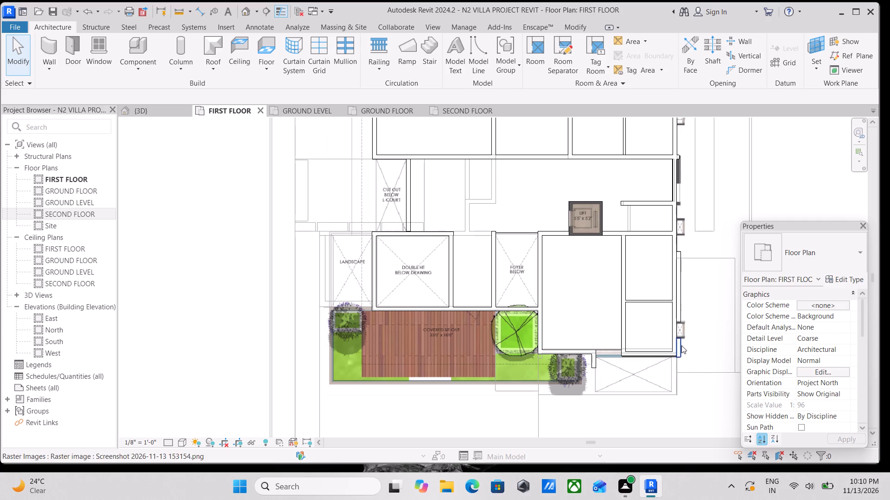
{"action": "middle_click_drag", "start_coordinate": [682, 345], "coordinate": [677, 428]}
{"action": "middle_click_drag", "start_coordinate": [673, 435], "coordinate": [667, 442]}
{"action": "middle_click_drag", "start_coordinate": [619, 289], "coordinate": [610, 394]}
{"action": "scroll", "coordinate": [665, 259], "scroll_direction": "up", "scroll_amount": 3}
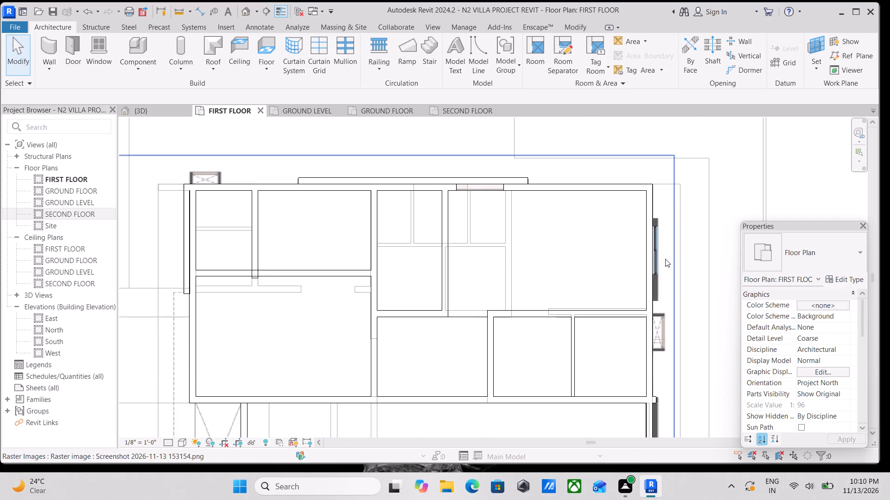
{"action": "middle_click_drag", "start_coordinate": [295, 284], "coordinate": [468, 364]}
{"action": "scroll", "coordinate": [317, 296], "scroll_direction": "up", "scroll_amount": 1}
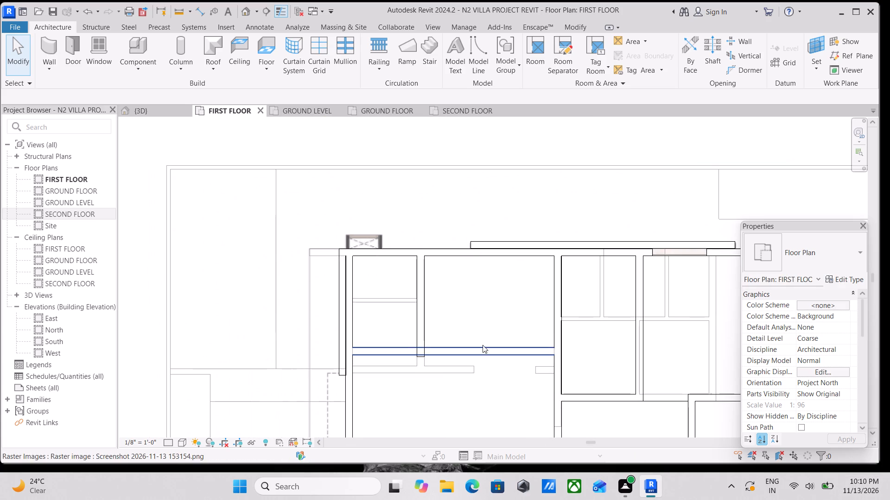
{"action": "scroll", "coordinate": [359, 240], "scroll_direction": "up", "scroll_amount": 2}
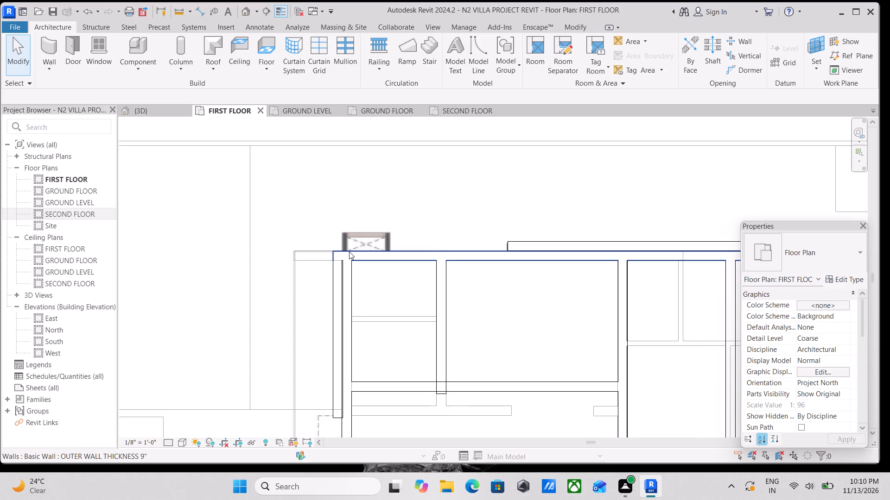
{"action": "middle_click_drag", "start_coordinate": [349, 251], "coordinate": [371, 306]}
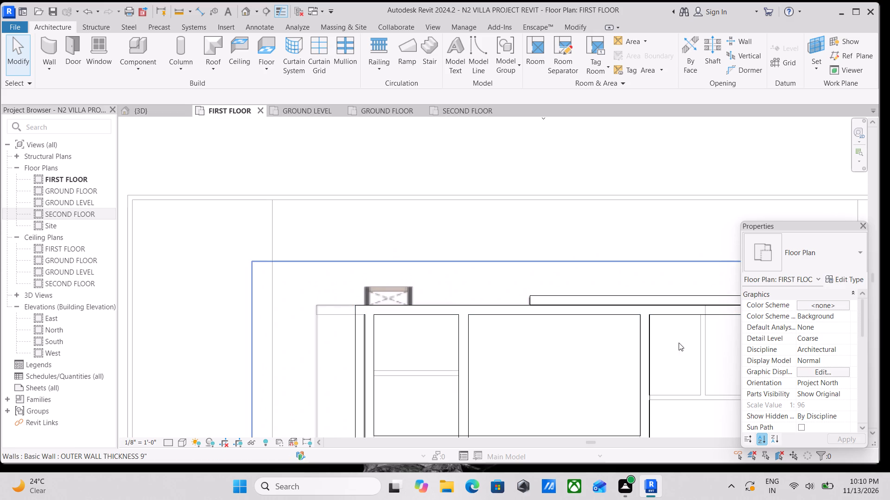
{"action": "scroll", "coordinate": [609, 327], "scroll_direction": "down", "scroll_amount": 1}
{"action": "middle_click_drag", "start_coordinate": [600, 305], "coordinate": [466, 268]}
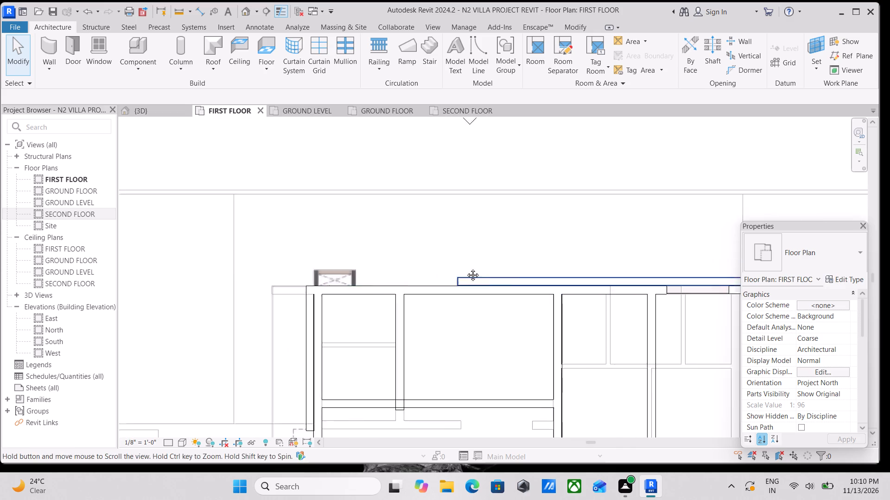
{"action": "middle_click_drag", "start_coordinate": [466, 268], "coordinate": [394, 248]}
{"action": "middle_click_drag", "start_coordinate": [749, 277], "coordinate": [592, 259]}
{"action": "scroll", "coordinate": [653, 290], "scroll_direction": "down", "scroll_amount": 2}
{"action": "middle_click_drag", "start_coordinate": [653, 291], "coordinate": [555, 295]}
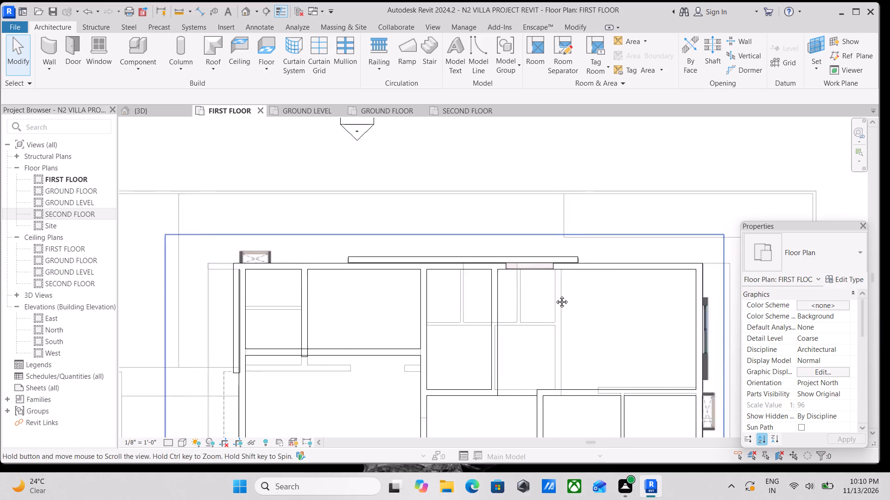
{"action": "middle_click_drag", "start_coordinate": [555, 295], "coordinate": [497, 295]}
{"action": "scroll", "coordinate": [637, 333], "scroll_direction": "up", "scroll_amount": 1}
{"action": "scroll", "coordinate": [529, 320], "scroll_direction": "up", "scroll_amount": 1}
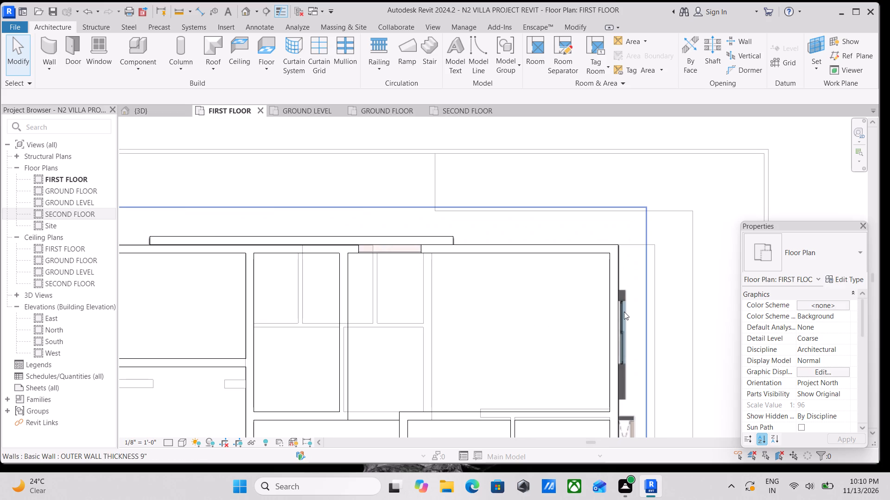
{"action": "scroll", "coordinate": [624, 312], "scroll_direction": "up", "scroll_amount": 3}
{"action": "scroll", "coordinate": [624, 312], "scroll_direction": "down", "scroll_amount": 4}
{"action": "scroll", "coordinate": [522, 317], "scroll_direction": "down", "scroll_amount": 1}
{"action": "middle_click_drag", "start_coordinate": [528, 319], "coordinate": [889, 438]}
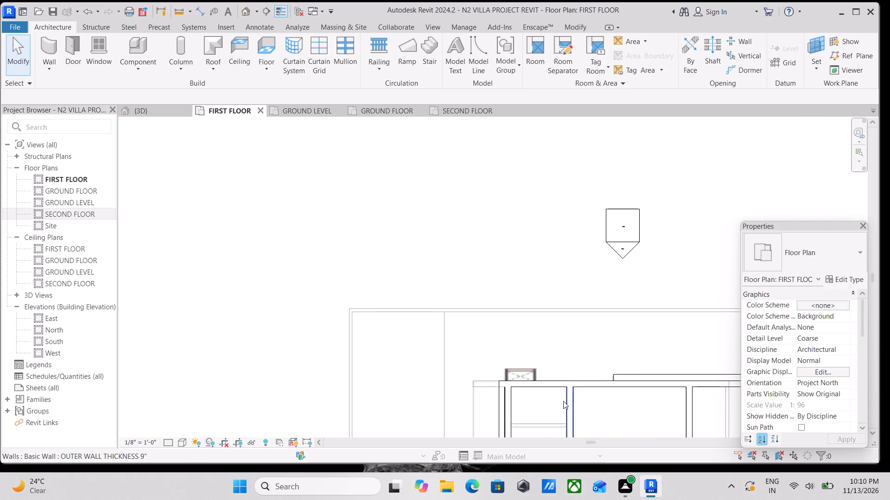
{"action": "scroll", "coordinate": [555, 409], "scroll_direction": "up", "scroll_amount": 4}
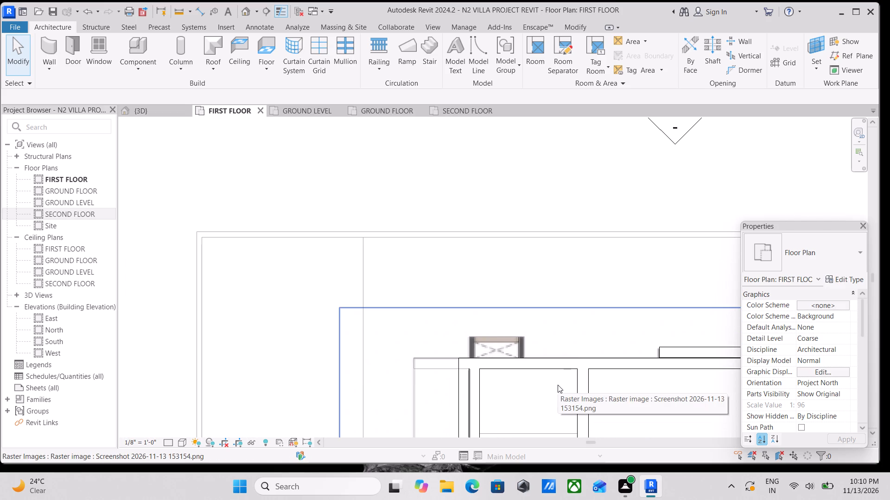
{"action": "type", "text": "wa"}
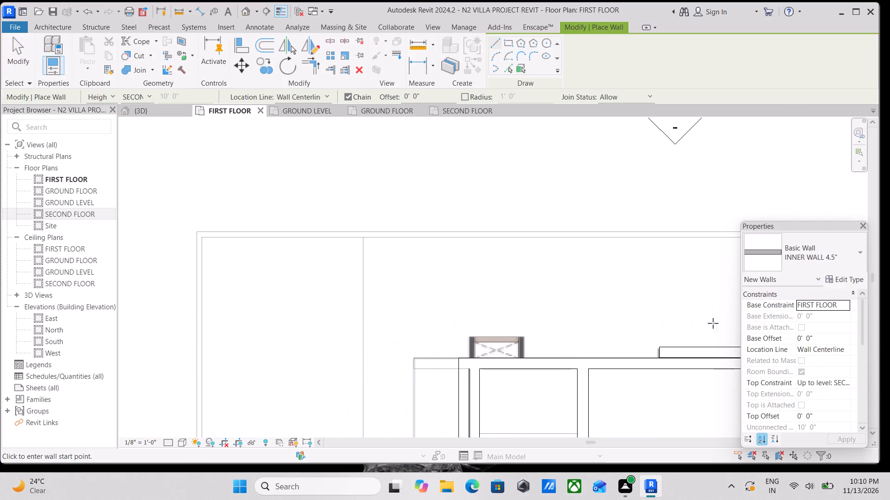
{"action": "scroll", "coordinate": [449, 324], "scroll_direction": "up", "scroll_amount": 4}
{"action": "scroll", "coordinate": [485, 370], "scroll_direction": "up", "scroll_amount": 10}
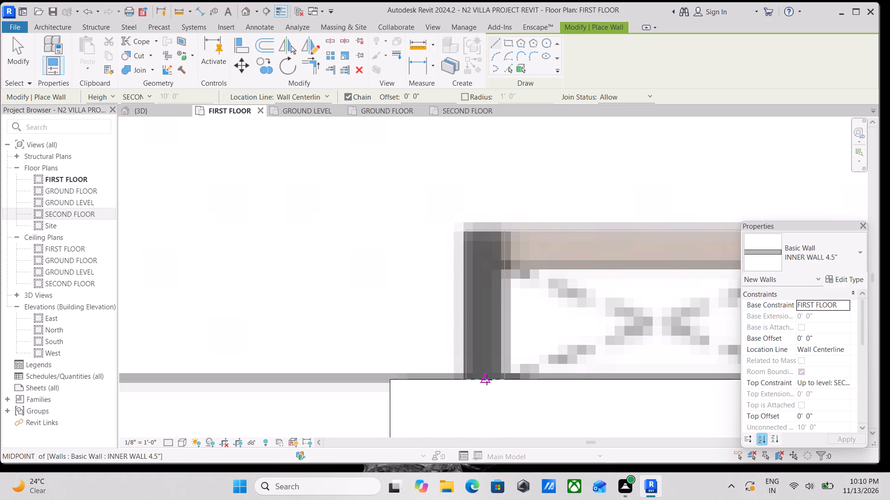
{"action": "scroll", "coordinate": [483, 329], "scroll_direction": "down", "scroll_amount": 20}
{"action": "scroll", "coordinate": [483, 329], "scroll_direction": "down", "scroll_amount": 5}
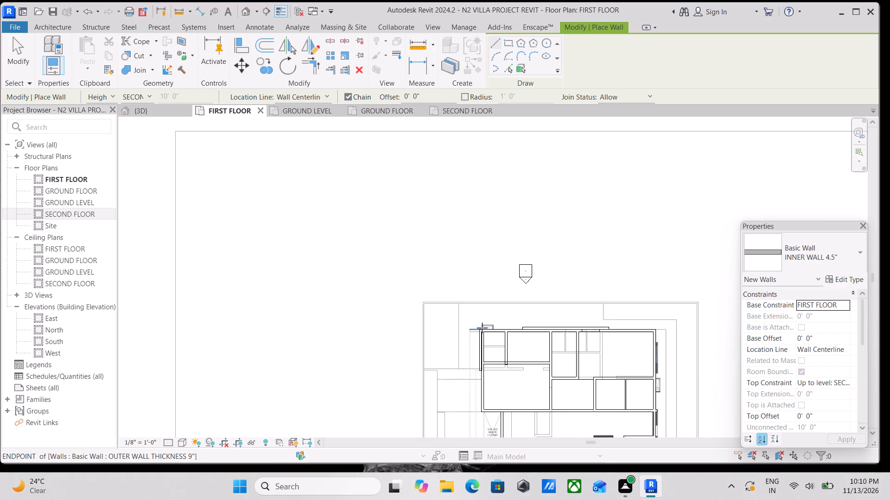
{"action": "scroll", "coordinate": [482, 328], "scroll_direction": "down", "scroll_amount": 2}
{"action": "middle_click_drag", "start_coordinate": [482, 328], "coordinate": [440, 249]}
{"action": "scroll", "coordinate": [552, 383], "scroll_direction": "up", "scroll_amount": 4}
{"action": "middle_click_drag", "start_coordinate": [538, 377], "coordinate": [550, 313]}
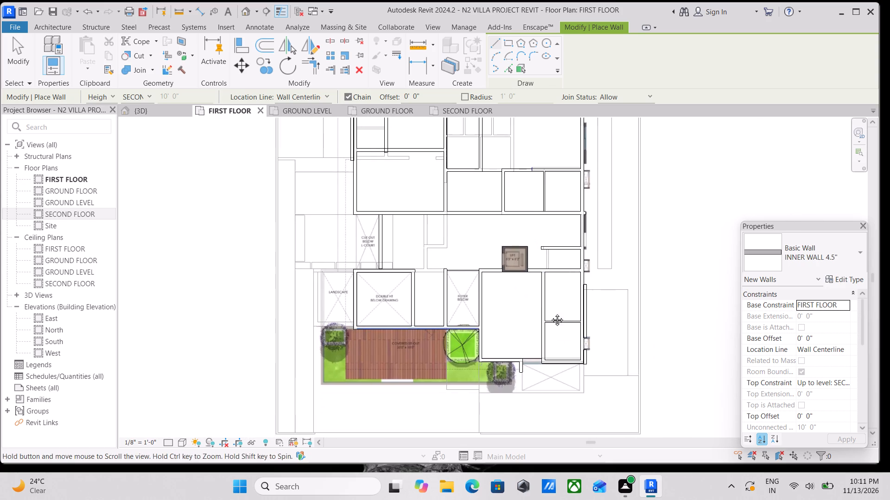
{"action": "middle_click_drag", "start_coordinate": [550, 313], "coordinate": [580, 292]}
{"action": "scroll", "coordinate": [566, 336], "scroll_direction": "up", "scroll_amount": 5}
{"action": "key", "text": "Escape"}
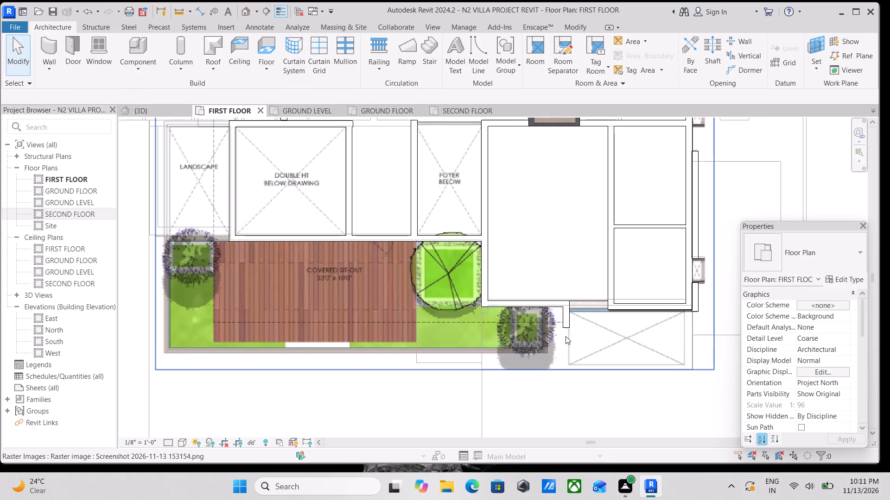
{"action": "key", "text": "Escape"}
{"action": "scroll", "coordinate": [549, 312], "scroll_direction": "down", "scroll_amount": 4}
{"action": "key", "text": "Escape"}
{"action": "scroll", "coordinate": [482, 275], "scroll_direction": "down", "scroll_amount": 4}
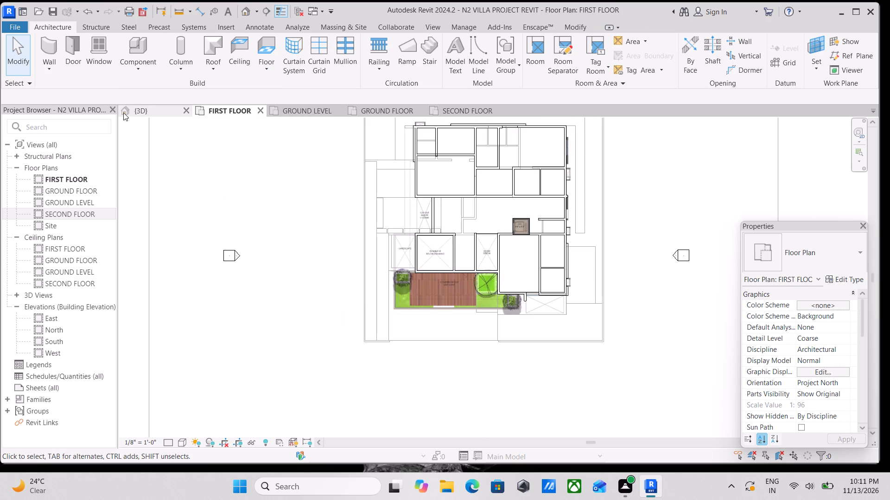
Examine the villa's walls and entrance side in the 3D view from the front and the front-right corner.
{"action": "left_click", "coordinate": [143, 112]}
{"action": "scroll", "coordinate": [463, 261], "scroll_direction": "up", "scroll_amount": 4}
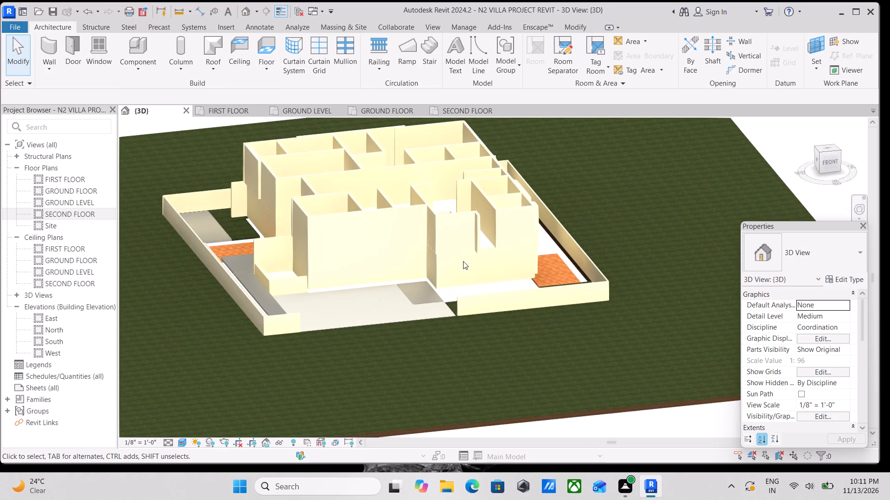
{"action": "scroll", "coordinate": [463, 261], "scroll_direction": "up", "scroll_amount": 4}
{"action": "left_click", "coordinate": [840, 153]}
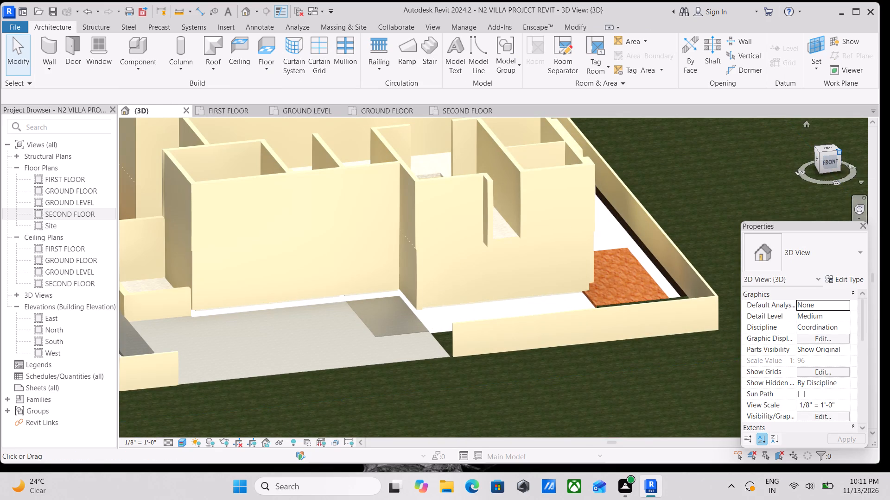
{"action": "scroll", "coordinate": [614, 328], "scroll_direction": "up", "scroll_amount": 5}
{"action": "scroll", "coordinate": [509, 365], "scroll_direction": "up", "scroll_amount": 3}
{"action": "scroll", "coordinate": [374, 222], "scroll_direction": "up", "scroll_amount": 1}
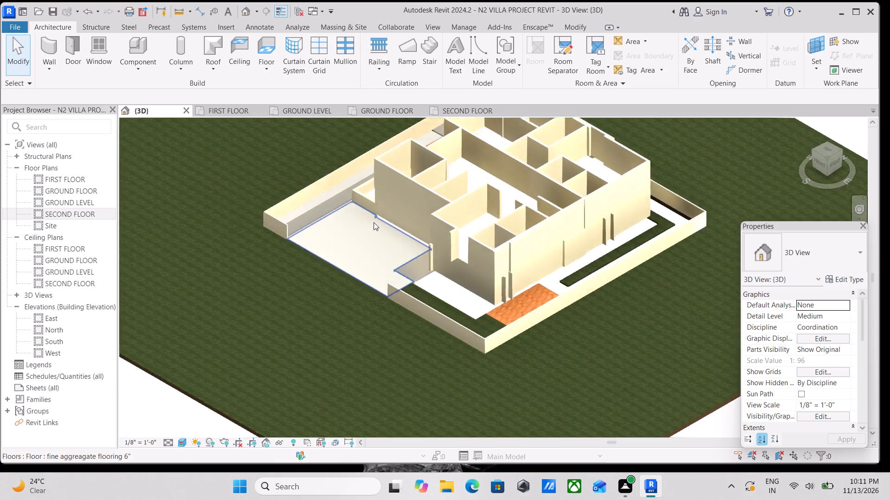
{"action": "scroll", "coordinate": [374, 222], "scroll_direction": "up", "scroll_amount": 4}
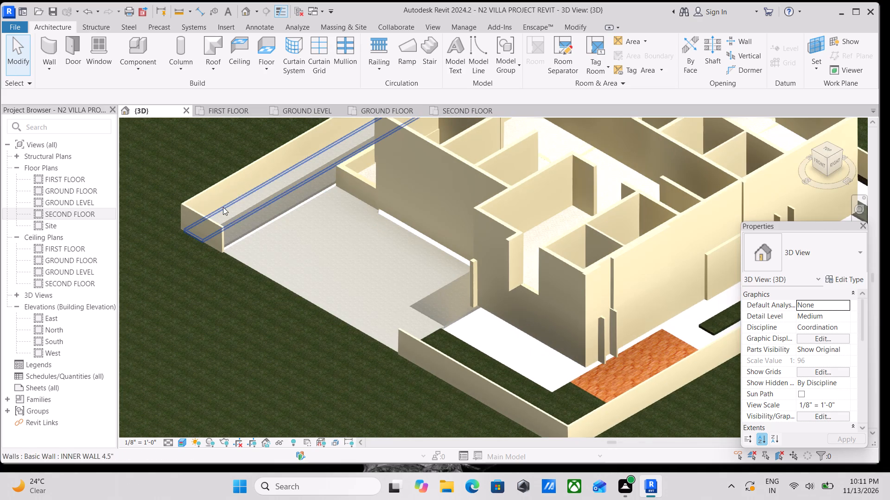
{"action": "scroll", "coordinate": [223, 207], "scroll_direction": "up", "scroll_amount": 4}
{"action": "scroll", "coordinate": [223, 207], "scroll_direction": "down", "scroll_amount": 5}
{"action": "scroll", "coordinate": [329, 264], "scroll_direction": "down", "scroll_amount": 2}
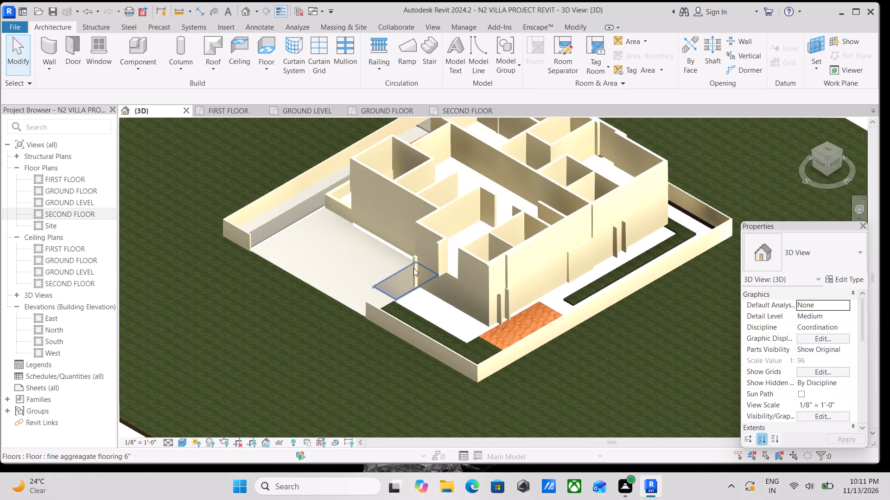
{"action": "scroll", "coordinate": [457, 266], "scroll_direction": "up", "scroll_amount": 3}
{"action": "scroll", "coordinate": [436, 275], "scroll_direction": "down", "scroll_amount": 1}
{"action": "middle_click_drag", "start_coordinate": [436, 275], "coordinate": [478, 301]}
{"action": "scroll", "coordinate": [478, 301], "scroll_direction": "down", "scroll_amount": 4}
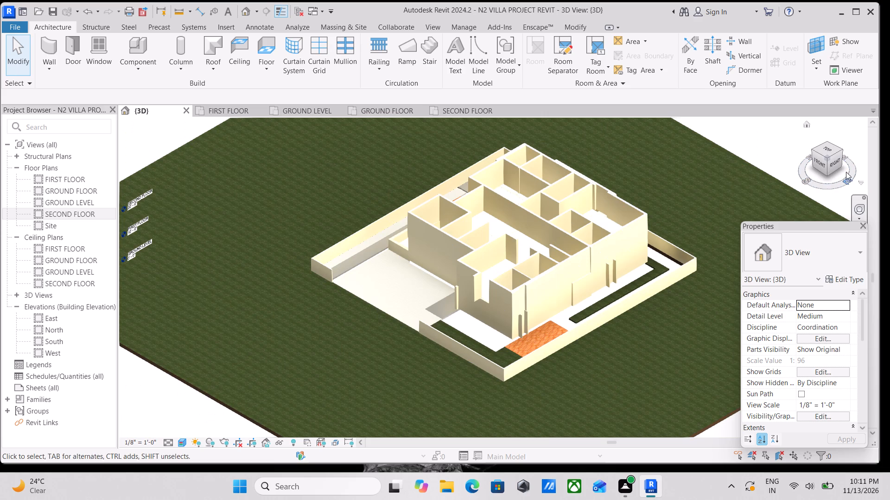
Examine the 3D model from the front, checking the wall heights against the level lines up to SECOND FLOOR.
{"action": "left_click", "coordinate": [820, 162]}
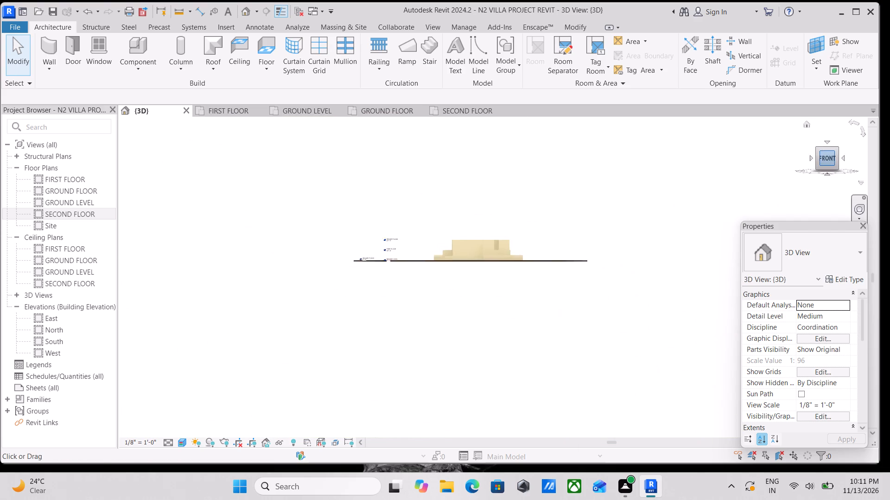
{"action": "scroll", "coordinate": [578, 306], "scroll_direction": "up", "scroll_amount": 4}
{"action": "scroll", "coordinate": [465, 250], "scroll_direction": "up", "scroll_amount": 4}
{"action": "scroll", "coordinate": [420, 241], "scroll_direction": "up", "scroll_amount": 5}
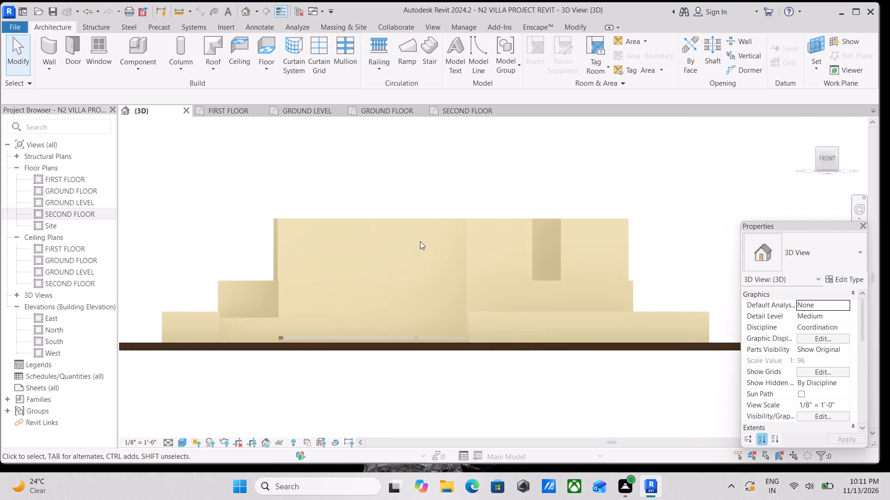
{"action": "scroll", "coordinate": [420, 241], "scroll_direction": "down", "scroll_amount": 3}
{"action": "middle_click_drag", "start_coordinate": [420, 241], "coordinate": [458, 297]}
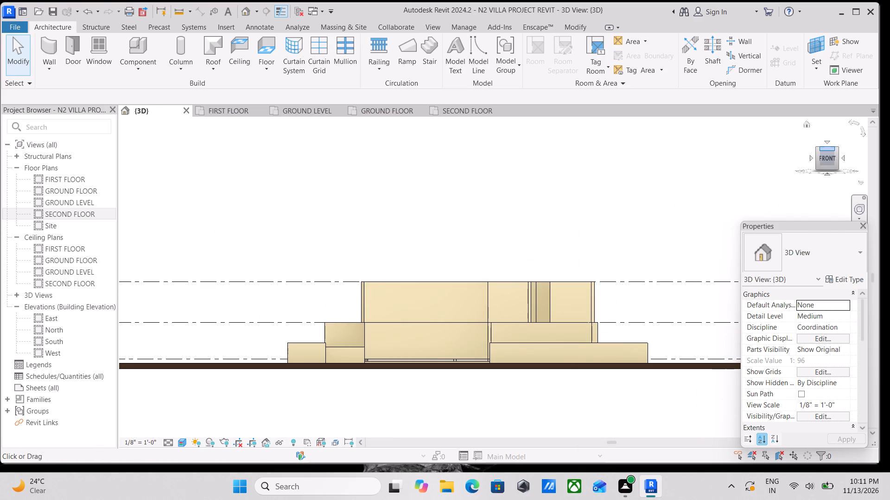
{"action": "left_click", "coordinate": [817, 147]}
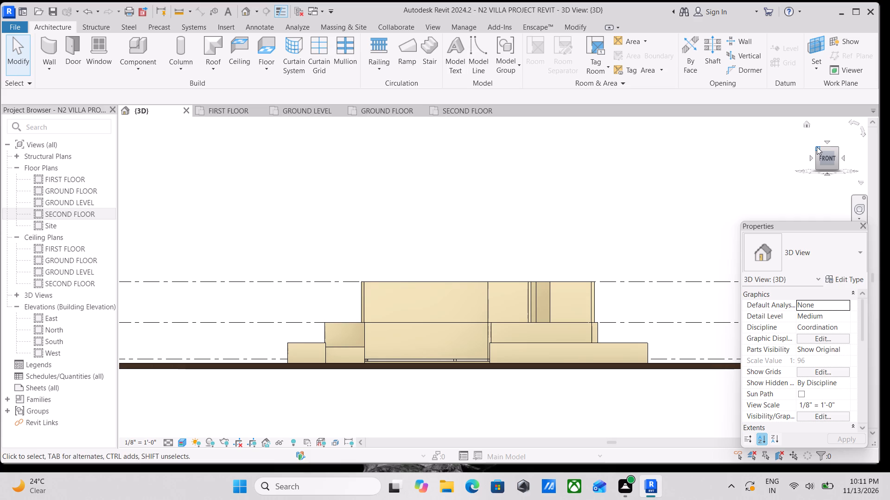
{"action": "left_click", "coordinate": [819, 149]}
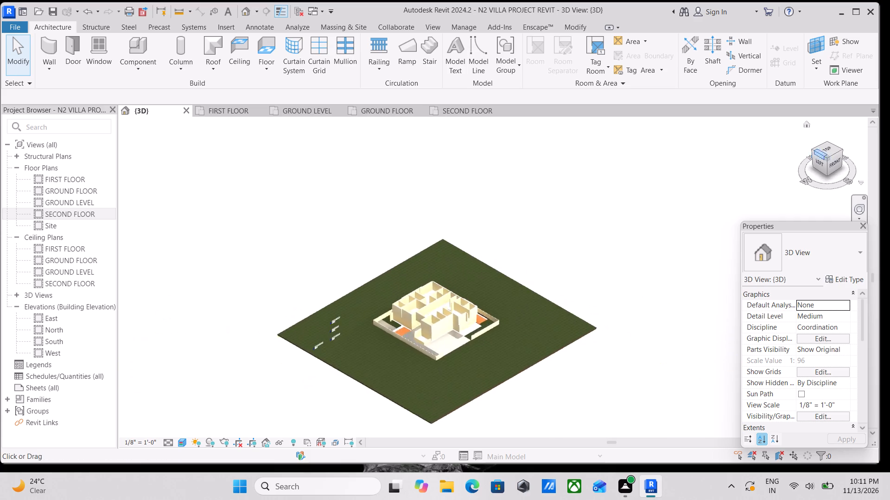
{"action": "left_click", "coordinate": [836, 160]}
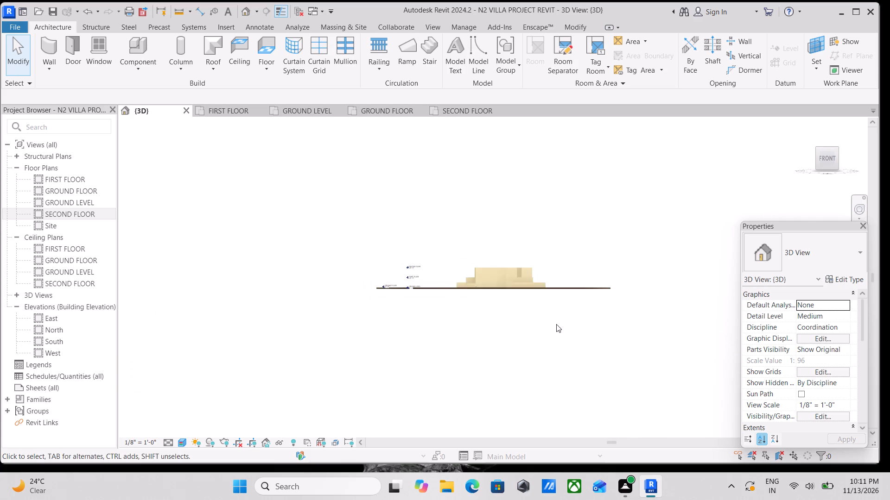
{"action": "scroll", "coordinate": [554, 327], "scroll_direction": "up", "scroll_amount": 4}
{"action": "scroll", "coordinate": [448, 281], "scroll_direction": "up", "scroll_amount": 4}
{"action": "scroll", "coordinate": [344, 255], "scroll_direction": "up", "scroll_amount": 3}
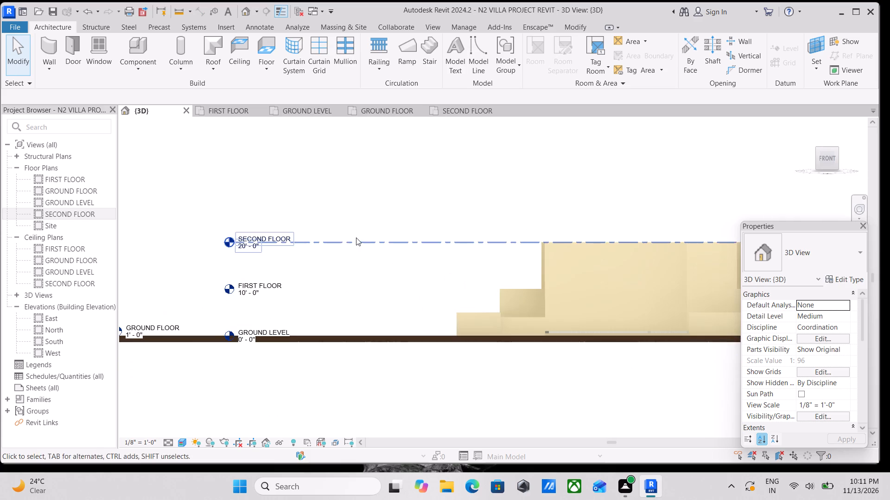
{"action": "middle_click_drag", "start_coordinate": [356, 237], "coordinate": [338, 242]}
{"action": "scroll", "coordinate": [338, 242], "scroll_direction": "up", "scroll_amount": 1}
{"action": "type", "text": "ll"}
{"action": "scroll", "coordinate": [340, 226], "scroll_direction": "down", "scroll_amount": 2}
{"action": "scroll", "coordinate": [330, 240], "scroll_direction": "up", "scroll_amount": 1}
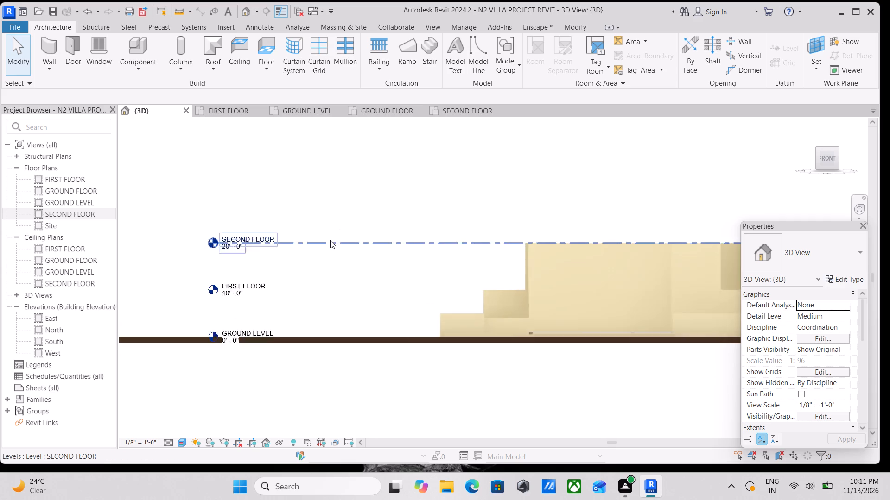
{"action": "scroll", "coordinate": [330, 240], "scroll_direction": "up", "scroll_amount": 2}
{"action": "middle_click_drag", "start_coordinate": [334, 199], "coordinate": [318, 237]}
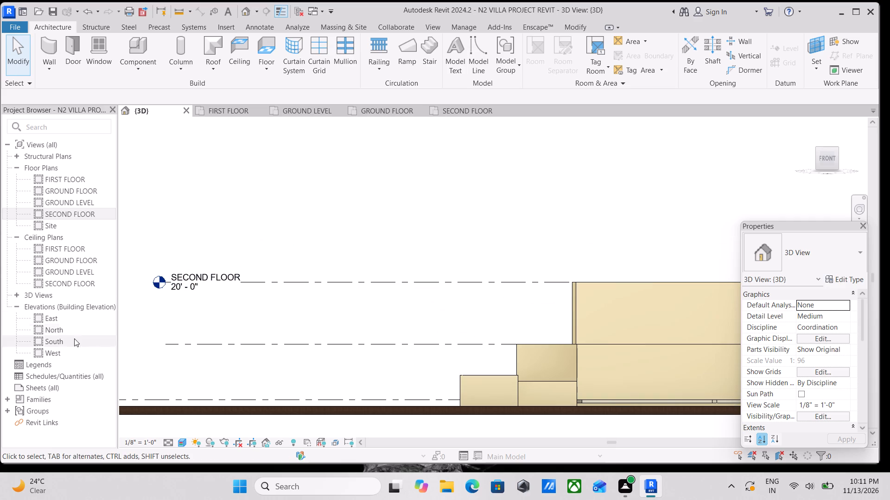
In the North elevation, create a new level with plan views by picking the SECOND FLOOR line with a 10' offset above it.
{"action": "left_click", "coordinate": [63, 323]}
{"action": "double_click", "coordinate": [66, 330]}
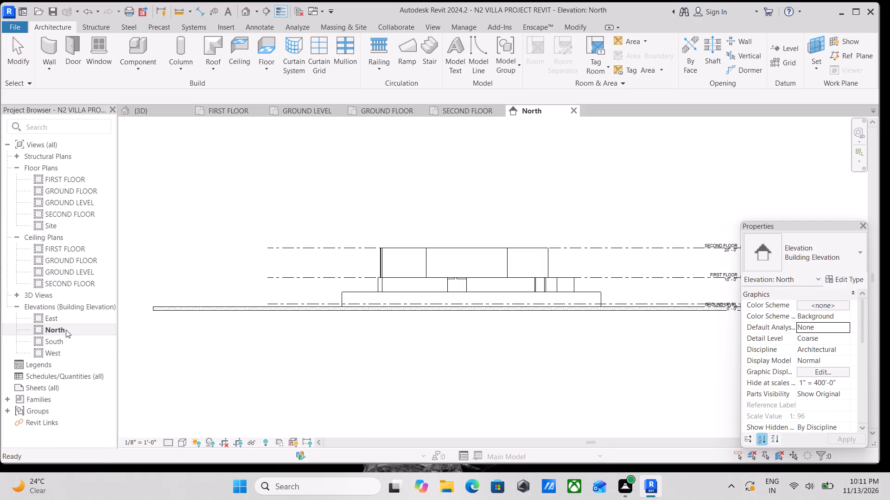
{"action": "scroll", "coordinate": [386, 211], "scroll_direction": "up", "scroll_amount": 3}
{"action": "type", "text": "ll"}
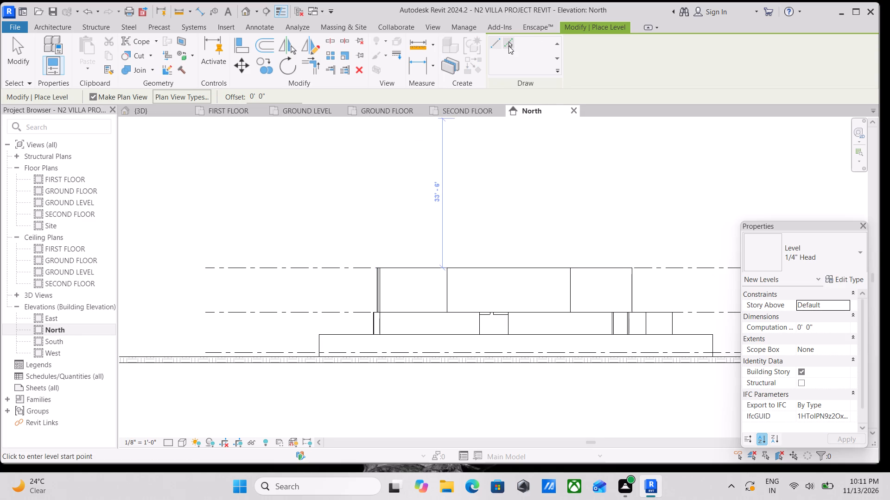
{"action": "left_click", "coordinate": [509, 41]}
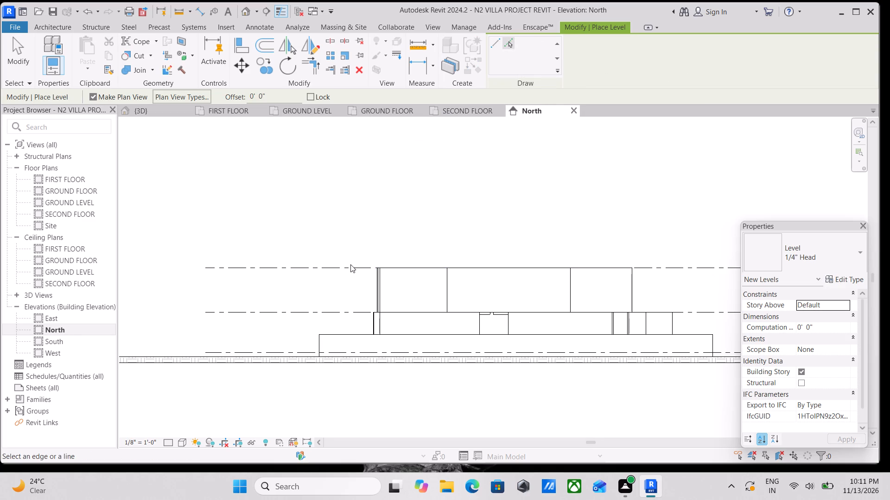
{"action": "scroll", "coordinate": [519, 191], "scroll_direction": "up", "scroll_amount": 1}
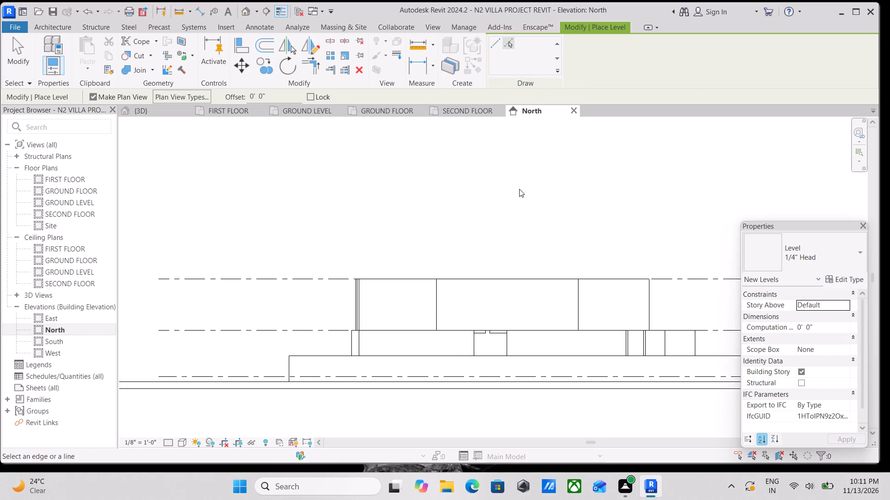
{"action": "scroll", "coordinate": [519, 189], "scroll_direction": "up", "scroll_amount": 1}
{"action": "scroll", "coordinate": [664, 289], "scroll_direction": "up", "scroll_amount": 1}
{"action": "scroll", "coordinate": [514, 237], "scroll_direction": "down", "scroll_amount": 4}
{"action": "scroll", "coordinate": [308, 223], "scroll_direction": "down", "scroll_amount": 1}
{"action": "middle_click_drag", "start_coordinate": [308, 223], "coordinate": [316, 253]}
{"action": "left_click_drag", "start_coordinate": [280, 95], "coordinate": [205, 86]}
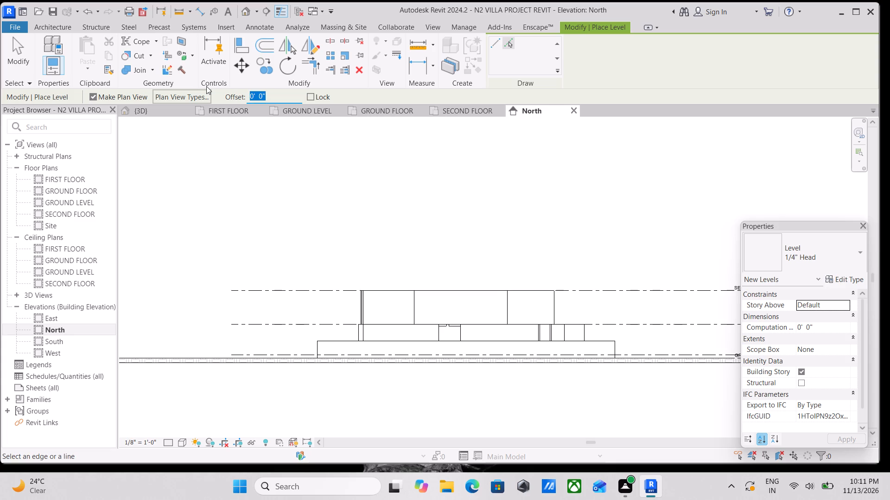
{"action": "type", "text": "10'"}
{"action": "key", "text": "Return"}
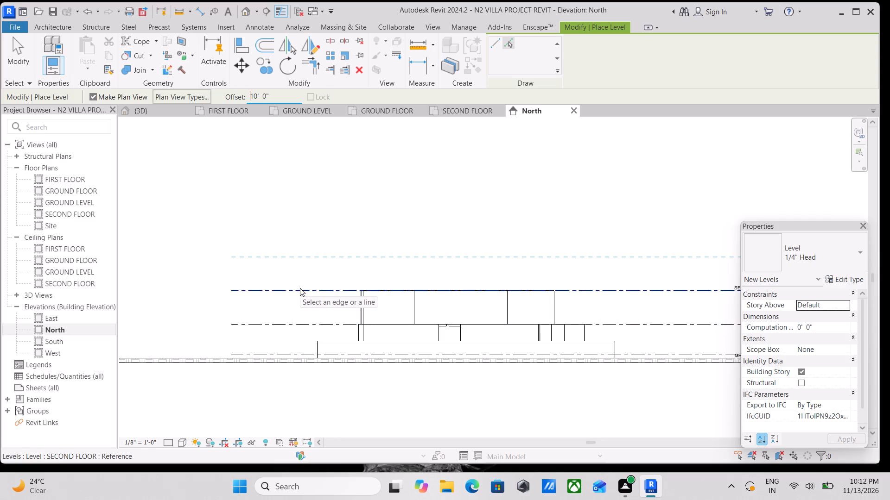
{"action": "scroll", "coordinate": [300, 288], "scroll_direction": "up", "scroll_amount": 3}
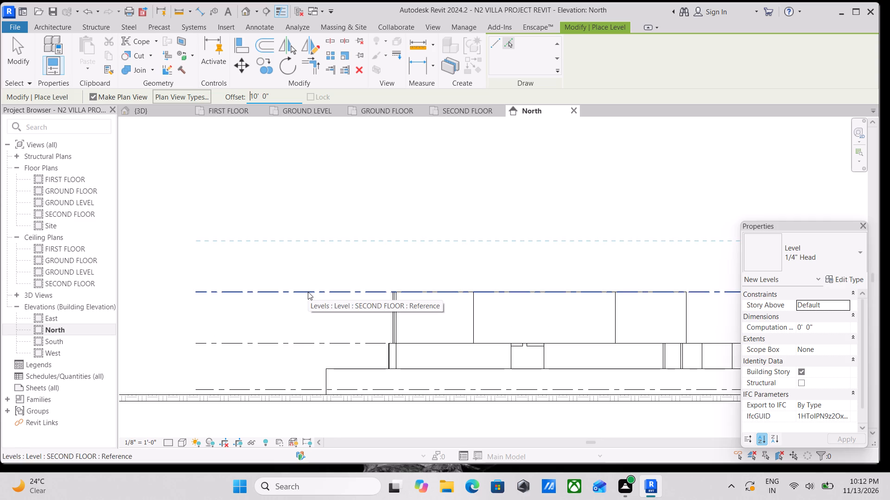
{"action": "scroll", "coordinate": [309, 287], "scroll_direction": "down", "scroll_amount": 1}
{"action": "middle_click_drag", "start_coordinate": [309, 287], "coordinate": [215, 250]}
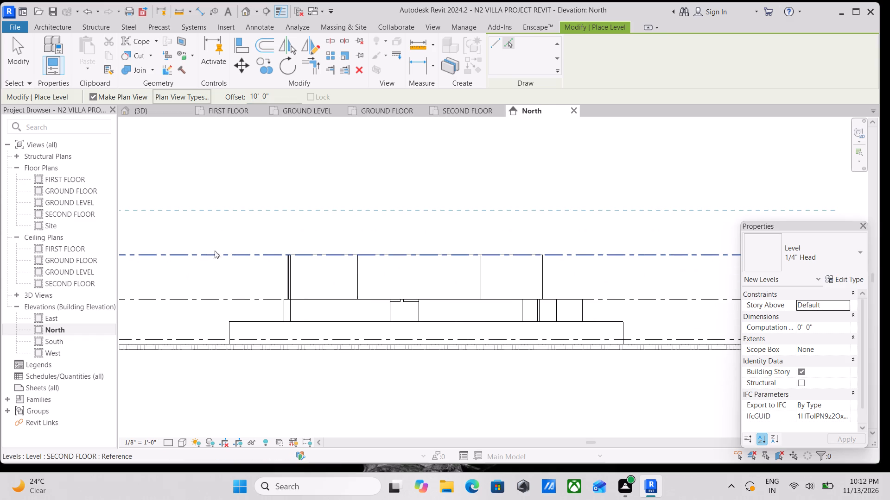
{"action": "scroll", "coordinate": [242, 254], "scroll_direction": "down", "scroll_amount": 1}
{"action": "middle_click_drag", "start_coordinate": [242, 254], "coordinate": [388, 277]}
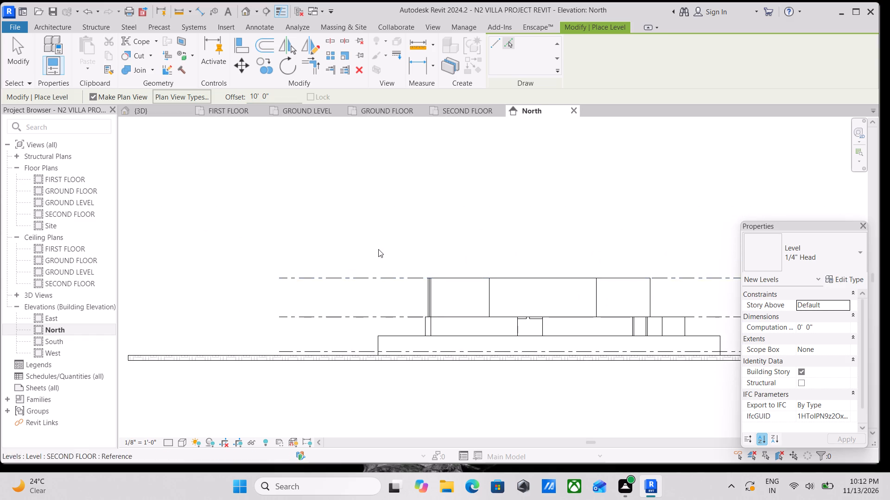
{"action": "scroll", "coordinate": [378, 249], "scroll_direction": "down", "scroll_amount": 2}
{"action": "middle_click_drag", "start_coordinate": [377, 248], "coordinate": [334, 188]}
{"action": "scroll", "coordinate": [334, 188], "scroll_direction": "up", "scroll_amount": 1}
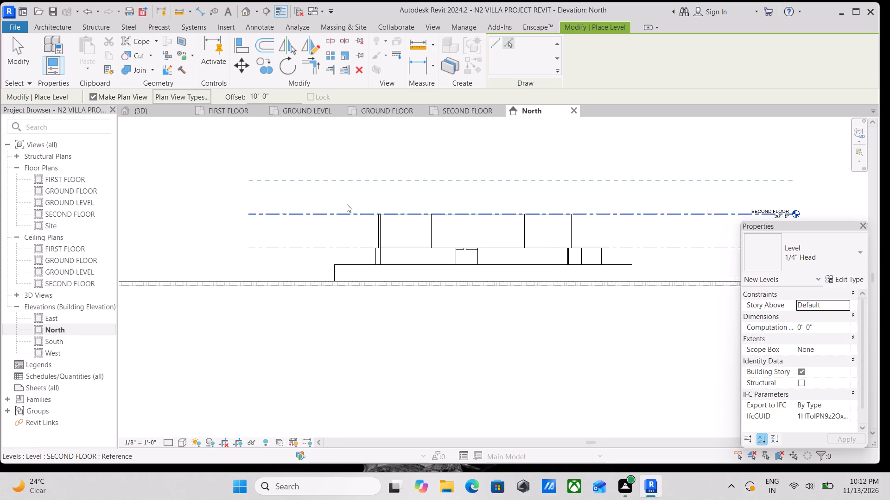
{"action": "left_click", "coordinate": [346, 209]}
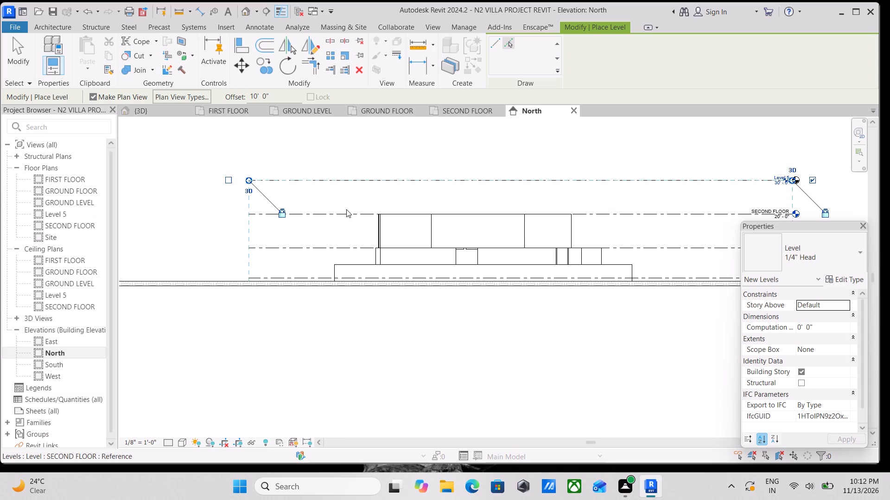
{"action": "middle_click_drag", "start_coordinate": [346, 209], "coordinate": [365, 241]}
{"action": "scroll", "coordinate": [363, 241], "scroll_direction": "down", "scroll_amount": 2}
{"action": "middle_click_drag", "start_coordinate": [347, 234], "coordinate": [311, 217]}
{"action": "scroll", "coordinate": [687, 267], "scroll_direction": "up", "scroll_amount": 3}
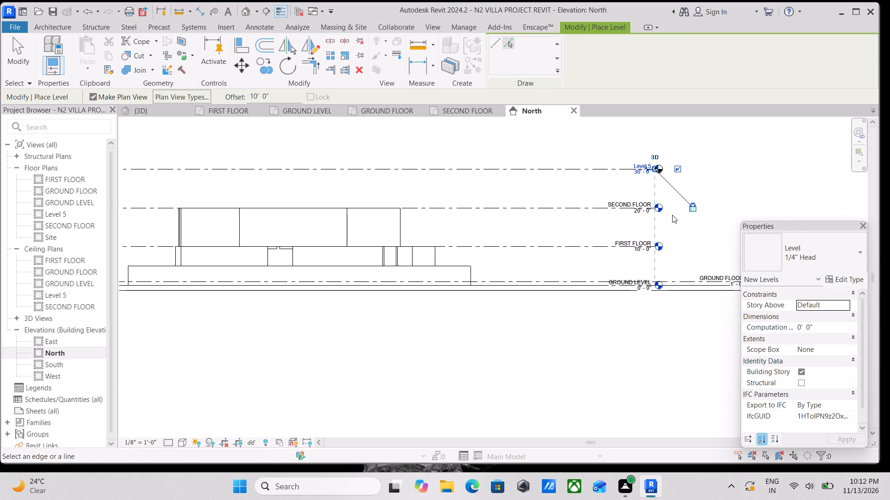
{"action": "scroll", "coordinate": [670, 190], "scroll_direction": "up", "scroll_amount": 3}
{"action": "key", "text": "Escape"}
{"action": "scroll", "coordinate": [630, 148], "scroll_direction": "up", "scroll_amount": 4}
{"action": "key", "text": "Escape"}
{"action": "key", "text": "Escape"}
Rename the new level above SECOND FLOOR as TOP OF ROOFING and rename its corresponding views to match.
{"action": "scroll", "coordinate": [635, 136], "scroll_direction": "up", "scroll_amount": 3}
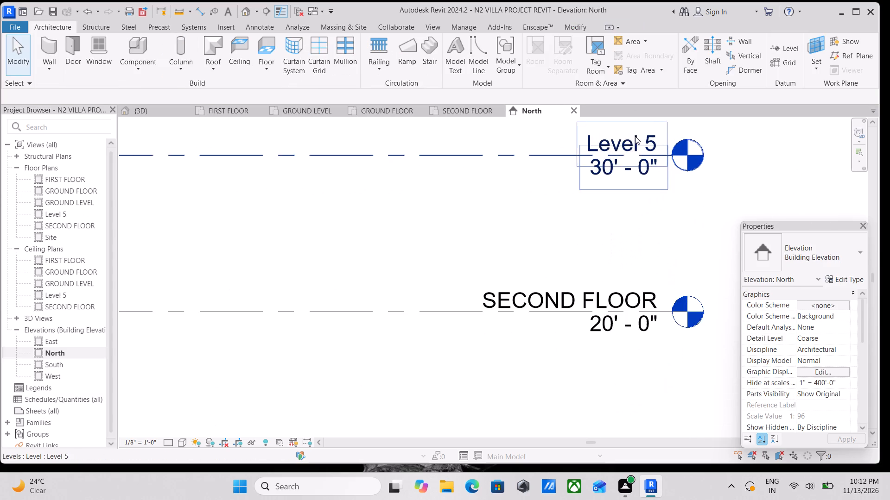
{"action": "scroll", "coordinate": [635, 143], "scroll_direction": "up", "scroll_amount": 6}
{"action": "double_click", "coordinate": [635, 143]}
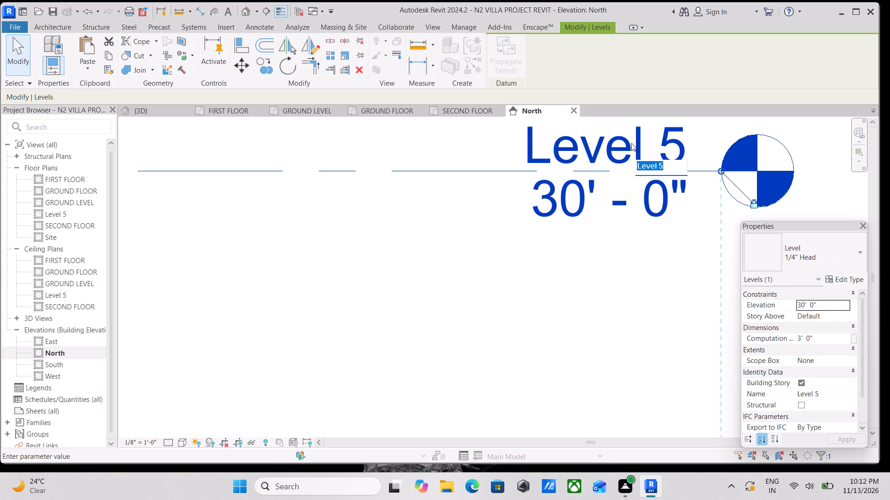
{"action": "scroll", "coordinate": [629, 143], "scroll_direction": "down", "scroll_amount": 9}
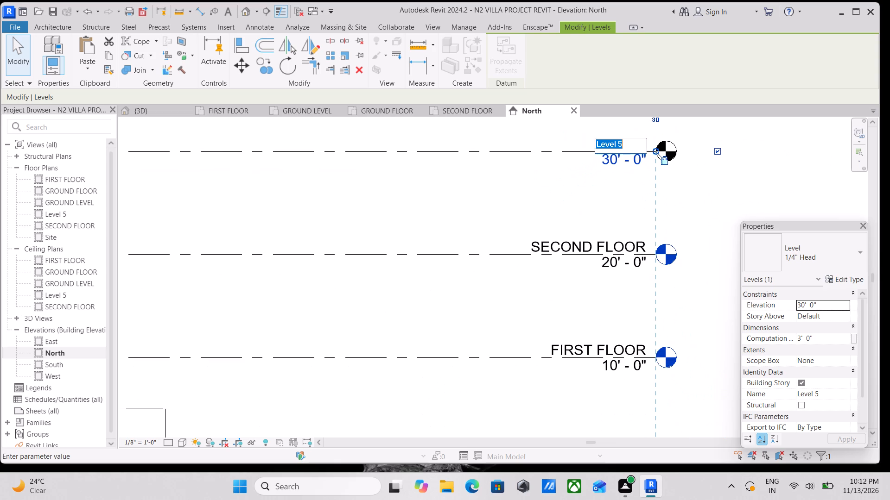
{"action": "type", "text": "top"}
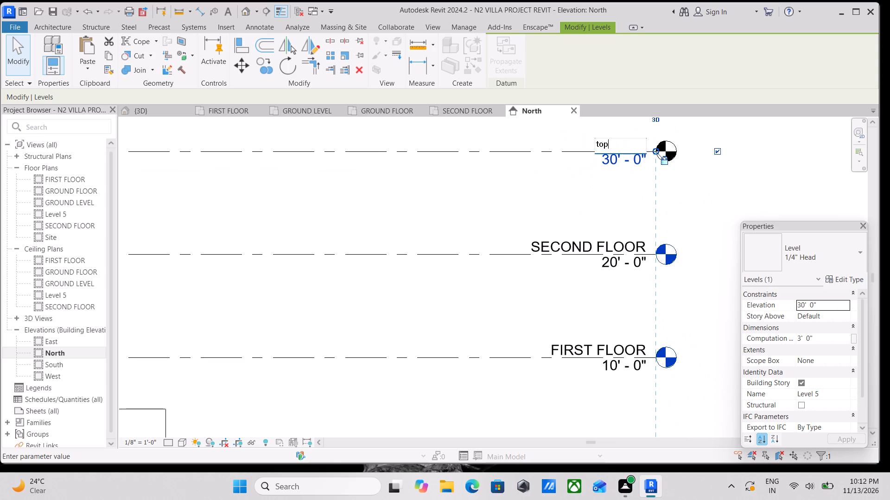
{"action": "key", "text": "BackSpace"}
{"action": "key", "text": "BackSpace"}
{"action": "key", "text": "BackSpace"}
{"action": "key", "text": "BackSpace"}
{"action": "type", "text": "TOP"}
{"action": "key", "text": "space"}
{"action": "type", "text": "OF ROOF"}
{"action": "type", "text": "ING"}
{"action": "key", "text": "Return"}
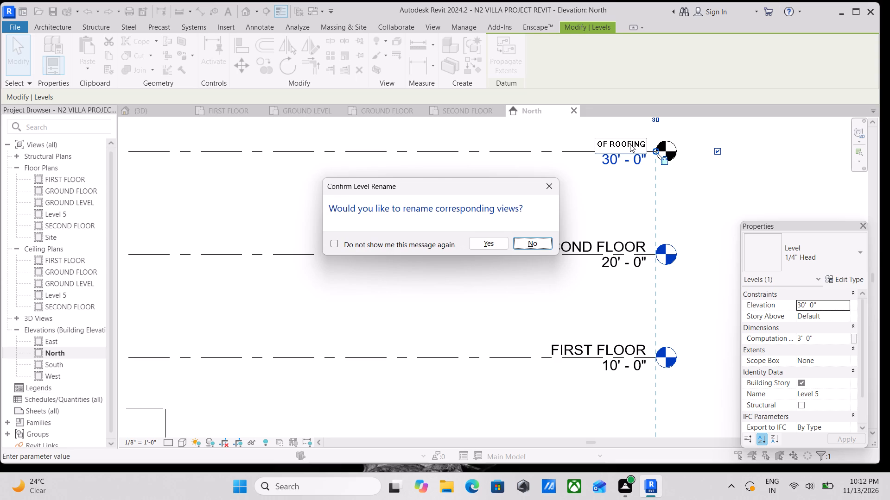
{"action": "left_click", "coordinate": [491, 242]}
Examine the North elevation, comparing the villa's wall outlines with the level lines up to TOP OF ROOFING.
{"action": "scroll", "coordinate": [491, 242], "scroll_direction": "down", "scroll_amount": 3}
{"action": "scroll", "coordinate": [442, 234], "scroll_direction": "down", "scroll_amount": 3}
{"action": "scroll", "coordinate": [404, 222], "scroll_direction": "down", "scroll_amount": 1}
{"action": "middle_click_drag", "start_coordinate": [404, 222], "coordinate": [514, 273]}
{"action": "scroll", "coordinate": [250, 257], "scroll_direction": "down", "scroll_amount": 1}
{"action": "middle_click_drag", "start_coordinate": [270, 271], "coordinate": [460, 322]}
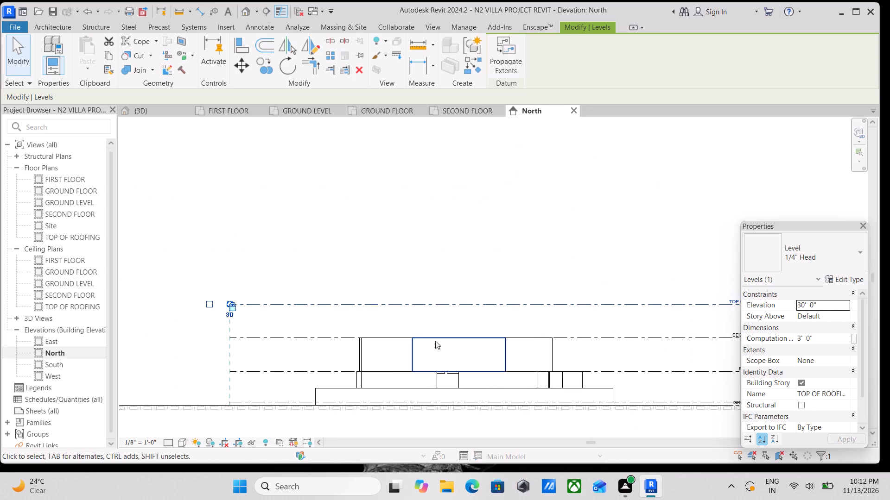
{"action": "scroll", "coordinate": [374, 371], "scroll_direction": "up", "scroll_amount": 4}
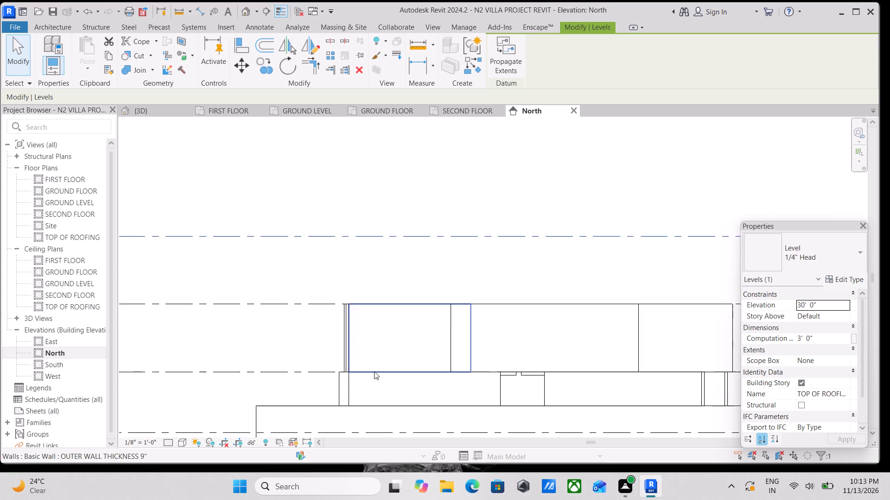
{"action": "scroll", "coordinate": [374, 371], "scroll_direction": "up", "scroll_amount": 12}
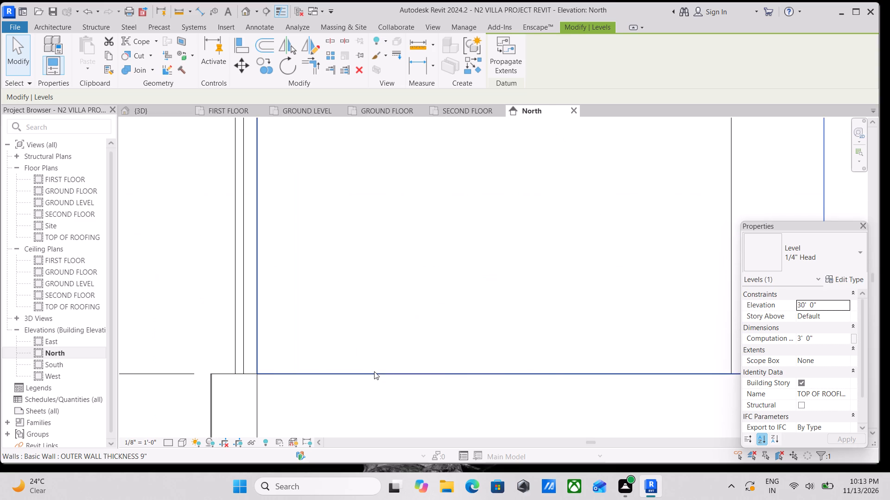
{"action": "scroll", "coordinate": [374, 371], "scroll_direction": "up", "scroll_amount": 1}
{"action": "scroll", "coordinate": [374, 371], "scroll_direction": "down", "scroll_amount": 3}
{"action": "scroll", "coordinate": [374, 371], "scroll_direction": "up", "scroll_amount": 2}
{"action": "scroll", "coordinate": [374, 371], "scroll_direction": "down", "scroll_amount": 9}
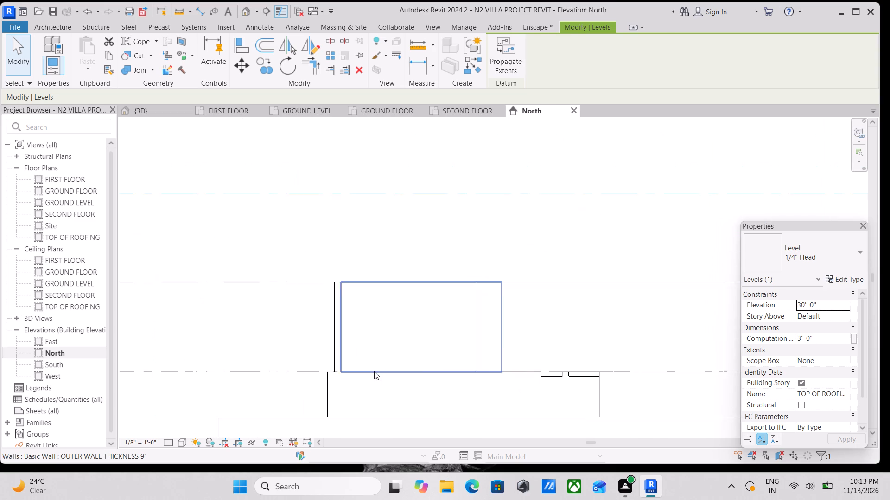
{"action": "scroll", "coordinate": [374, 371], "scroll_direction": "up", "scroll_amount": 5}
{"action": "scroll", "coordinate": [374, 371], "scroll_direction": "down", "scroll_amount": 3}
{"action": "scroll", "coordinate": [374, 371], "scroll_direction": "up", "scroll_amount": 1}
{"action": "scroll", "coordinate": [374, 371], "scroll_direction": "down", "scroll_amount": 12}
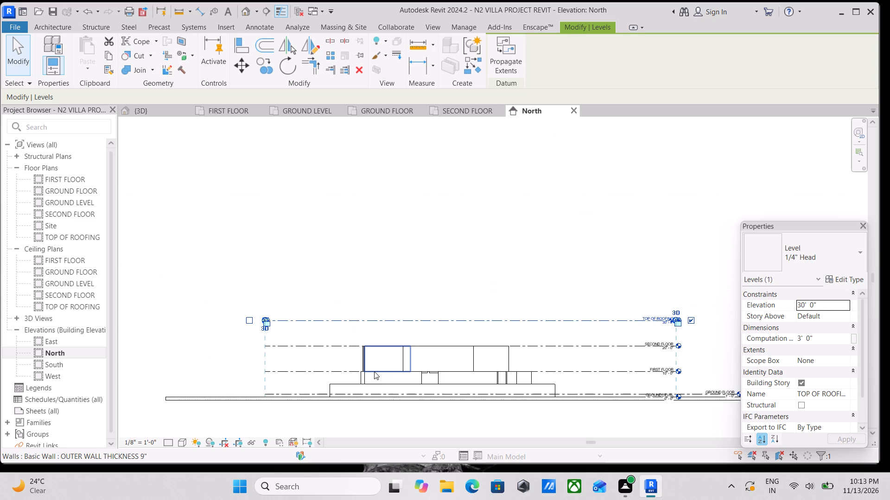
{"action": "scroll", "coordinate": [374, 371], "scroll_direction": "up", "scroll_amount": 3}
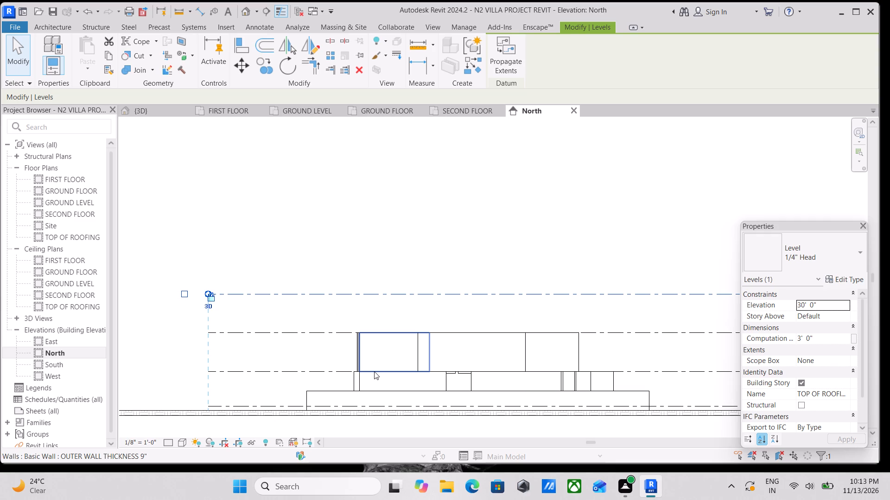
{"action": "key", "text": "Escape"}
{"action": "scroll", "coordinate": [658, 302], "scroll_direction": "up", "scroll_amount": 3}
{"action": "key", "text": "Escape"}
{"action": "scroll", "coordinate": [623, 266], "scroll_direction": "down", "scroll_amount": 2}
{"action": "middle_click_drag", "start_coordinate": [623, 266], "coordinate": [593, 203]}
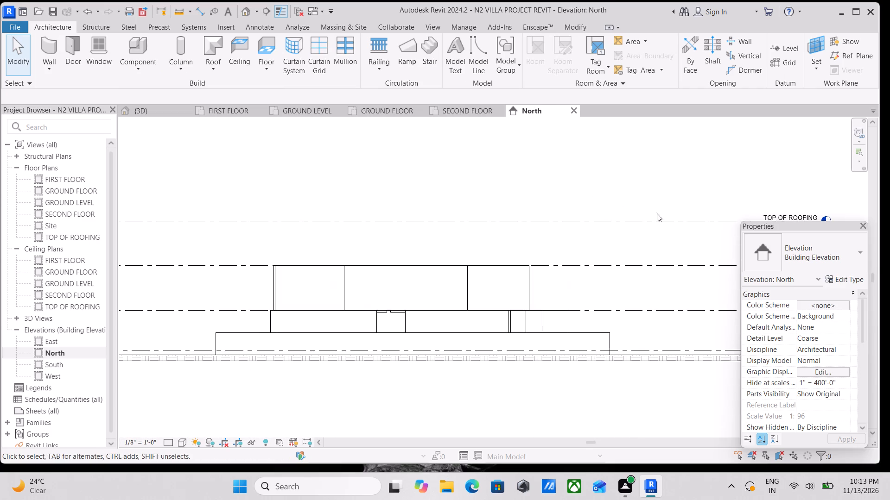
{"action": "scroll", "coordinate": [650, 221], "scroll_direction": "down", "scroll_amount": 2}
{"action": "scroll", "coordinate": [485, 257], "scroll_direction": "down", "scroll_amount": 3}
{"action": "scroll", "coordinate": [524, 262], "scroll_direction": "up", "scroll_amount": 5}
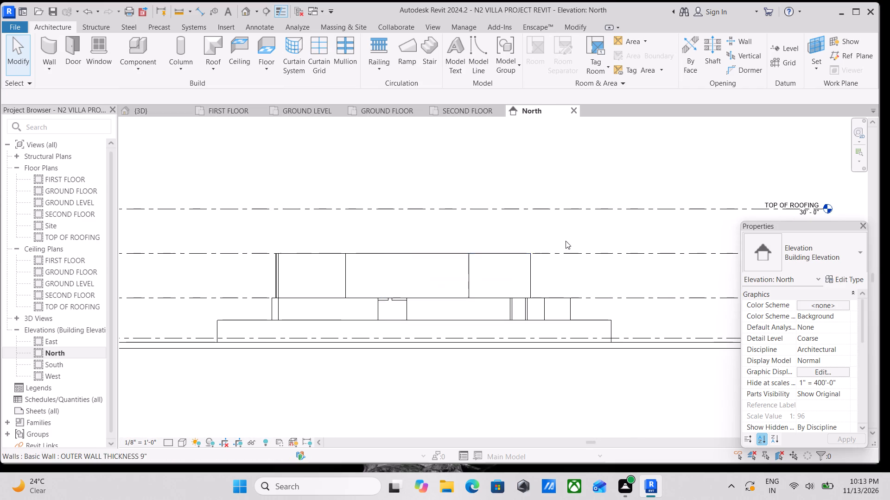
{"action": "scroll", "coordinate": [704, 225], "scroll_direction": "down", "scroll_amount": 4}
{"action": "middle_click_drag", "start_coordinate": [680, 214], "coordinate": [519, 102]}
{"action": "scroll", "coordinate": [520, 102], "scroll_direction": "up", "scroll_amount": 3}
{"action": "middle_click_drag", "start_coordinate": [536, 170], "coordinate": [588, 257]}
{"action": "scroll", "coordinate": [588, 257], "scroll_direction": "up", "scroll_amount": 3}
{"action": "scroll", "coordinate": [397, 187], "scroll_direction": "up", "scroll_amount": 3}
{"action": "middle_click_drag", "start_coordinate": [447, 215], "coordinate": [562, 275]}
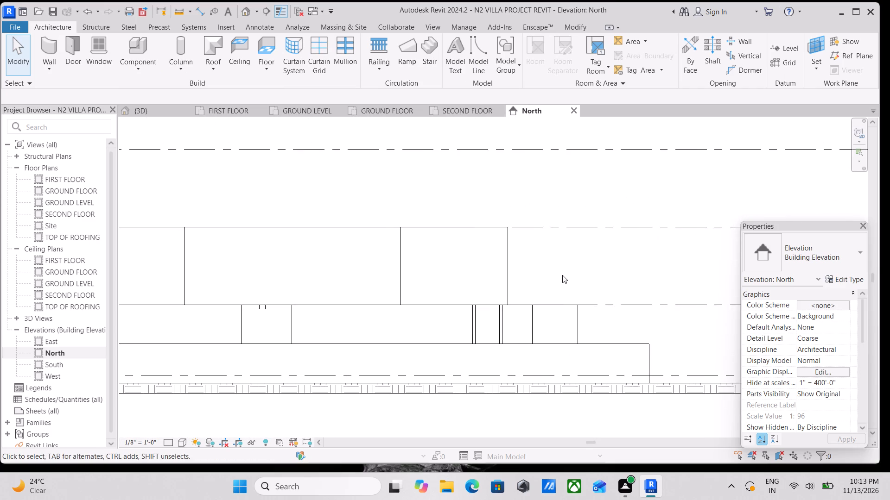
{"action": "scroll", "coordinate": [562, 275], "scroll_direction": "down", "scroll_amount": 3}
{"action": "middle_click_drag", "start_coordinate": [562, 275], "coordinate": [585, 293]}
{"action": "scroll", "coordinate": [442, 233], "scroll_direction": "down", "scroll_amount": 3}
{"action": "middle_click_drag", "start_coordinate": [421, 228], "coordinate": [499, 262]}
{"action": "scroll", "coordinate": [499, 262], "scroll_direction": "up", "scroll_amount": 1}
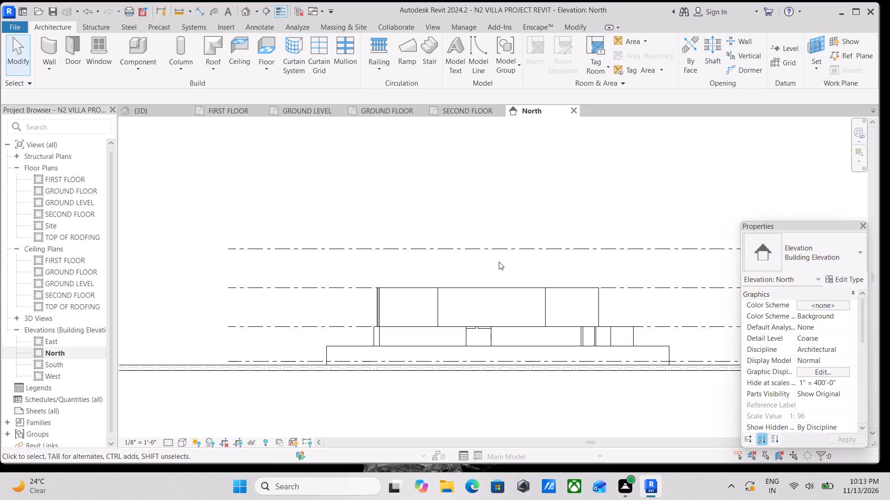
Examine the villa's walls in the 3D view from the back, both sides and the front corner.
{"action": "left_click", "coordinate": [162, 110]}
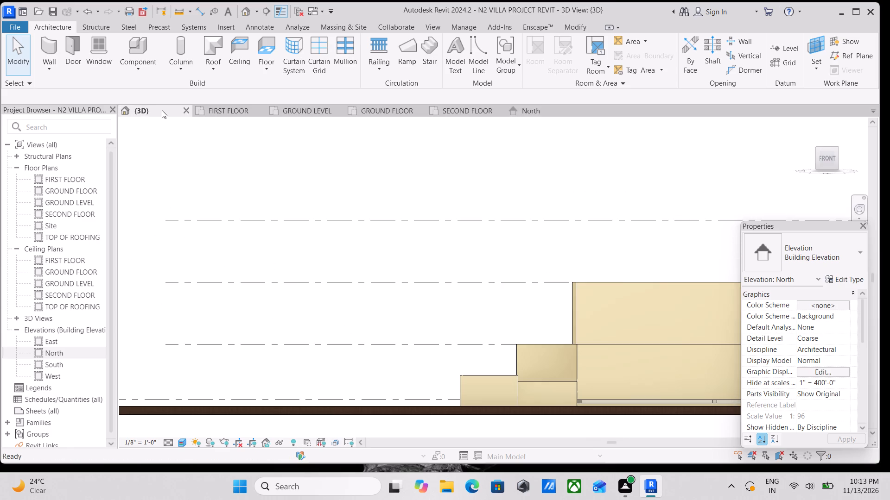
{"action": "middle_click_drag", "start_coordinate": [625, 272], "coordinate": [365, 153]}
{"action": "scroll", "coordinate": [393, 174], "scroll_direction": "down", "scroll_amount": 2}
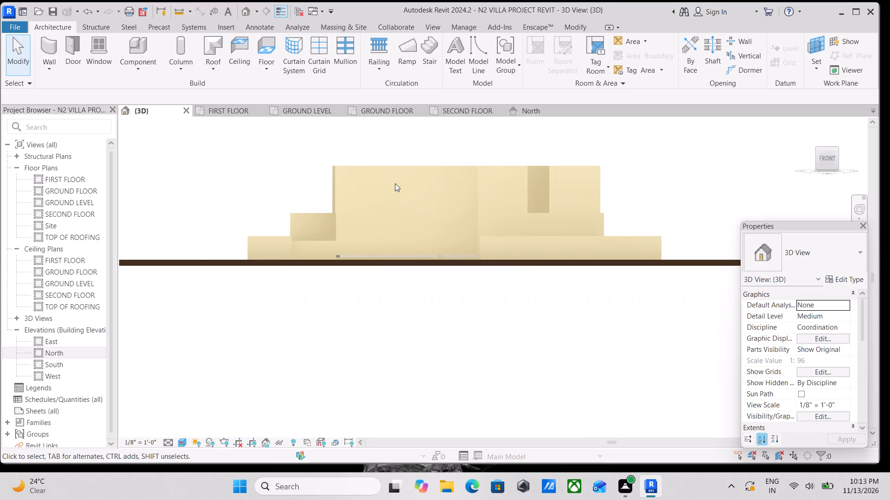
{"action": "middle_click_drag", "start_coordinate": [395, 183], "coordinate": [639, 269], "text": "shift"}
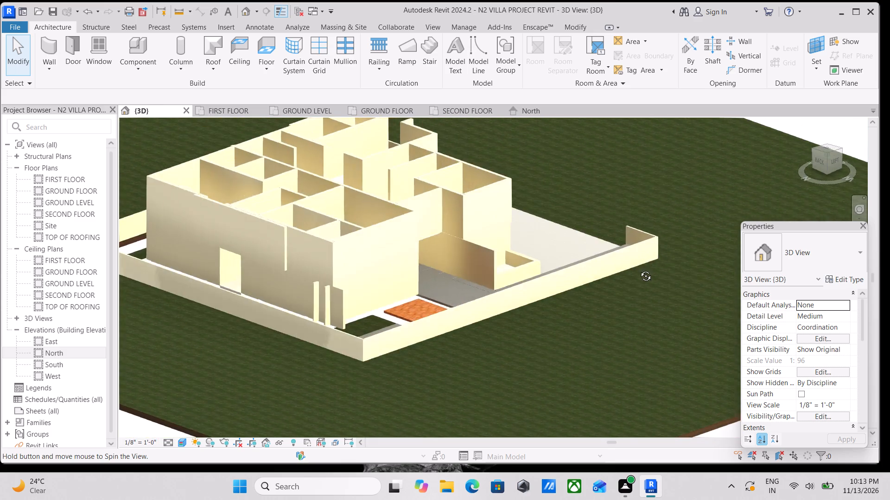
{"action": "middle_click_drag", "start_coordinate": [639, 269], "coordinate": [638, 269], "text": "shift"}
{"action": "middle_click_drag", "start_coordinate": [555, 278], "coordinate": [675, 266], "text": "shift"}
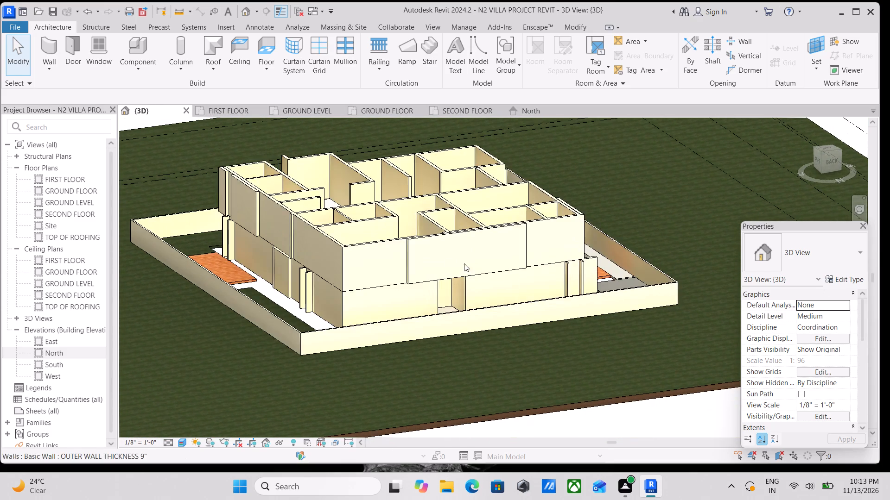
{"action": "middle_click_drag", "start_coordinate": [451, 259], "coordinate": [559, 285], "text": "shift"}
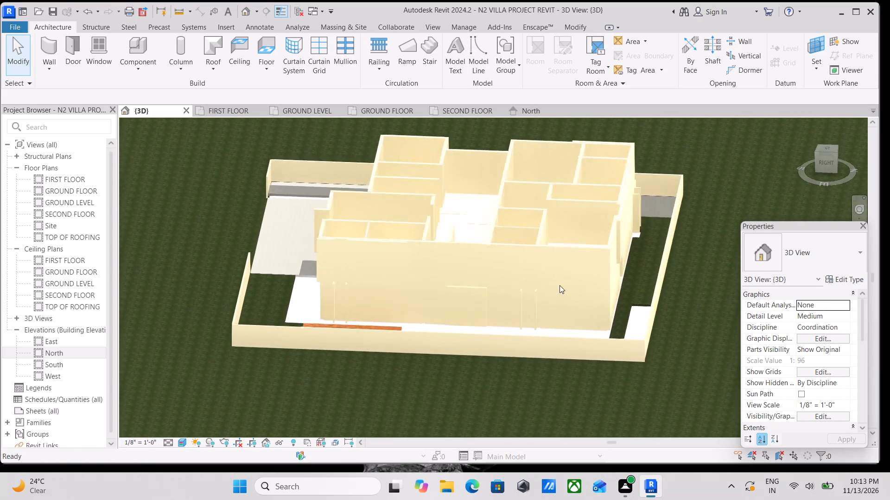
{"action": "scroll", "coordinate": [560, 286], "scroll_direction": "up", "scroll_amount": 1, "text": "shift"}
{"action": "middle_click_drag", "start_coordinate": [572, 277], "coordinate": [547, 278], "text": "shift"}
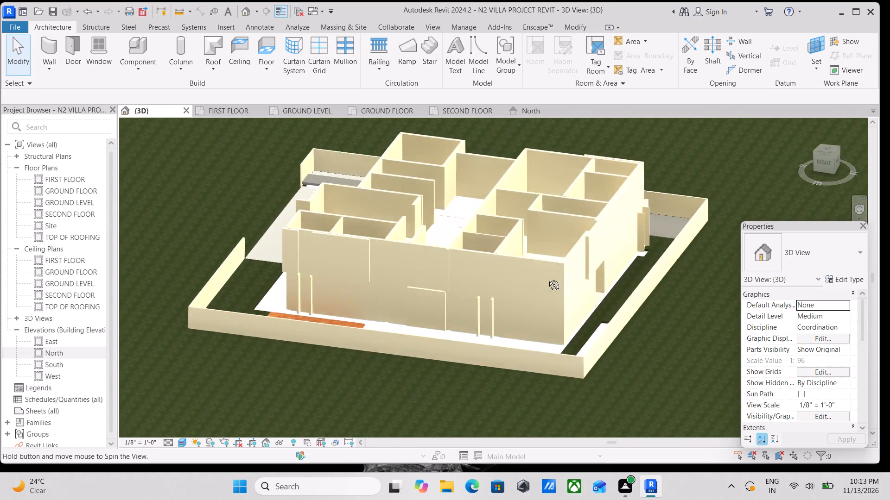
{"action": "middle_click_drag", "start_coordinate": [547, 278], "coordinate": [415, 269], "text": "shift"}
{"action": "scroll", "coordinate": [452, 290], "scroll_direction": "up", "scroll_amount": 2}
{"action": "scroll", "coordinate": [455, 292], "scroll_direction": "down", "scroll_amount": 1, "text": "shift"}
{"action": "middle_click_drag", "start_coordinate": [455, 292], "coordinate": [360, 276], "text": "shift"}
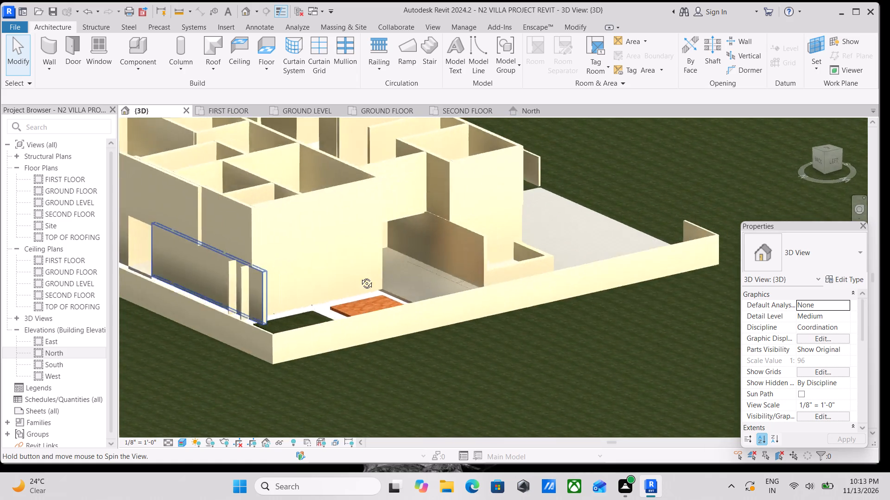
{"action": "middle_click_drag", "start_coordinate": [360, 276], "coordinate": [354, 275], "text": "shift"}
{"action": "scroll", "coordinate": [355, 275], "scroll_direction": "up", "scroll_amount": 3, "text": "shift"}
{"action": "scroll", "coordinate": [459, 268], "scroll_direction": "down", "scroll_amount": 3}
{"action": "middle_click_drag", "start_coordinate": [459, 268], "coordinate": [376, 264], "text": "shift"}
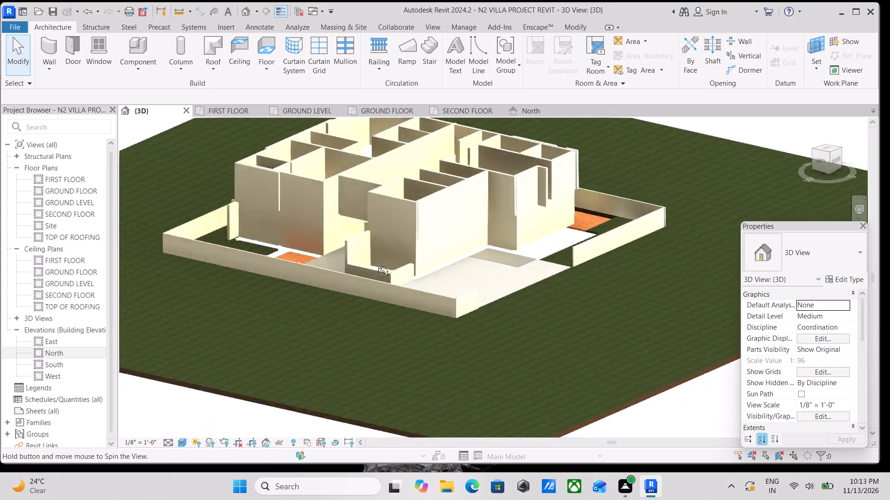
{"action": "middle_click_drag", "start_coordinate": [376, 264], "coordinate": [446, 326], "text": "shift"}
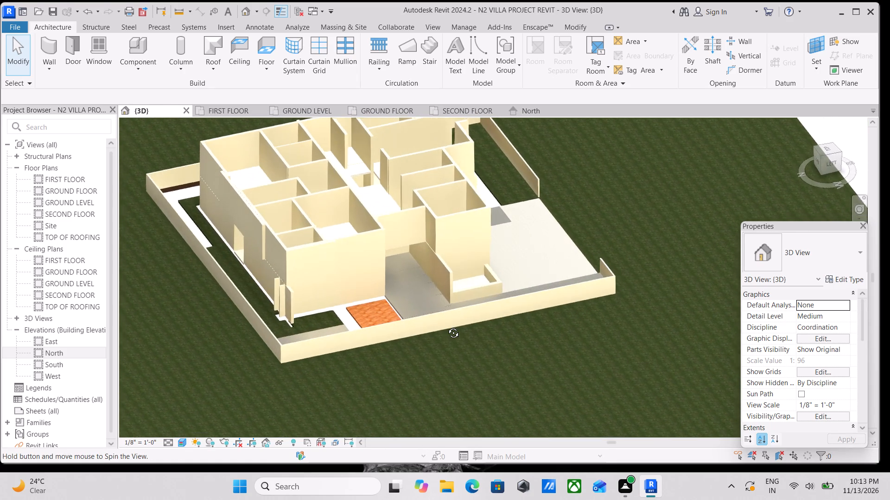
{"action": "middle_click_drag", "start_coordinate": [446, 326], "coordinate": [456, 247], "text": "shift"}
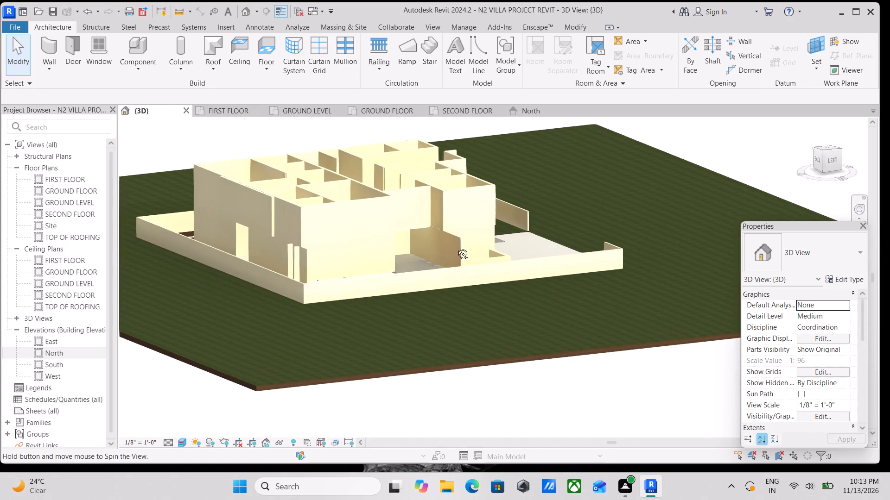
{"action": "middle_click_drag", "start_coordinate": [456, 247], "coordinate": [407, 213], "text": "shift"}
{"action": "scroll", "coordinate": [407, 213], "scroll_direction": "up", "scroll_amount": 2, "text": "shift"}
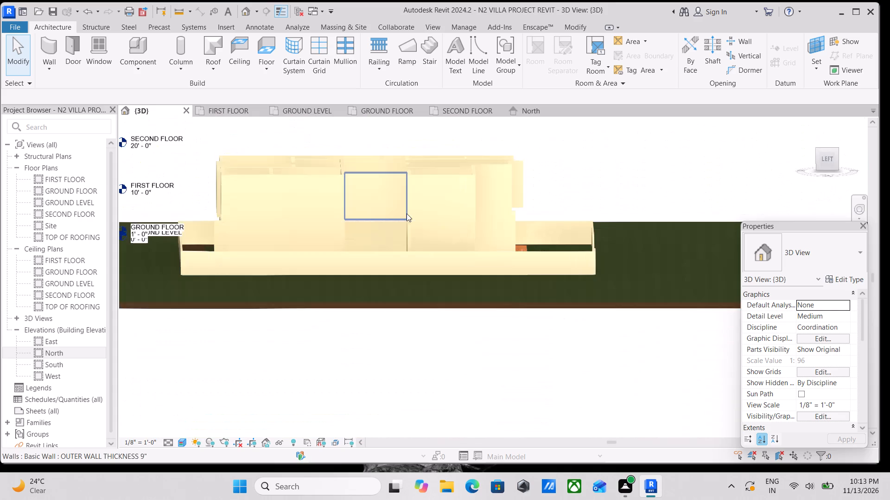
Examine the front-left corner of the villa in the 3D view, including the sit-out, paving and compound wall.
{"action": "scroll", "coordinate": [407, 213], "scroll_direction": "down", "scroll_amount": 3}
{"action": "middle_click_drag", "start_coordinate": [407, 213], "coordinate": [334, 330], "text": "shift"}
{"action": "scroll", "coordinate": [330, 330], "scroll_direction": "up", "scroll_amount": 1}
{"action": "middle_click_drag", "start_coordinate": [464, 284], "coordinate": [431, 274], "text": "shift"}
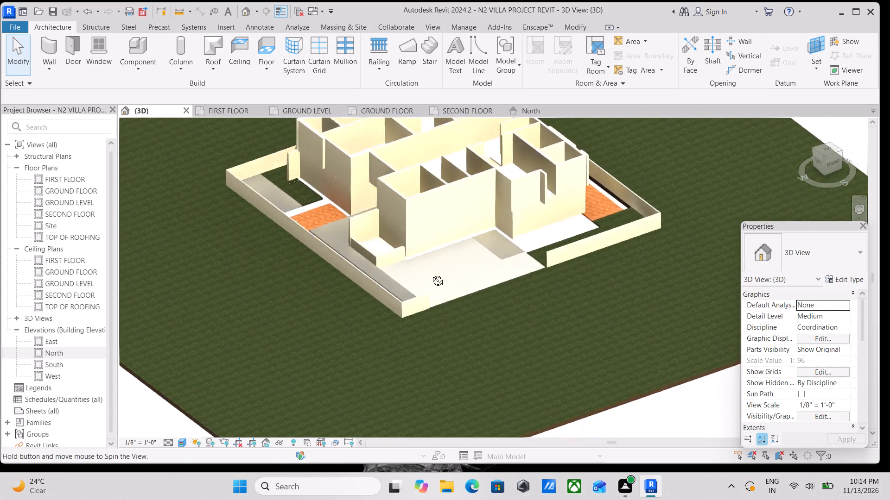
{"action": "middle_click_drag", "start_coordinate": [431, 274], "coordinate": [432, 243], "text": "shift"}
{"action": "scroll", "coordinate": [432, 242], "scroll_direction": "up", "scroll_amount": 2, "text": "shift"}
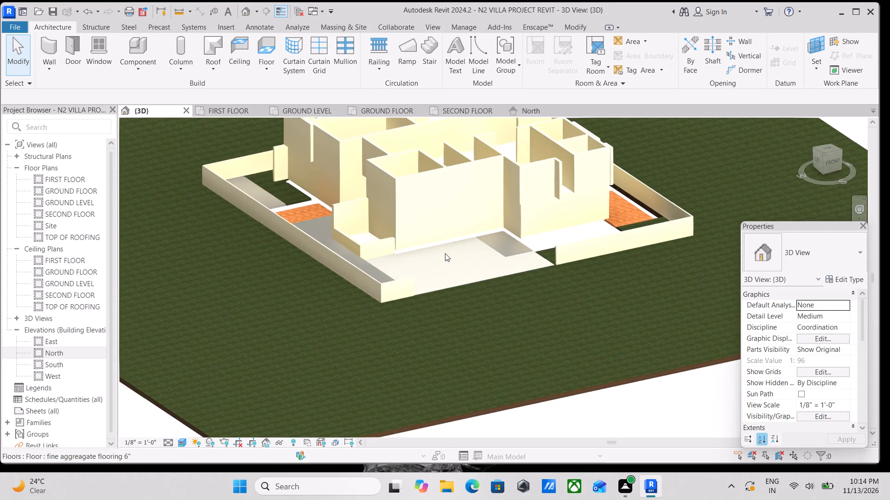
{"action": "scroll", "coordinate": [445, 253], "scroll_direction": "up", "scroll_amount": 7}
{"action": "scroll", "coordinate": [445, 253], "scroll_direction": "down", "scroll_amount": 3}
{"action": "middle_click_drag", "start_coordinate": [445, 253], "coordinate": [445, 236], "text": "shift"}
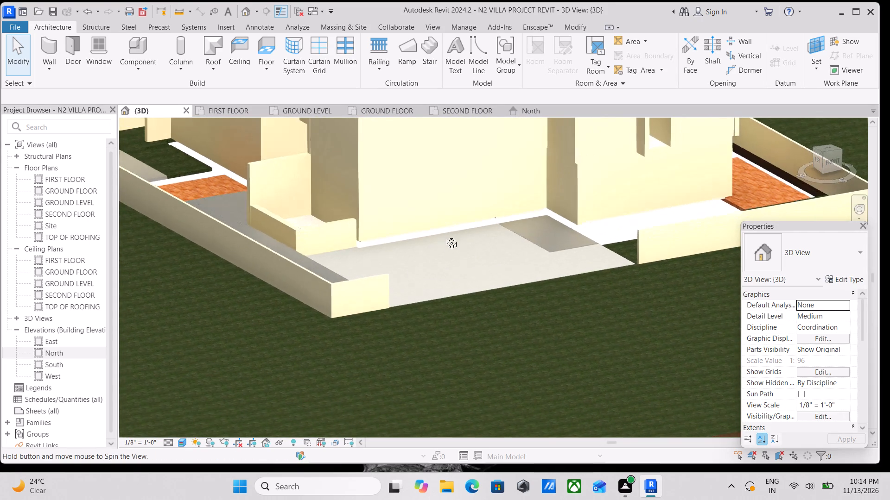
{"action": "middle_click_drag", "start_coordinate": [445, 236], "coordinate": [470, 270], "text": "shift"}
{"action": "middle_click_drag", "start_coordinate": [464, 269], "coordinate": [452, 262], "text": "shift"}
{"action": "scroll", "coordinate": [452, 262], "scroll_direction": "down", "scroll_amount": 3}
{"action": "middle_click_drag", "start_coordinate": [452, 262], "coordinate": [448, 291], "text": "shift"}
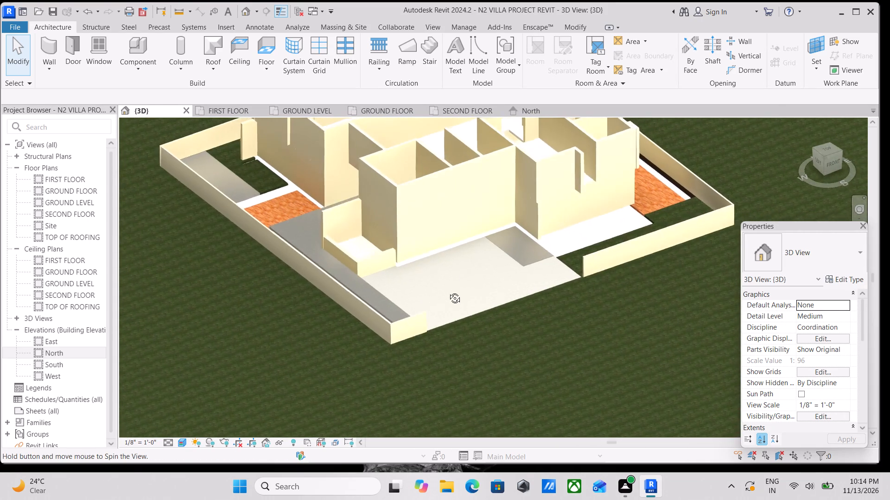
{"action": "middle_click_drag", "start_coordinate": [448, 291], "coordinate": [414, 288], "text": "shift"}
{"action": "scroll", "coordinate": [414, 288], "scroll_direction": "up", "scroll_amount": 1, "text": "shift"}
{"action": "scroll", "coordinate": [414, 288], "scroll_direction": "down", "scroll_amount": 3}
{"action": "middle_click_drag", "start_coordinate": [414, 288], "coordinate": [440, 235]}
{"action": "scroll", "coordinate": [440, 235], "scroll_direction": "up", "scroll_amount": 1}
{"action": "scroll", "coordinate": [440, 235], "scroll_direction": "down", "scroll_amount": 3}
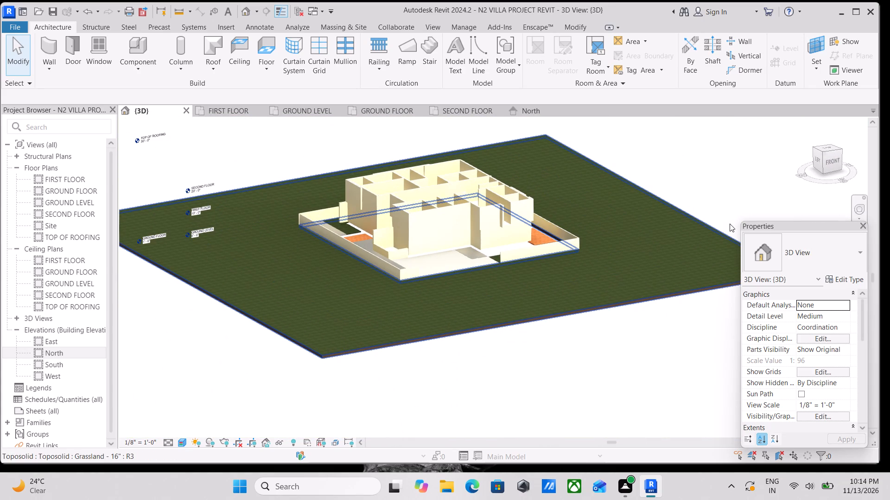
Examine the villa straight from the front in the 3D view, comparing the wall tops with the level lines.
{"action": "left_click", "coordinate": [834, 165]}
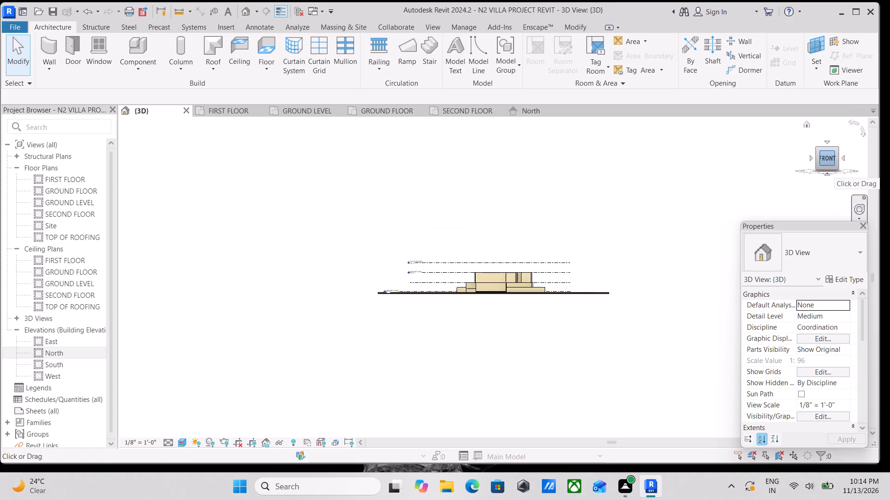
{"action": "scroll", "coordinate": [518, 353], "scroll_direction": "up", "scroll_amount": 2}
{"action": "scroll", "coordinate": [525, 252], "scroll_direction": "up", "scroll_amount": 7}
{"action": "scroll", "coordinate": [477, 261], "scroll_direction": "up", "scroll_amount": 3}
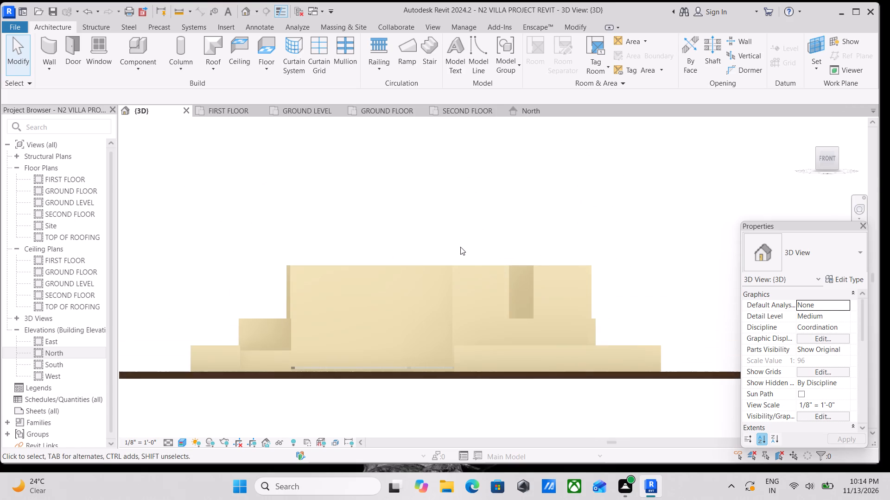
{"action": "scroll", "coordinate": [311, 262], "scroll_direction": "up", "scroll_amount": 2}
{"action": "middle_click_drag", "start_coordinate": [307, 262], "coordinate": [331, 312]}
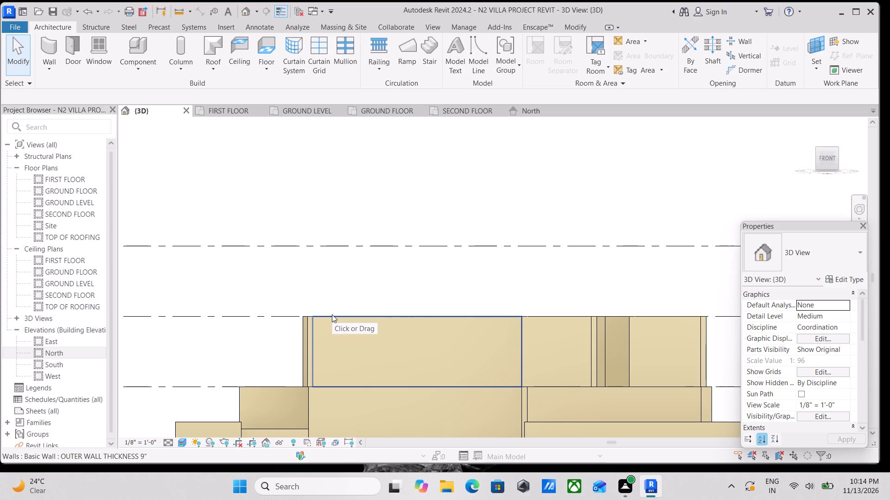
{"action": "scroll", "coordinate": [367, 326], "scroll_direction": "down", "scroll_amount": 2}
{"action": "scroll", "coordinate": [399, 302], "scroll_direction": "down", "scroll_amount": 3}
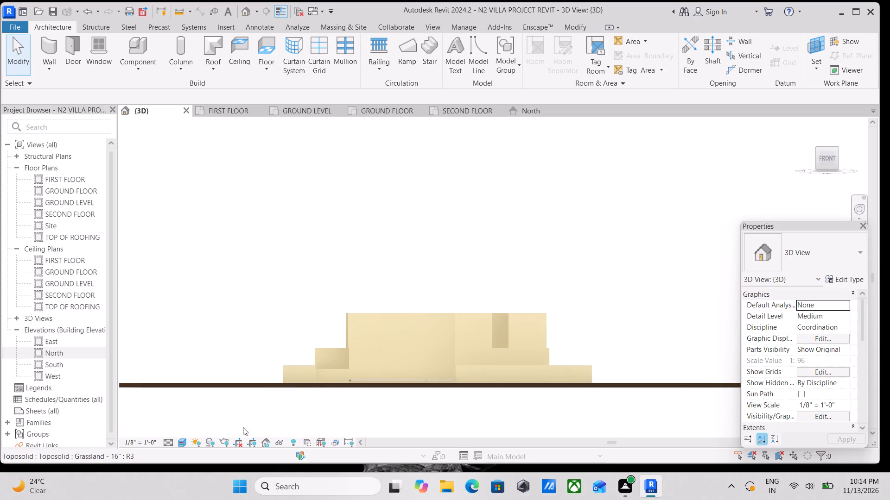
Set the 3D view's visual style to Shaded and check the front walls against the levels up to TOP OF ROOFING.
{"action": "left_click", "coordinate": [177, 440]}
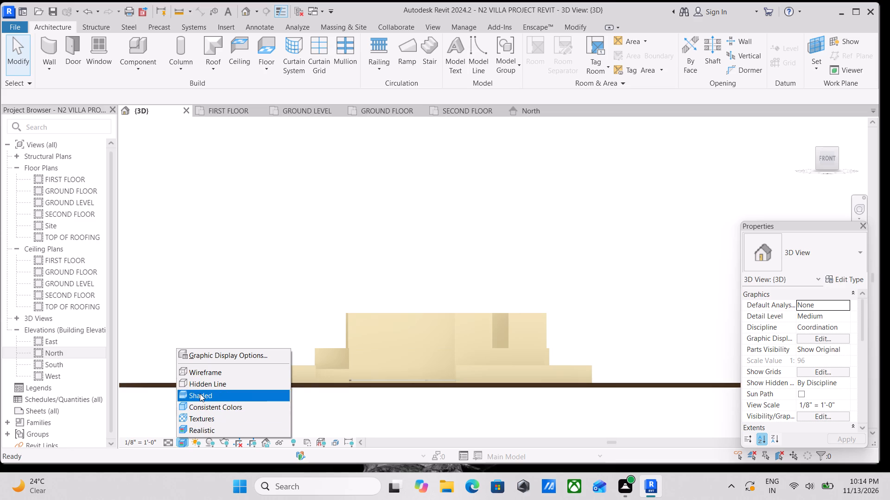
{"action": "left_click", "coordinate": [200, 394]}
{"action": "scroll", "coordinate": [560, 302], "scroll_direction": "down", "scroll_amount": 1}
{"action": "middle_click_drag", "start_coordinate": [560, 302], "coordinate": [573, 342]}
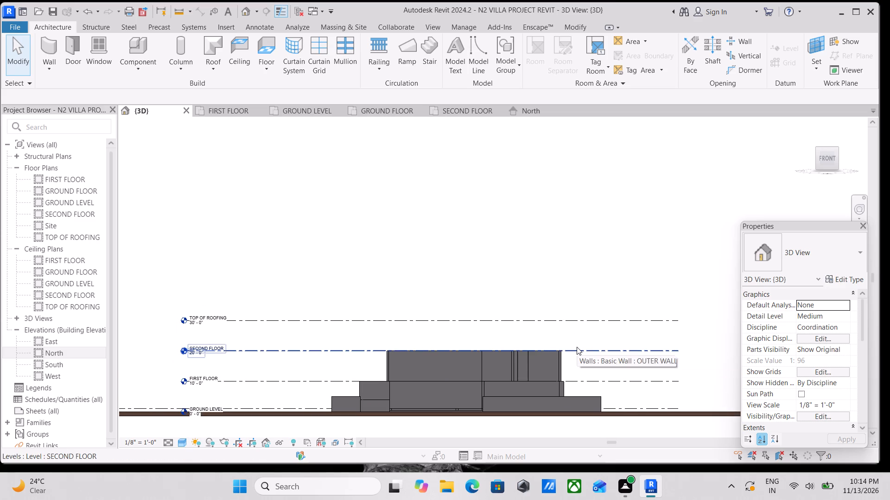
{"action": "scroll", "coordinate": [546, 358], "scroll_direction": "up", "scroll_amount": 4}
{"action": "middle_click_drag", "start_coordinate": [487, 340], "coordinate": [567, 343]}
{"action": "scroll", "coordinate": [401, 349], "scroll_direction": "down", "scroll_amount": 2}
{"action": "middle_click_drag", "start_coordinate": [401, 349], "coordinate": [405, 322]}
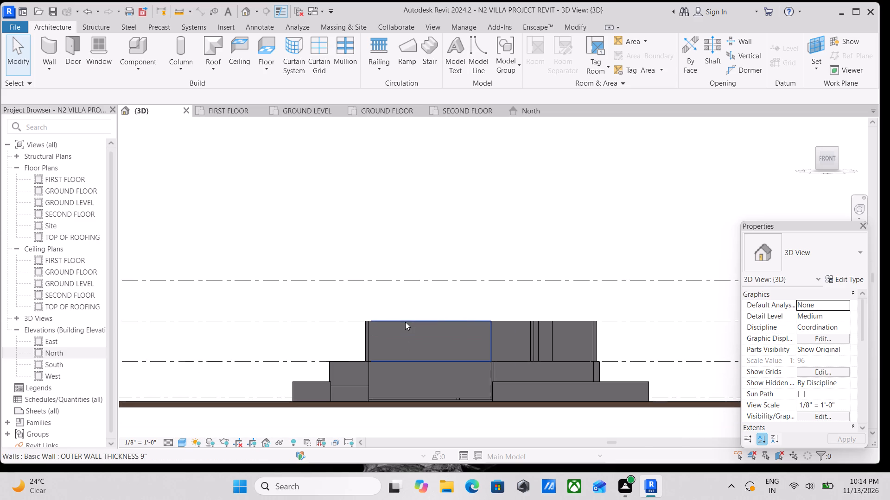
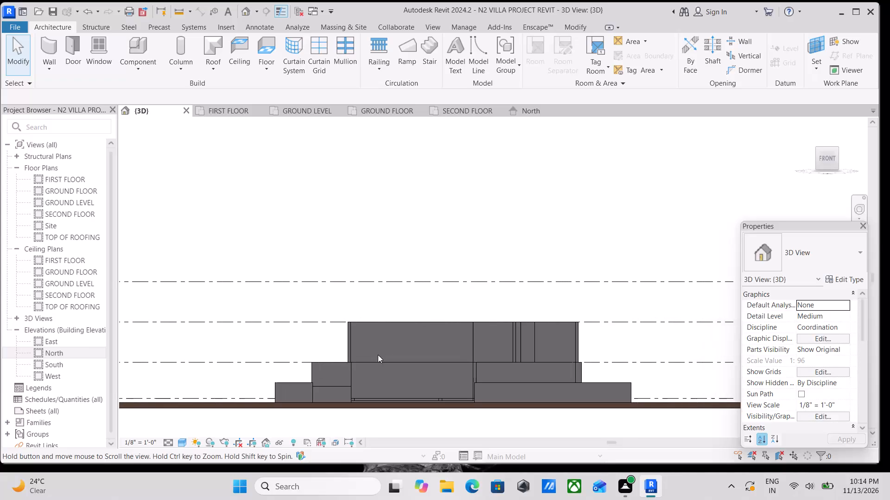
Examine the villa's walls in the 3D view from several sides and from the front against the floor levels.
{"action": "scroll", "coordinate": [378, 355], "scroll_direction": "down", "scroll_amount": 1}
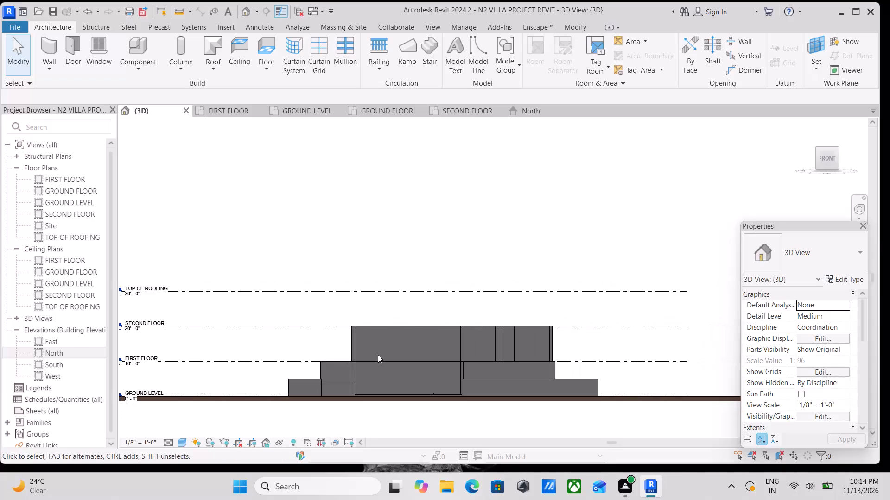
{"action": "middle_click_drag", "start_coordinate": [378, 355], "coordinate": [444, 426], "text": "shift"}
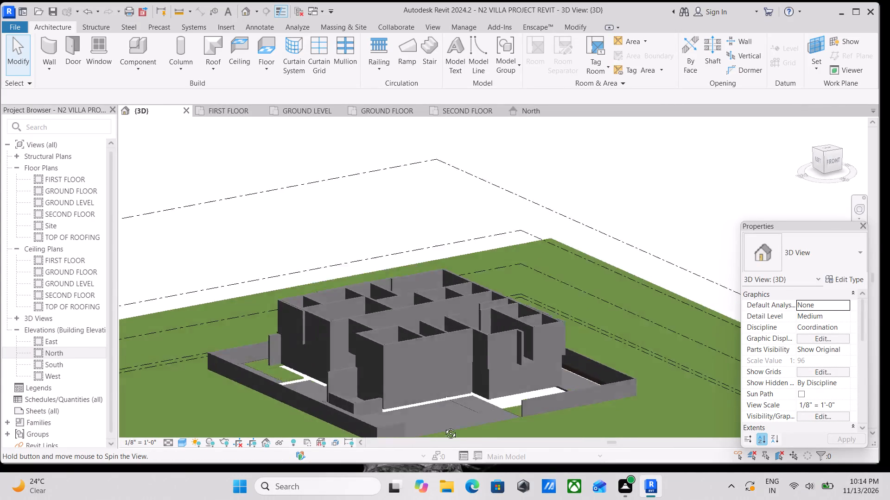
{"action": "middle_click_drag", "start_coordinate": [444, 426], "coordinate": [598, 433], "text": "shift"}
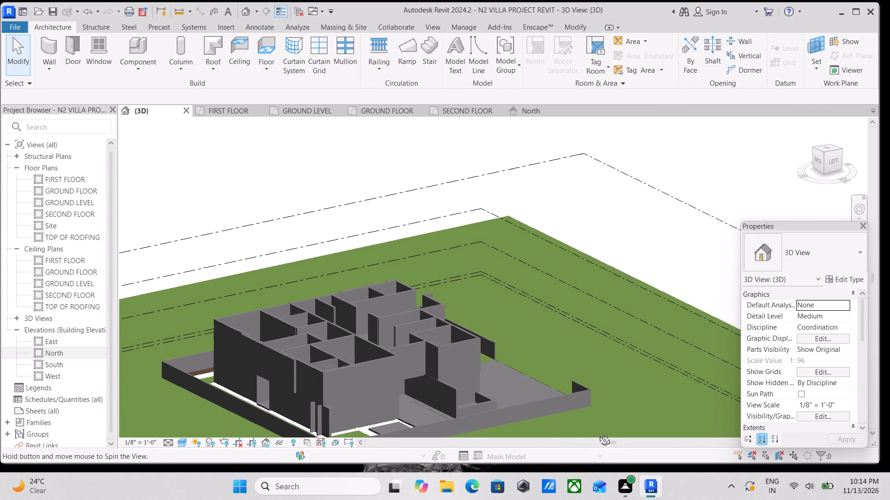
{"action": "middle_click_drag", "start_coordinate": [598, 433], "coordinate": [478, 445], "text": "shift"}
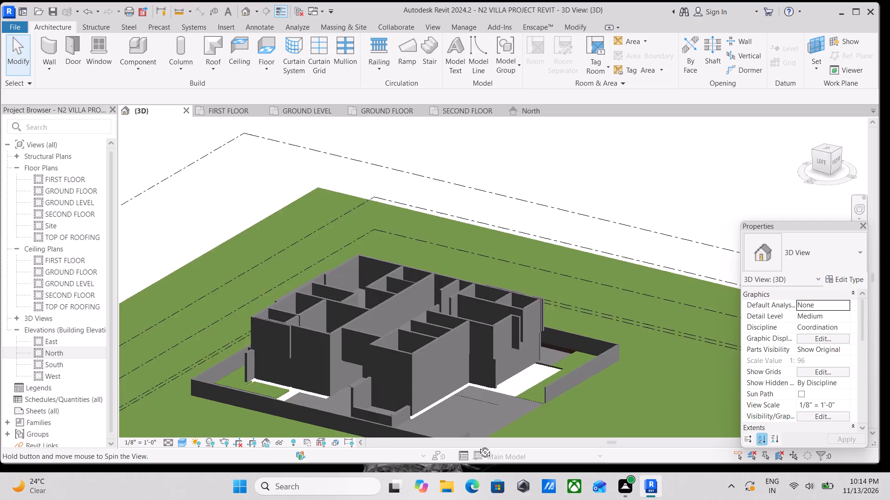
{"action": "middle_click_drag", "start_coordinate": [478, 445], "coordinate": [384, 363], "text": "shift"}
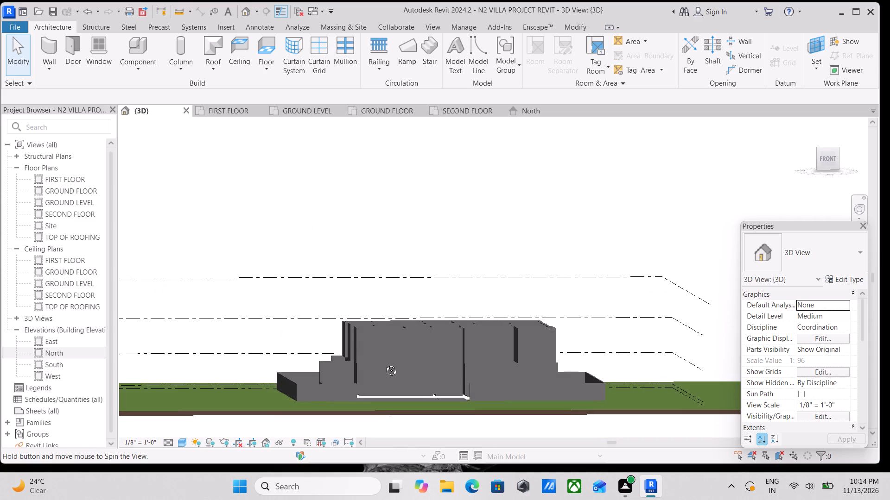
{"action": "middle_click_drag", "start_coordinate": [384, 363], "coordinate": [384, 356], "text": "shift"}
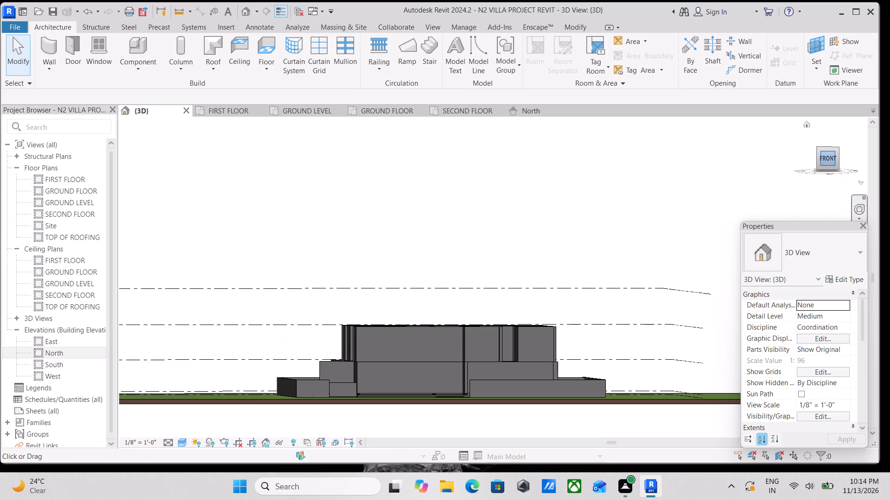
{"action": "left_click", "coordinate": [828, 162]}
{"action": "scroll", "coordinate": [644, 254], "scroll_direction": "up", "scroll_amount": 3}
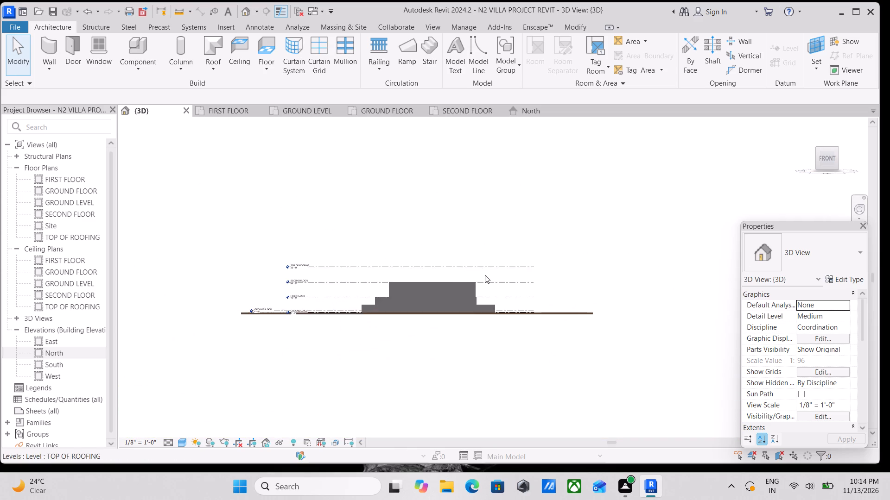
{"action": "scroll", "coordinate": [479, 276], "scroll_direction": "up", "scroll_amount": 4}
{"action": "scroll", "coordinate": [291, 280], "scroll_direction": "up", "scroll_amount": 1}
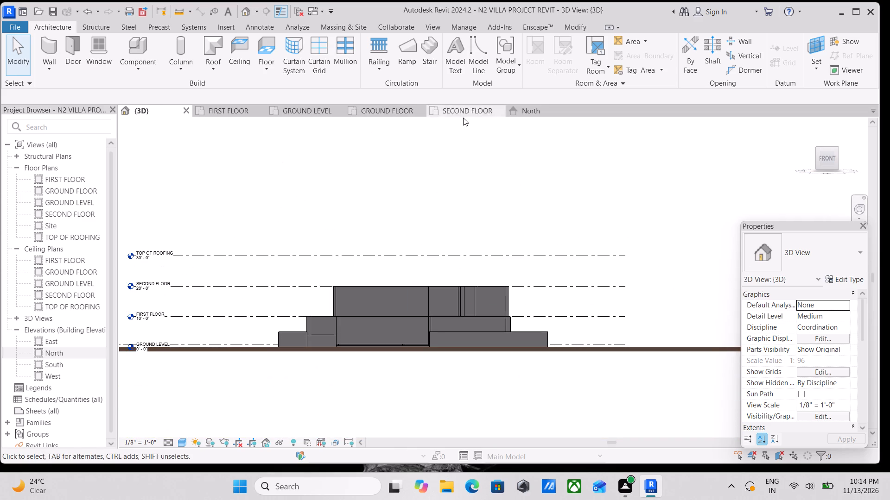
Open the SECOND FLOOR plan view and examine the second floor plan image.
{"action": "double_click", "coordinate": [465, 110]}
{"action": "scroll", "coordinate": [500, 255], "scroll_direction": "down", "scroll_amount": 3}
{"action": "middle_click_drag", "start_coordinate": [499, 255], "coordinate": [458, 261]}
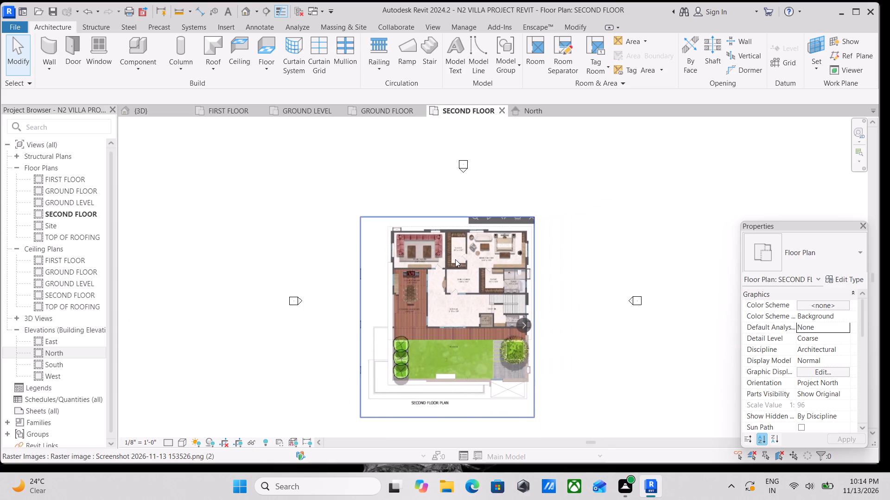
{"action": "scroll", "coordinate": [520, 263], "scroll_direction": "up", "scroll_amount": 3}
{"action": "scroll", "coordinate": [495, 308], "scroll_direction": "up", "scroll_amount": 2}
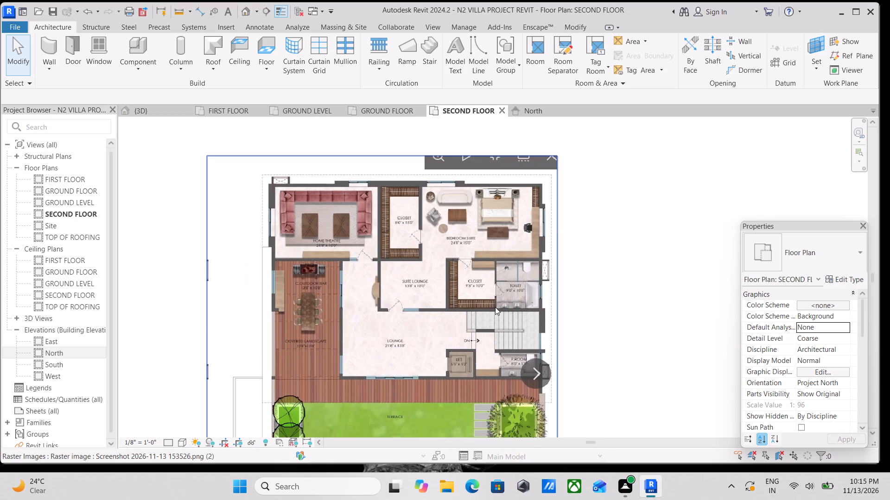
{"action": "middle_click_drag", "start_coordinate": [495, 305], "coordinate": [489, 244]}
{"action": "scroll", "coordinate": [528, 298], "scroll_direction": "up", "scroll_amount": 2}
{"action": "scroll", "coordinate": [518, 251], "scroll_direction": "down", "scroll_amount": 4}
{"action": "middle_click_drag", "start_coordinate": [518, 251], "coordinate": [521, 269]}
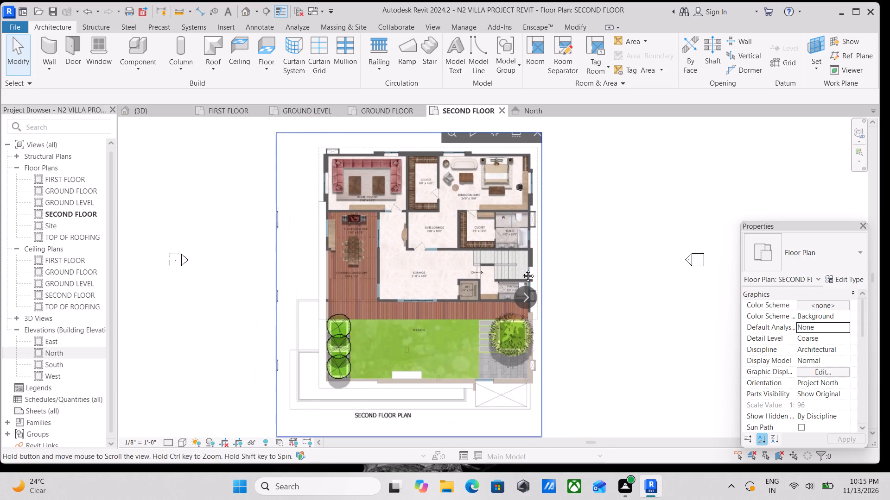
{"action": "middle_click_drag", "start_coordinate": [521, 269], "coordinate": [524, 272]}
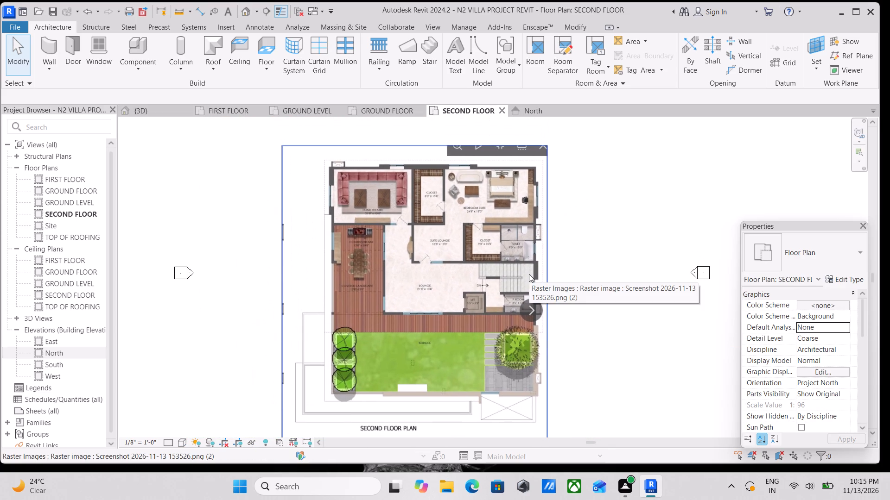
Select the second floor plan image and nudge its position slightly down the sheet, correcting any overshoot back up.
{"action": "key", "text": "Down"}
{"action": "key", "text": "Down"}
{"action": "key", "text": "Down"}
{"action": "scroll", "coordinate": [432, 275], "scroll_direction": "down", "scroll_amount": 3}
{"action": "middle_click_drag", "start_coordinate": [432, 275], "coordinate": [473, 355]}
{"action": "middle_click_drag", "start_coordinate": [465, 297], "coordinate": [477, 260]}
{"action": "left_click", "coordinate": [400, 231]}
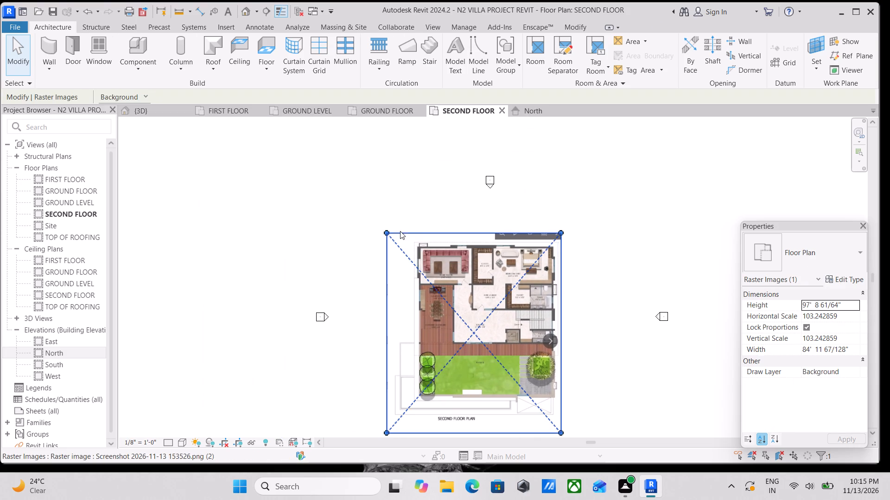
{"action": "key", "text": "Down"}
{"action": "key", "text": "Down"}
{"action": "key", "text": "Down"}
{"action": "key", "text": "Down"}
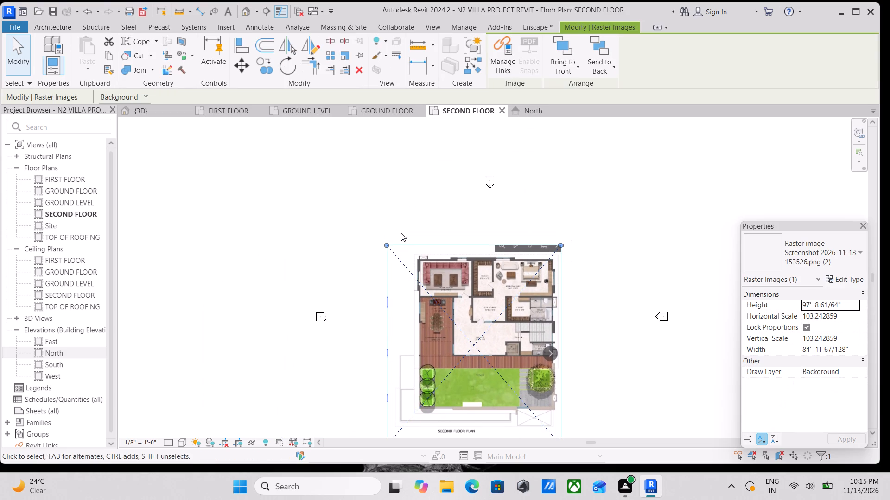
{"action": "key", "text": "Down"}
{"action": "key", "text": "Down"}
{"action": "key", "text": "Down"}
{"action": "key", "text": "Down"}
{"action": "key", "text": "Down"}
{"action": "key", "text": "Down"}
{"action": "key", "text": "Down"}
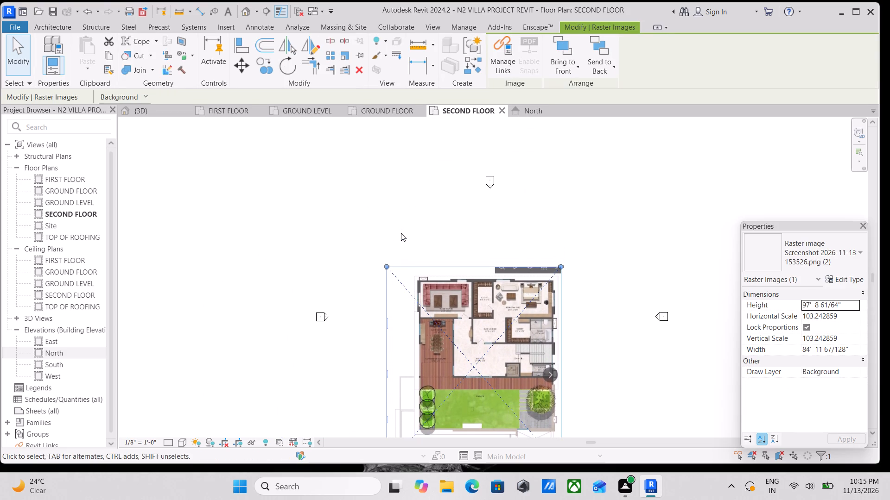
{"action": "key", "text": "Down"}
{"action": "key", "text": "Down"}
{"action": "key", "text": "Down"}
{"action": "key", "text": "Down"}
{"action": "key", "text": "Down"}
{"action": "key", "text": "Down"}
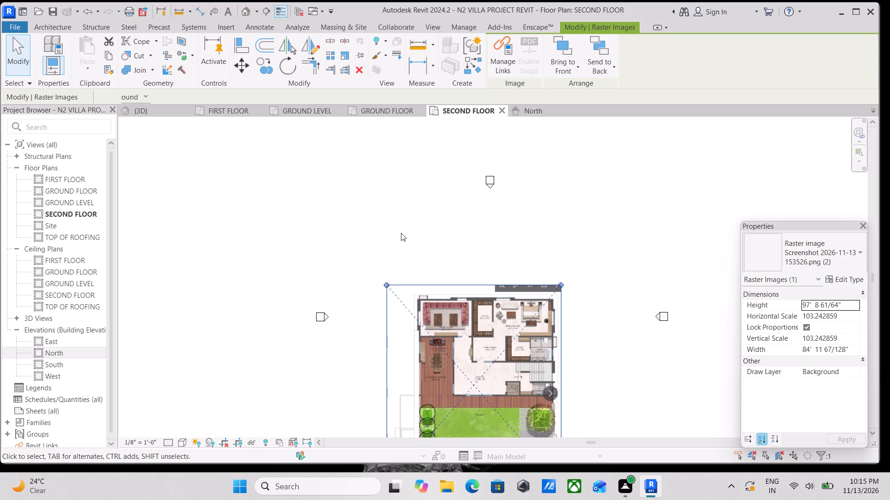
{"action": "key", "text": "Down"}
{"action": "key", "text": "Up"}
{"action": "key", "text": "Up"}
{"action": "key", "text": "Up"}
{"action": "key", "text": "Up"}
{"action": "key", "text": "Up"}
{"action": "key", "text": "Up"}
{"action": "key", "text": "Up"}
{"action": "key", "text": "Up"}
{"action": "key", "text": "Up"}
{"action": "key", "text": "Up"}
{"action": "key", "text": "Up"}
{"action": "key", "text": "Up"}
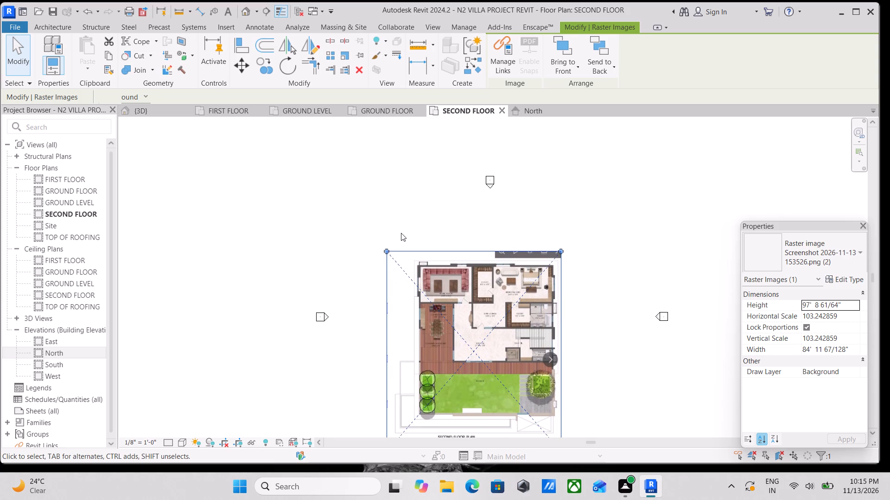
{"action": "key", "text": "Up"}
{"action": "key", "text": "Up"}
{"action": "key", "text": "Up"}
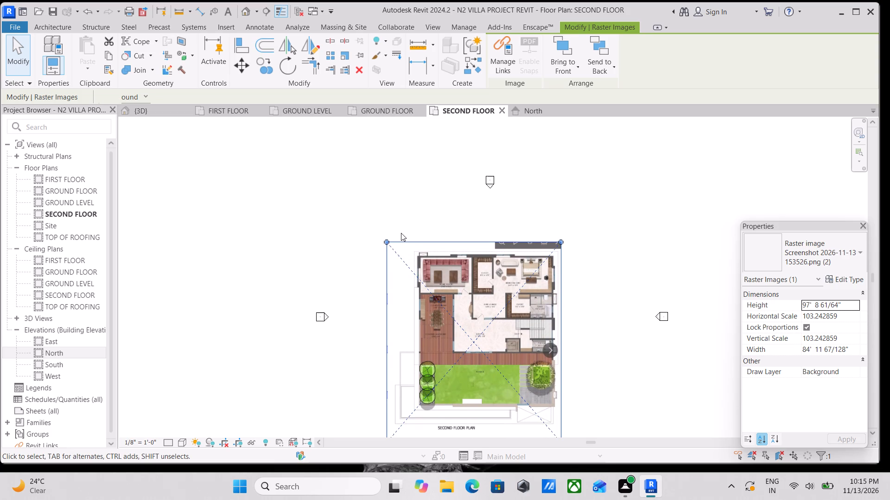
Nudge the plan image slightly to the right and a touch further down, then deselect it.
{"action": "key", "text": "Down"}
{"action": "key", "text": "Right"}
{"action": "key", "text": "Up"}
{"action": "key", "text": "Down"}
{"action": "key", "text": "Right"}
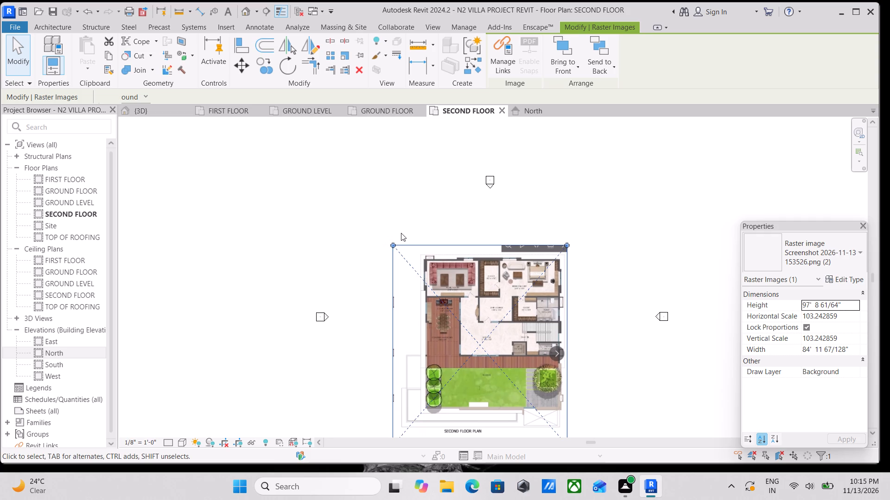
{"action": "key", "text": "Up"}
{"action": "key", "text": "Up"}
{"action": "key", "text": "Down"}
{"action": "scroll", "coordinate": [401, 233], "scroll_direction": "down", "scroll_amount": 2}
{"action": "middle_click_drag", "start_coordinate": [401, 233], "coordinate": [414, 208]}
{"action": "key", "text": "Down"}
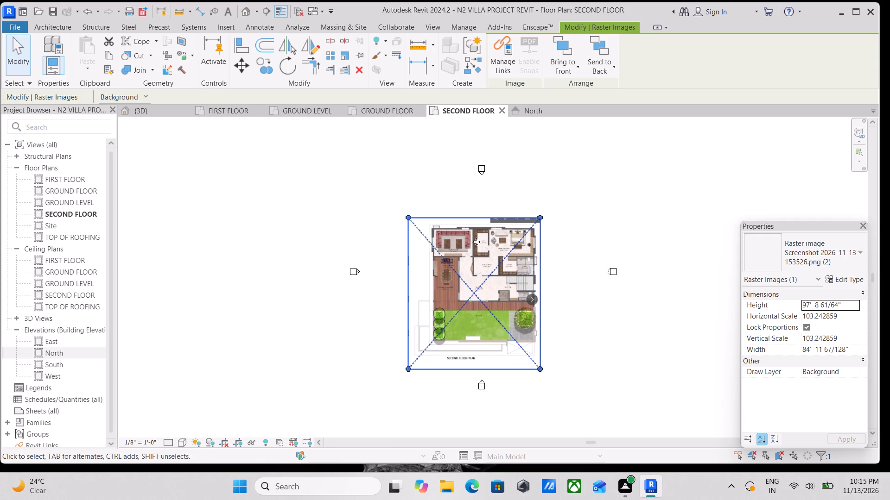
{"action": "key", "text": "Escape"}
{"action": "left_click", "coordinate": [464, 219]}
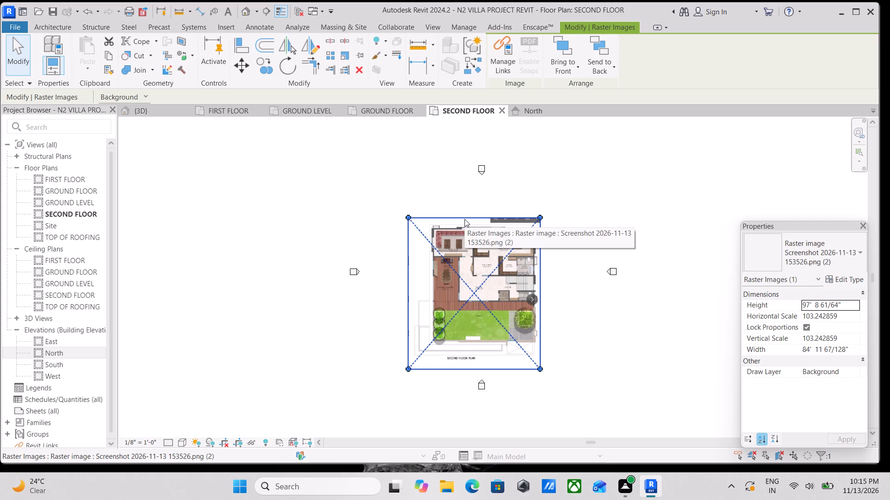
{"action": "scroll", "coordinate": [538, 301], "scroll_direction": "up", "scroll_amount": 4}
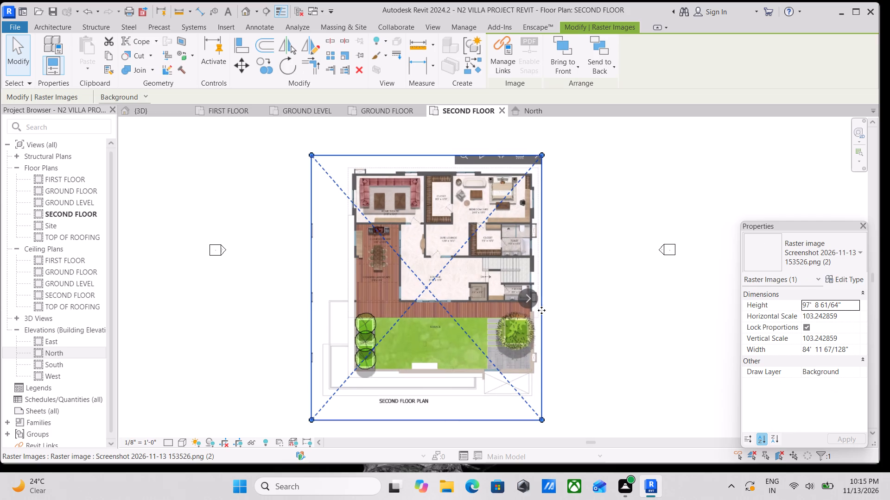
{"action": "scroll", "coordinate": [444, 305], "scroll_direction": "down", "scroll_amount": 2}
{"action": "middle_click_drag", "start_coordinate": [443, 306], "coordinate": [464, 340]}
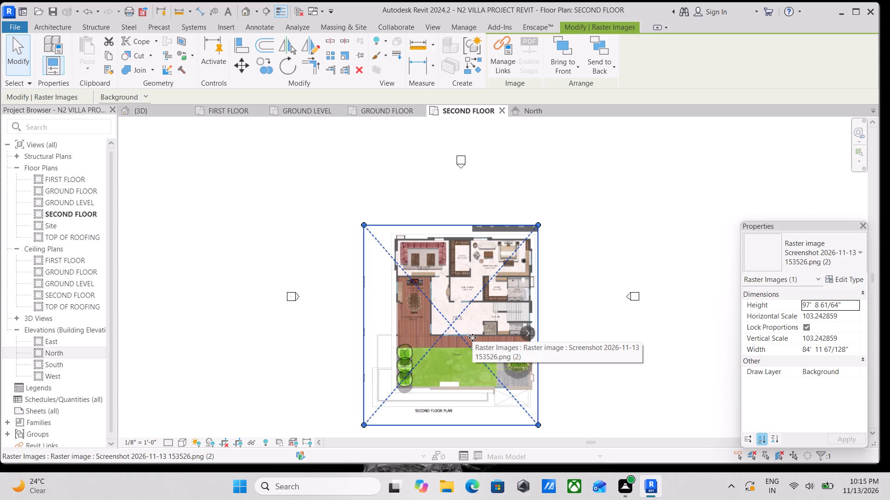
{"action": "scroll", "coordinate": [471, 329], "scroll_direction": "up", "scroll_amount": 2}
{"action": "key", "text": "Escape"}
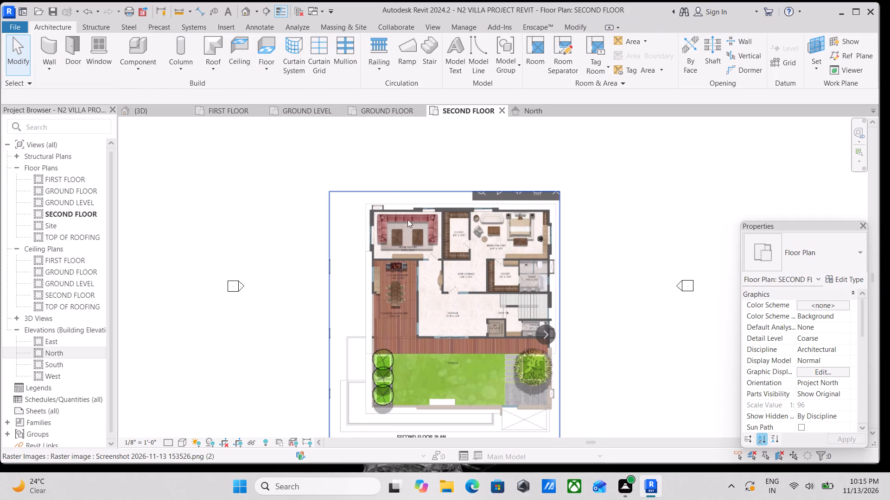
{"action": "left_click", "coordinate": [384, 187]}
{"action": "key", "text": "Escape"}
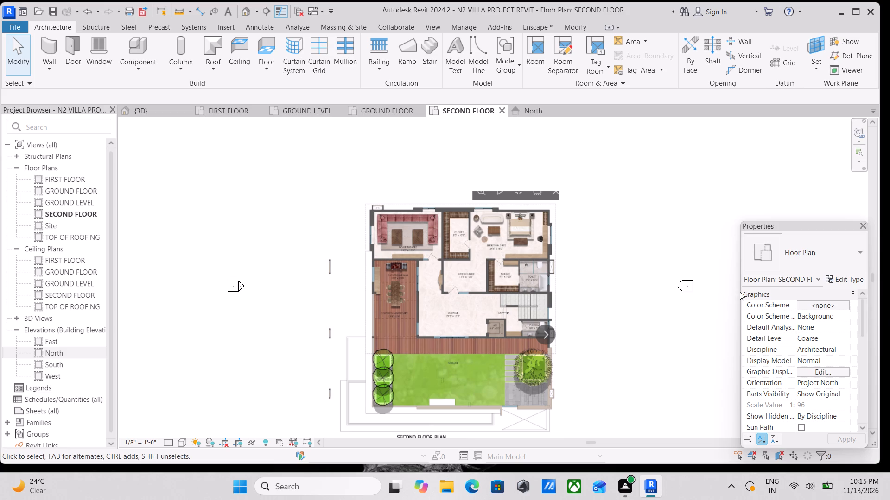
Examine the second floor plan image and the wall fragments beside it to judge how the image is aligned.
{"action": "scroll", "coordinate": [670, 324], "scroll_direction": "up", "scroll_amount": 2}
{"action": "scroll", "coordinate": [457, 315], "scroll_direction": "up", "scroll_amount": 2}
{"action": "middle_click_drag", "start_coordinate": [447, 302], "coordinate": [466, 388]}
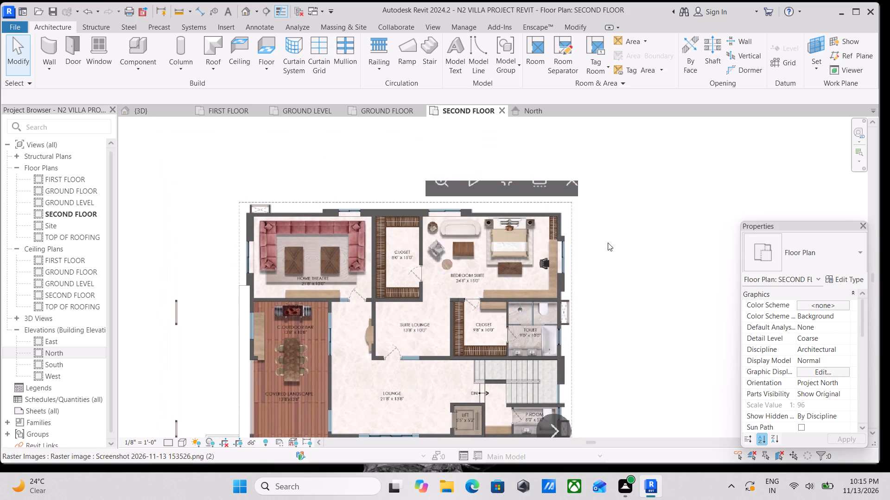
{"action": "scroll", "coordinate": [883, 318], "scroll_direction": "down", "scroll_amount": 2}
{"action": "middle_click_drag", "start_coordinate": [885, 318], "coordinate": [882, 357]}
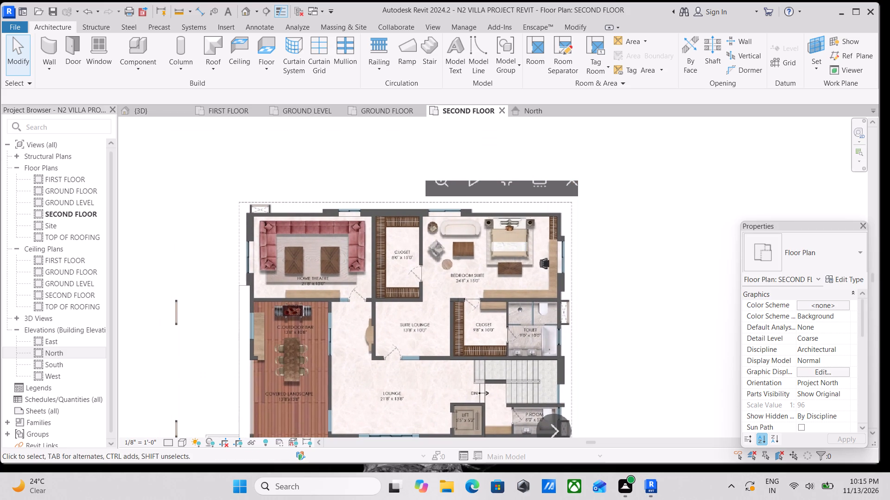
{"action": "scroll", "coordinate": [395, 306], "scroll_direction": "down", "scroll_amount": 2}
{"action": "middle_click_drag", "start_coordinate": [394, 301], "coordinate": [452, 237]}
{"action": "scroll", "coordinate": [152, 364], "scroll_direction": "up", "scroll_amount": 2}
{"action": "scroll", "coordinate": [197, 390], "scroll_direction": "up", "scroll_amount": 3}
{"action": "scroll", "coordinate": [261, 243], "scroll_direction": "up", "scroll_amount": 3}
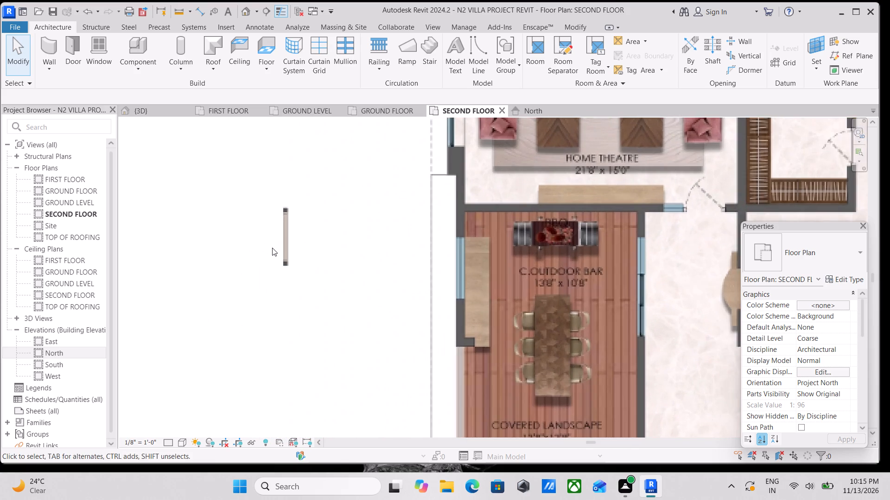
{"action": "scroll", "coordinate": [272, 248], "scroll_direction": "up", "scroll_amount": 6}
{"action": "scroll", "coordinate": [272, 248], "scroll_direction": "down", "scroll_amount": 15}
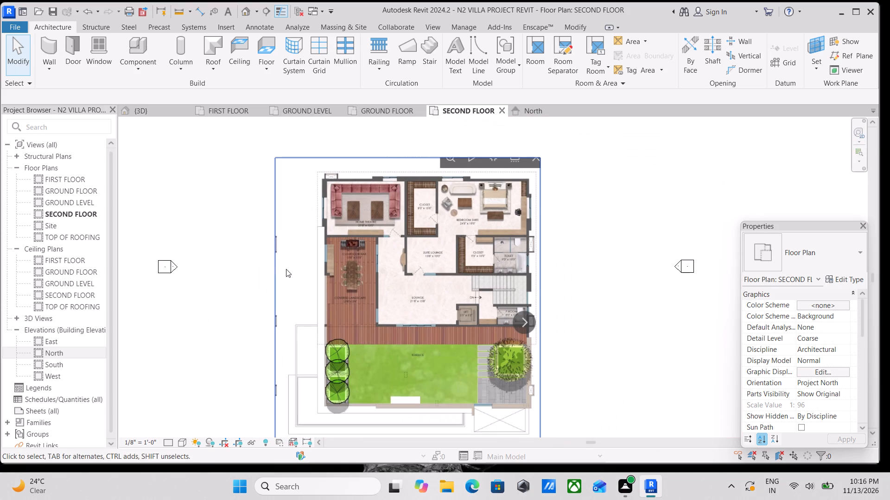
{"action": "middle_click_drag", "start_coordinate": [323, 345], "coordinate": [282, 294]}
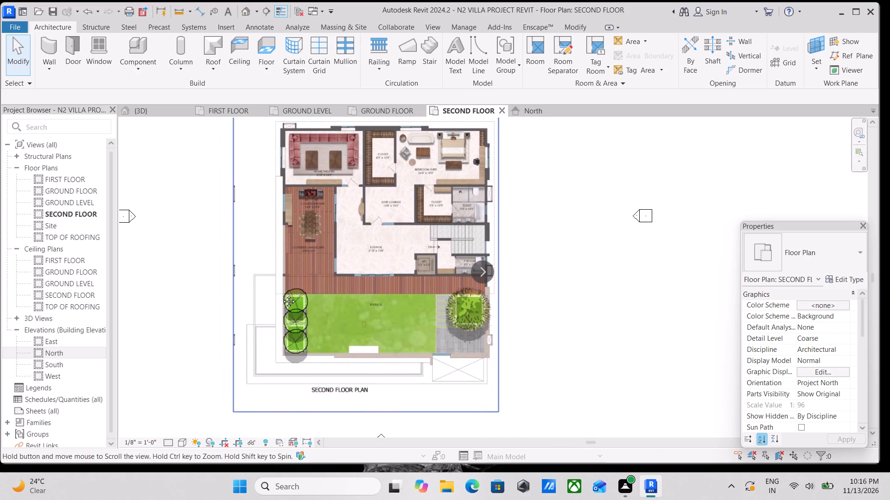
{"action": "middle_click_drag", "start_coordinate": [282, 294], "coordinate": [282, 294]}
{"action": "scroll", "coordinate": [292, 351], "scroll_direction": "up", "scroll_amount": 2}
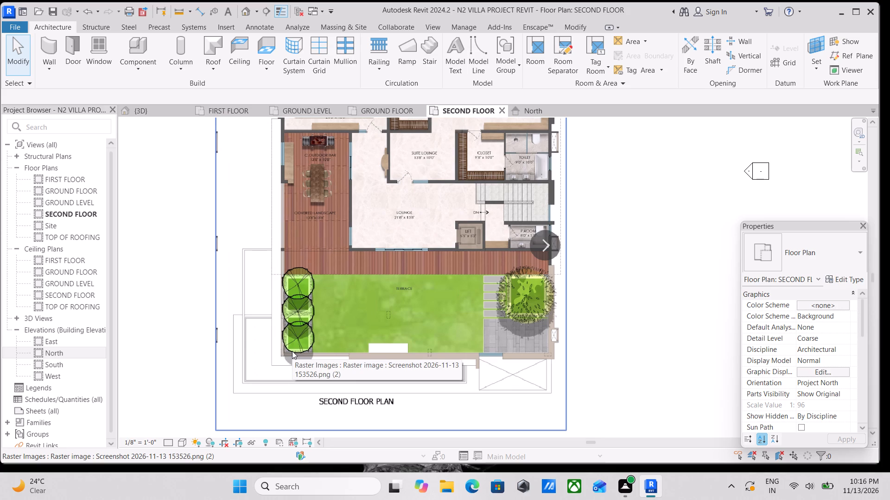
{"action": "scroll", "coordinate": [292, 351], "scroll_direction": "up", "scroll_amount": 3}
{"action": "scroll", "coordinate": [292, 351], "scroll_direction": "down", "scroll_amount": 3}
{"action": "middle_click_drag", "start_coordinate": [292, 353], "coordinate": [315, 419]}
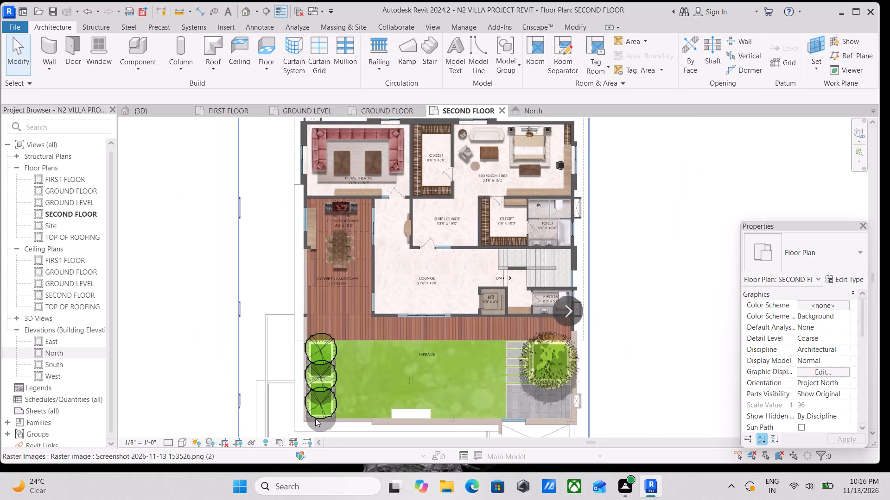
{"action": "scroll", "coordinate": [334, 361], "scroll_direction": "down", "scroll_amount": 3}
{"action": "middle_click_drag", "start_coordinate": [334, 361], "coordinate": [356, 411]}
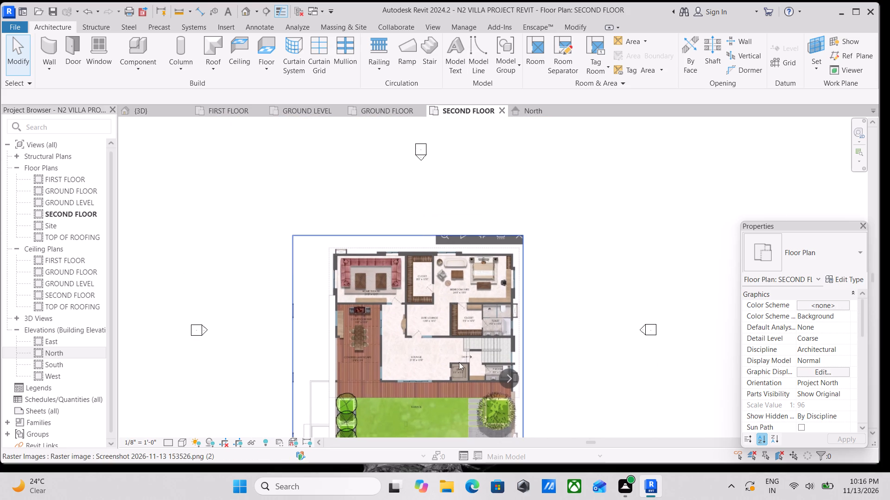
{"action": "scroll", "coordinate": [458, 331], "scroll_direction": "down", "scroll_amount": 3}
{"action": "middle_click_drag", "start_coordinate": [458, 330], "coordinate": [439, 273]}
{"action": "scroll", "coordinate": [454, 278], "scroll_direction": "up", "scroll_amount": 1}
{"action": "scroll", "coordinate": [838, 398], "scroll_direction": "down", "scroll_amount": 2}
Set the SECOND FLOOR plan view's underlay base level to FIRST FLOOR.
{"action": "scroll", "coordinate": [829, 398], "scroll_direction": "down", "scroll_amount": 2}
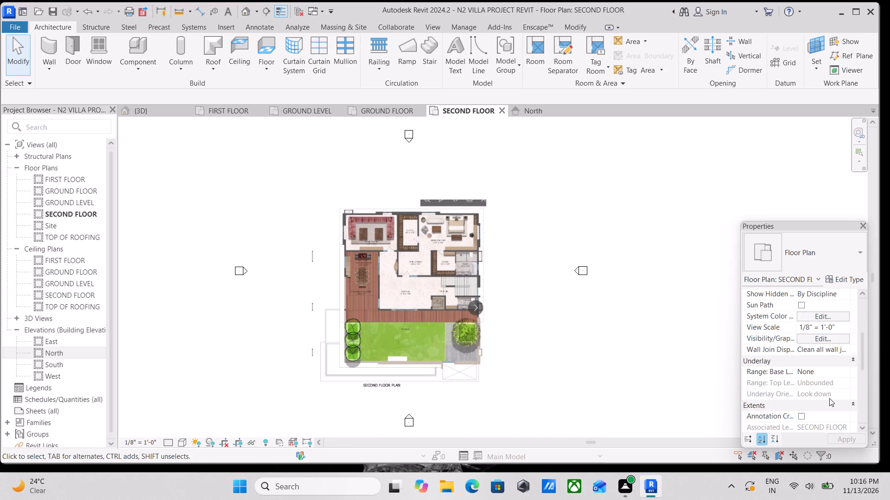
{"action": "scroll", "coordinate": [829, 398], "scroll_direction": "down", "scroll_amount": 2}
{"action": "scroll", "coordinate": [829, 398], "scroll_direction": "up", "scroll_amount": 2}
{"action": "left_click", "coordinate": [846, 368]}
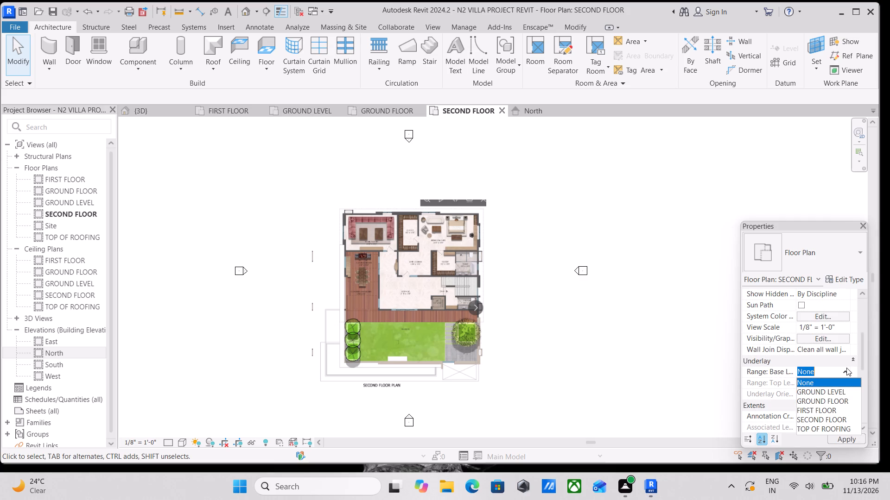
{"action": "left_click", "coordinate": [827, 409]}
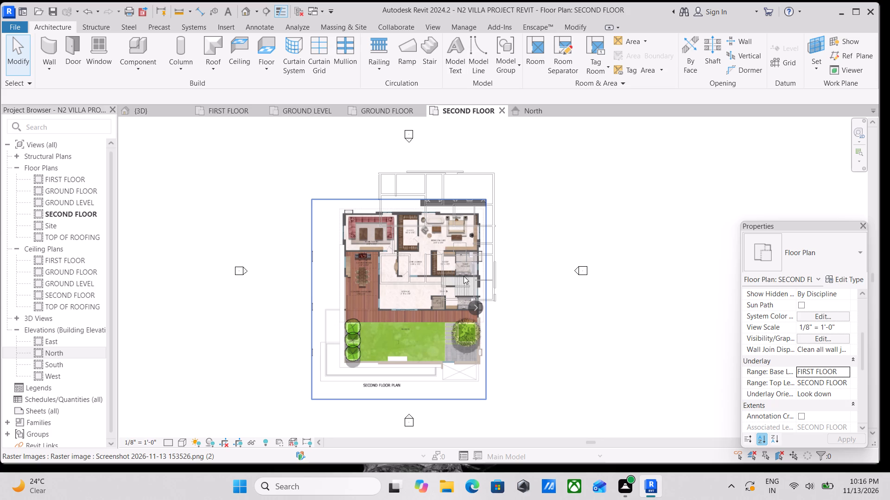
Select the second floor plan image and nudge it right until its outer wall nears the first floor underlay's matching outer wall.
{"action": "scroll", "coordinate": [464, 276], "scroll_direction": "up", "scroll_amount": 3}
{"action": "middle_click_drag", "start_coordinate": [440, 225], "coordinate": [485, 281]}
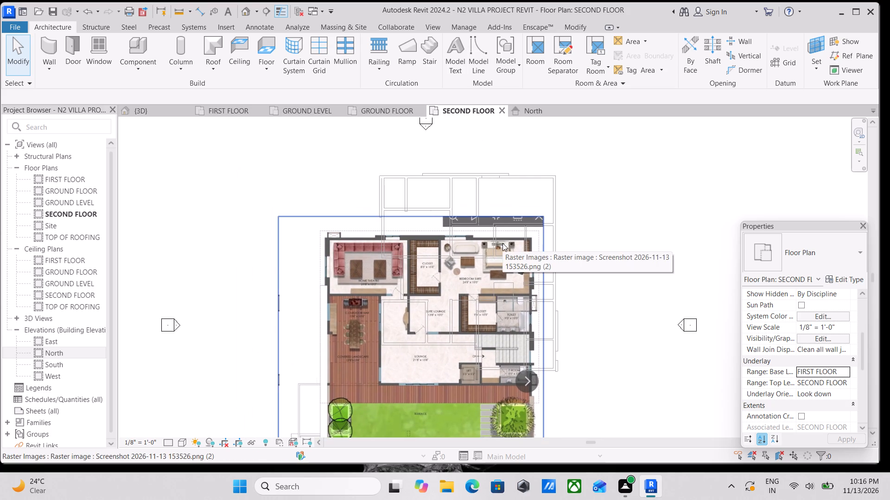
{"action": "key", "text": "Up"}
{"action": "key", "text": "Up"}
{"action": "key", "text": "Up"}
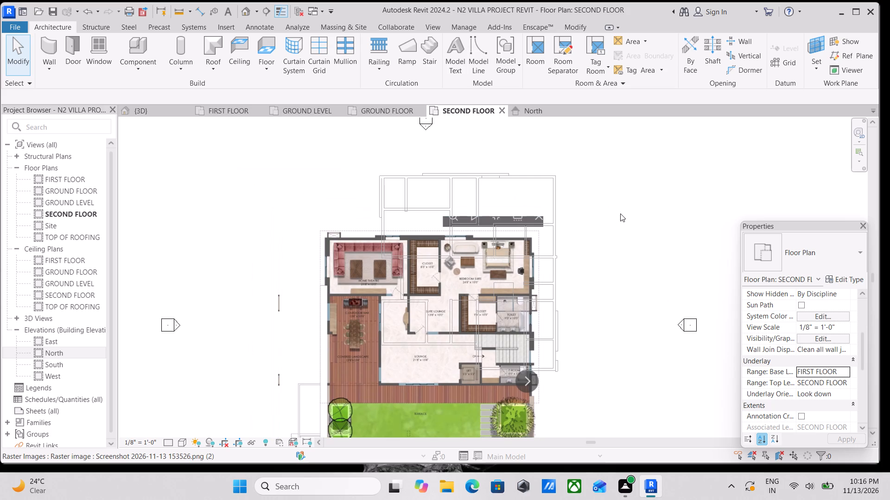
{"action": "key", "text": "Right"}
{"action": "left_click", "coordinate": [545, 242]}
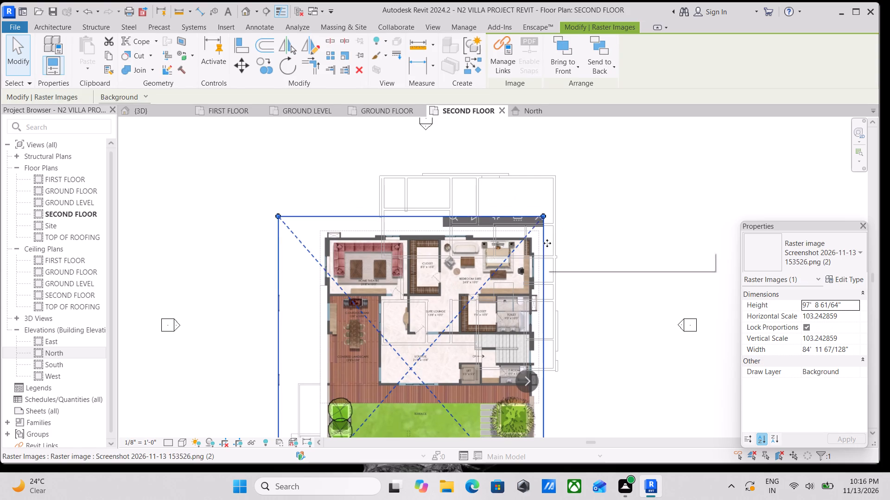
{"action": "key", "text": "Right"}
{"action": "key", "text": "Right"}
{"action": "key", "text": "Right"}
{"action": "key", "text": "Right"}
{"action": "key", "text": "Right"}
{"action": "key", "text": "Right"}
{"action": "key", "text": "Right"}
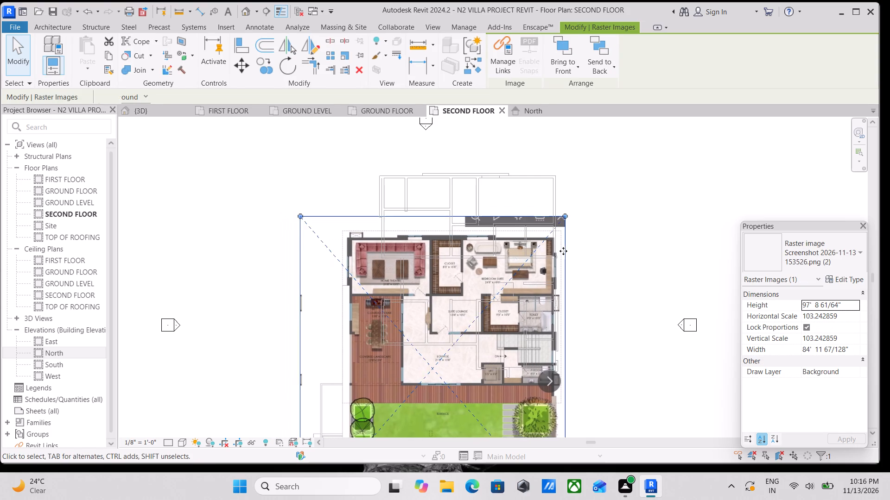
{"action": "key", "text": "Right"}
Nudge the plan image up so its upper exterior wall meets the upper edge of the first floor underlay.
{"action": "key", "text": "Up"}
{"action": "key", "text": "Up"}
{"action": "key", "text": "Up"}
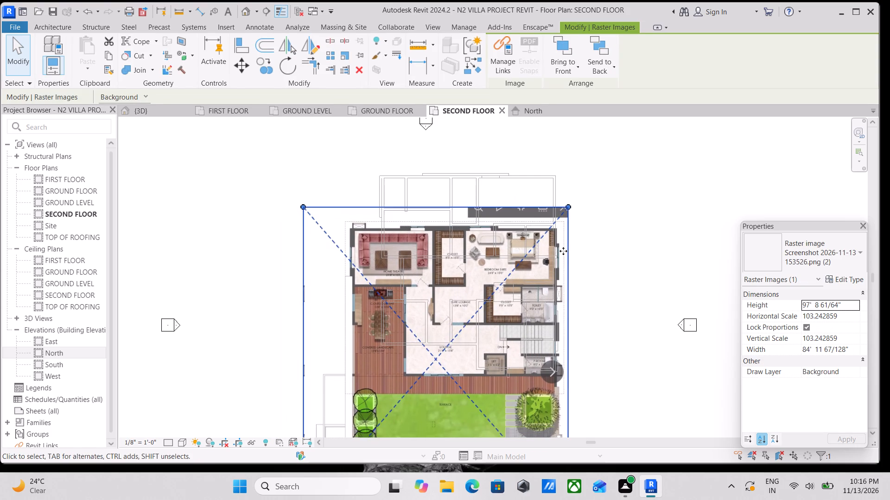
{"action": "key", "text": "Up"}
{"action": "key", "text": "Up"}
{"action": "key", "text": "Up"}
{"action": "key", "text": "Up"}
{"action": "key", "text": "Up"}
{"action": "key", "text": "Up"}
{"action": "key", "text": "Up"}
{"action": "key", "text": "Up"}
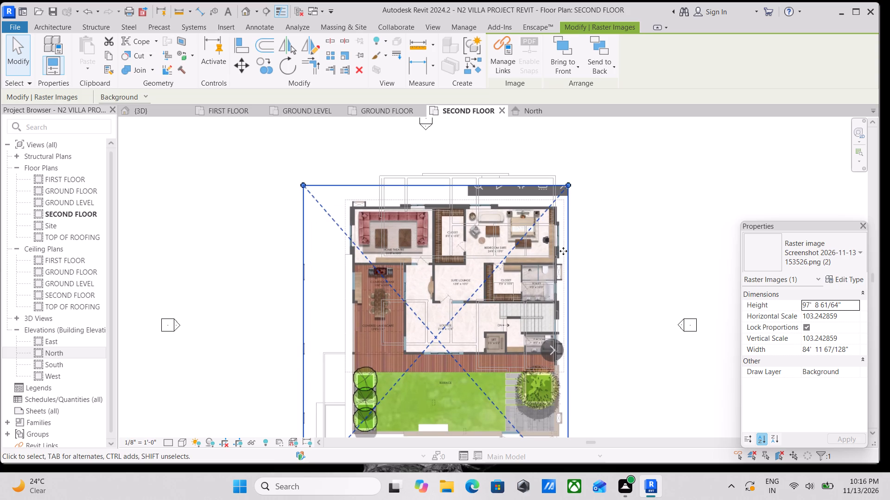
{"action": "key", "text": "Up"}
{"action": "key", "text": "Up"}
{"action": "key", "text": "Up"}
{"action": "key", "text": "Up"}
{"action": "key", "text": "Up"}
{"action": "key", "text": "Up"}
{"action": "key", "text": "Up"}
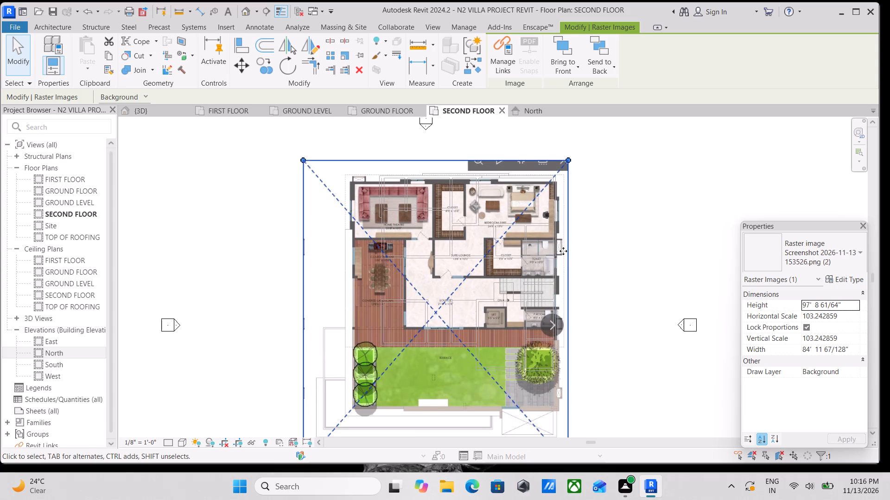
{"action": "key", "text": "Up"}
{"action": "key", "text": "Up"}
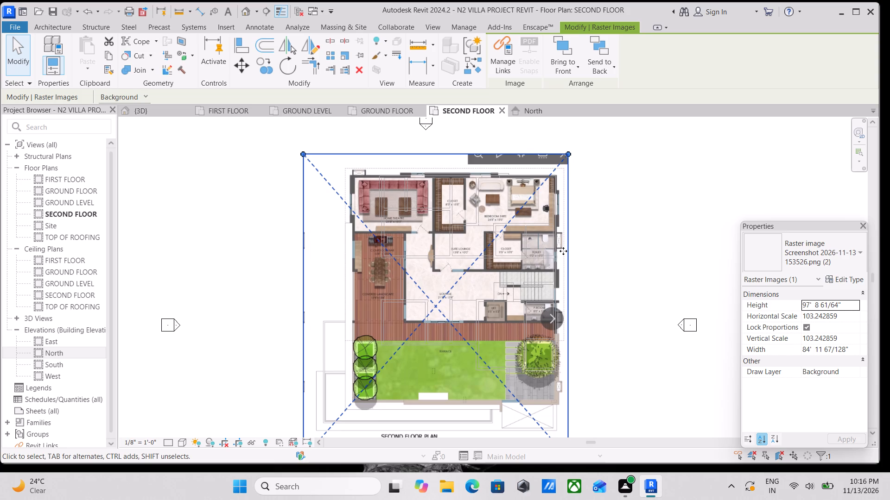
Shrink the plan image proportionally from its lower-left corner to a height of about 91'-4".
{"action": "scroll", "coordinate": [552, 262], "scroll_direction": "down", "scroll_amount": 3}
{"action": "middle_click_drag", "start_coordinate": [503, 287], "coordinate": [495, 259]}
{"action": "scroll", "coordinate": [364, 378], "scroll_direction": "up", "scroll_amount": 4}
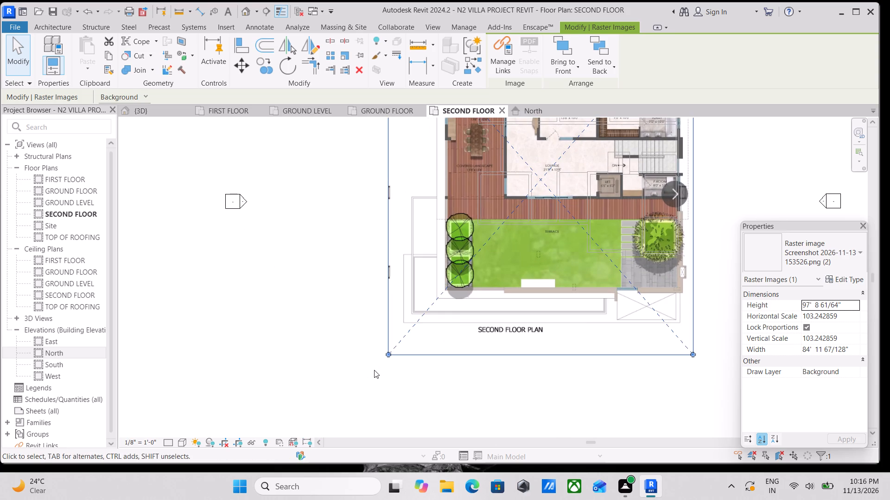
{"action": "left_click_drag", "start_coordinate": [388, 352], "coordinate": [420, 340]}
{"action": "scroll", "coordinate": [426, 332], "scroll_direction": "down", "scroll_amount": 1}
{"action": "middle_click_drag", "start_coordinate": [426, 332], "coordinate": [400, 450]}
{"action": "middle_click_drag", "start_coordinate": [439, 327], "coordinate": [429, 381]}
{"action": "middle_click_drag", "start_coordinate": [427, 301], "coordinate": [415, 347]}
{"action": "scroll", "coordinate": [415, 346], "scroll_direction": "up", "scroll_amount": 1}
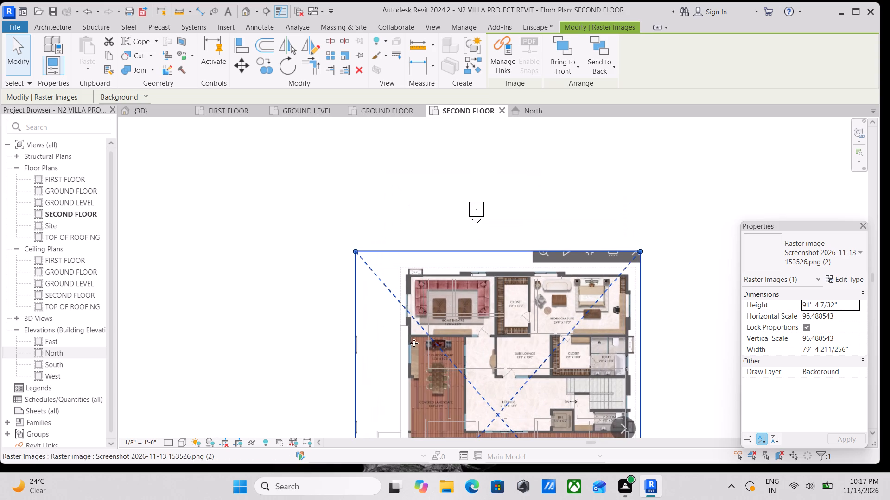
Compare the image with the underlay and shrink it proportionally from its lower-left corner to about 89'-8" high.
{"action": "middle_click_drag", "start_coordinate": [376, 287], "coordinate": [340, 291]}
{"action": "scroll", "coordinate": [434, 306], "scroll_direction": "up", "scroll_amount": 1}
{"action": "middle_click_drag", "start_coordinate": [430, 299], "coordinate": [426, 231]}
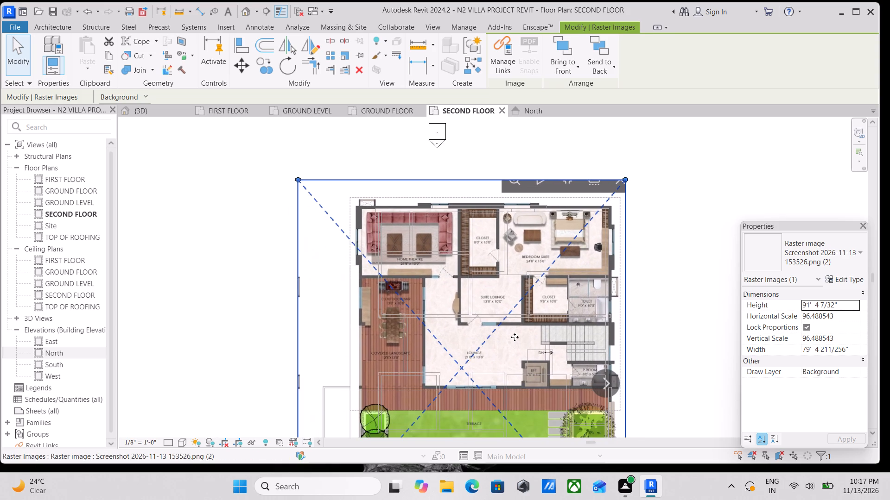
{"action": "middle_click_drag", "start_coordinate": [529, 343], "coordinate": [521, 307]}
{"action": "scroll", "coordinate": [525, 311], "scroll_direction": "down", "scroll_amount": 1}
{"action": "middle_click_drag", "start_coordinate": [525, 311], "coordinate": [530, 341]}
{"action": "scroll", "coordinate": [475, 268], "scroll_direction": "down", "scroll_amount": 1}
{"action": "middle_click_drag", "start_coordinate": [475, 268], "coordinate": [475, 268]}
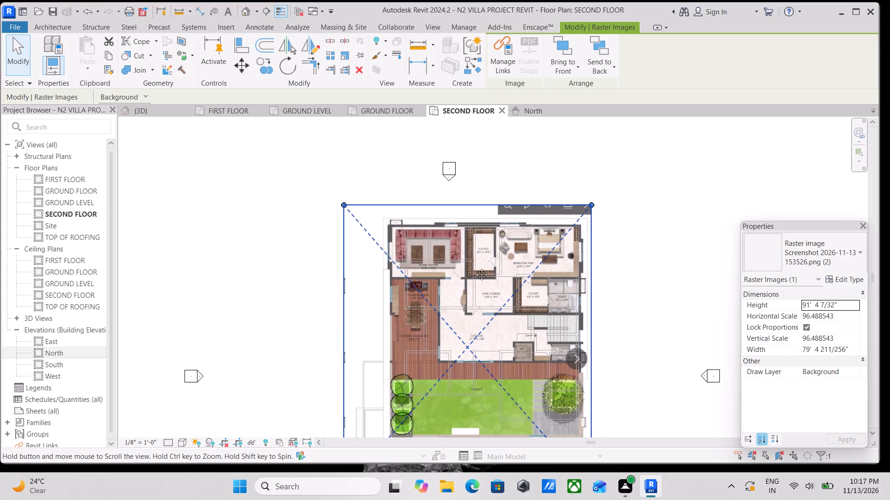
{"action": "middle_click_drag", "start_coordinate": [475, 268], "coordinate": [447, 136]}
{"action": "left_click_drag", "start_coordinate": [315, 358], "coordinate": [323, 355]}
Fine-tune the plan image's position against the underlay in both directions, settling it slightly farther right and down.
{"action": "middle_click_drag", "start_coordinate": [332, 358], "coordinate": [335, 382]}
{"action": "middle_click_drag", "start_coordinate": [388, 323], "coordinate": [392, 396]}
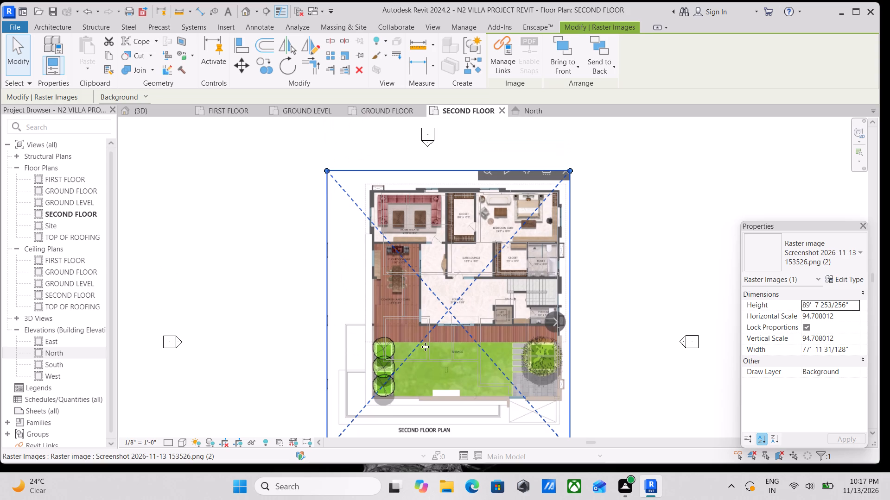
{"action": "key", "text": "Left"}
{"action": "key", "text": "Left"}
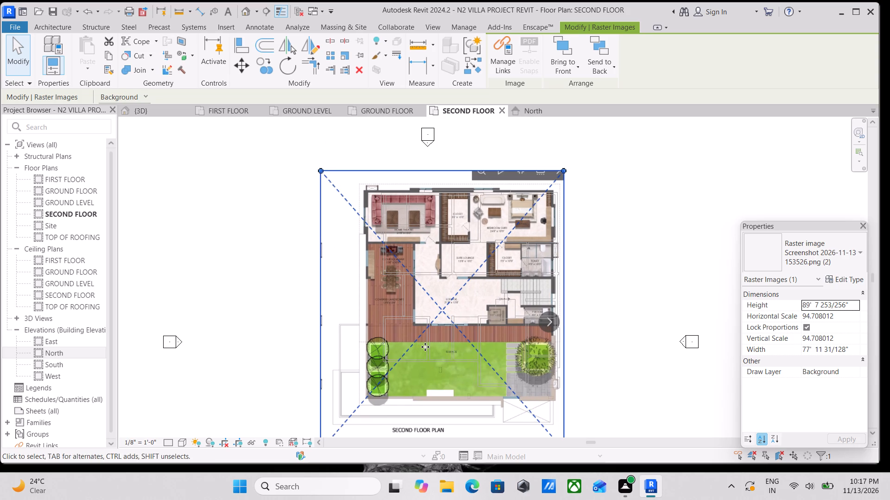
{"action": "key", "text": "Left"}
{"action": "key", "text": "Right"}
{"action": "key", "text": "Right"}
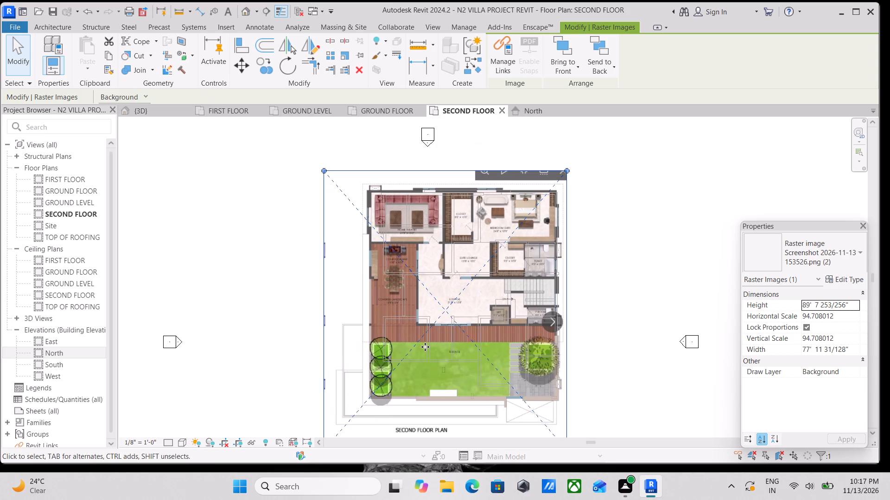
{"action": "key", "text": "Right"}
{"action": "key", "text": "Right"}
{"action": "key", "text": "Down"}
{"action": "key", "text": "Down"}
{"action": "key", "text": "Down"}
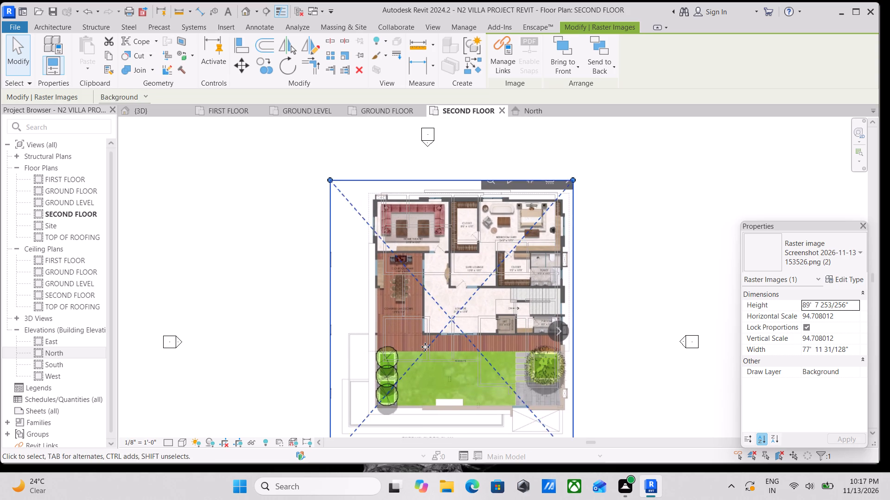
{"action": "key", "text": "Down"}
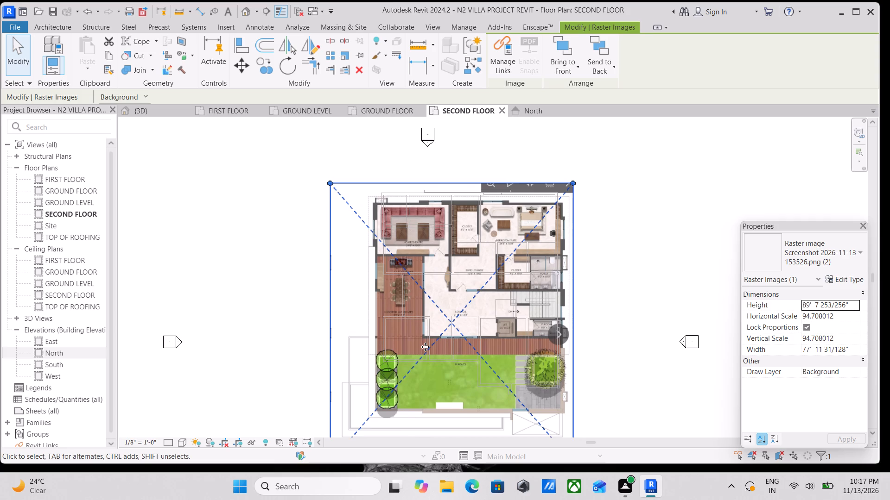
{"action": "key", "text": "Up"}
{"action": "key", "text": "Up"}
{"action": "key", "text": "Up"}
{"action": "key", "text": "Up"}
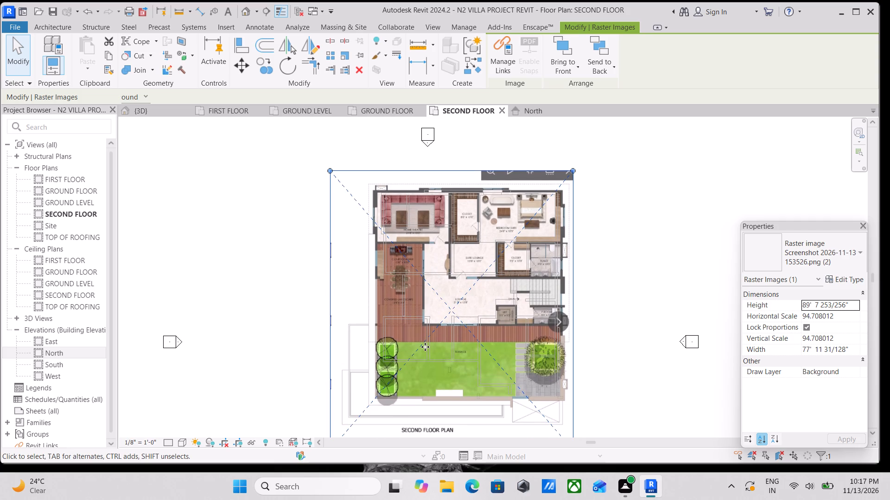
{"action": "key", "text": "Down"}
Shrink the plan image further from its lower-left corner in two passes, to a height of about 83'-10".
{"action": "scroll", "coordinate": [428, 331], "scroll_direction": "down", "scroll_amount": 2}
{"action": "middle_click_drag", "start_coordinate": [428, 325], "coordinate": [449, 245]}
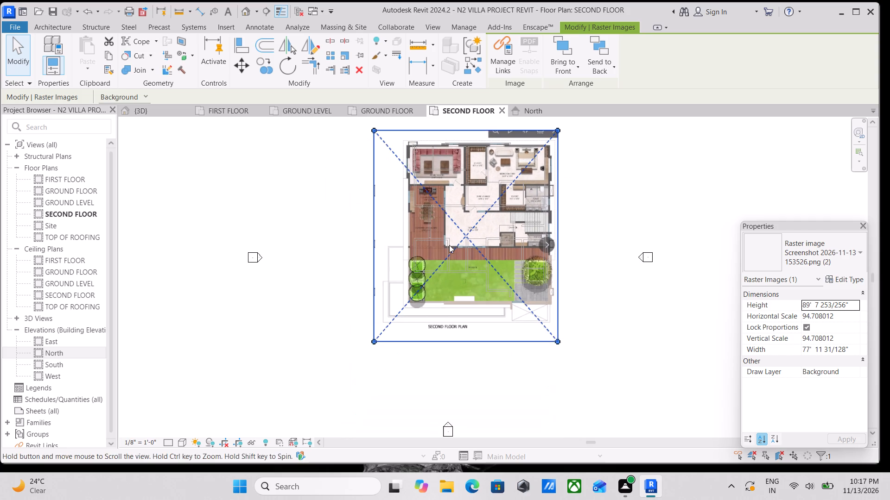
{"action": "middle_click_drag", "start_coordinate": [449, 245], "coordinate": [449, 245]}
{"action": "scroll", "coordinate": [450, 245], "scroll_direction": "up", "scroll_amount": 1}
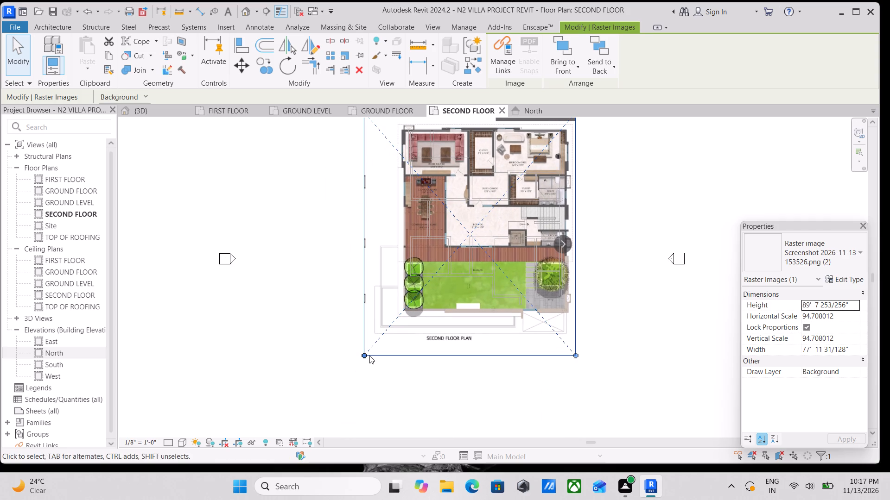
{"action": "left_click_drag", "start_coordinate": [362, 356], "coordinate": [381, 349]}
{"action": "middle_click_drag", "start_coordinate": [388, 352], "coordinate": [389, 389]}
{"action": "scroll", "coordinate": [408, 354], "scroll_direction": "up", "scroll_amount": 2}
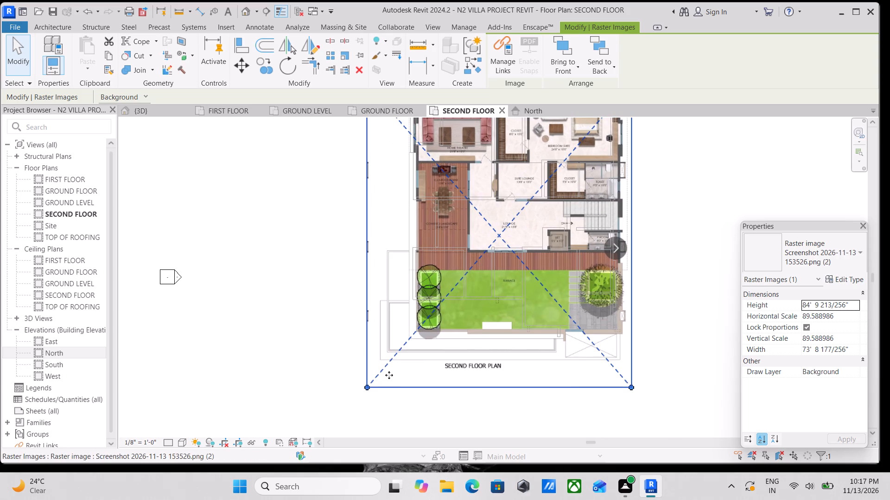
{"action": "left_click_drag", "start_coordinate": [369, 387], "coordinate": [373, 384]}
Nudge the resized plan image slightly left and several increments down against the underlay walls, correcting overshoot upward.
{"action": "scroll", "coordinate": [374, 383], "scroll_direction": "down", "scroll_amount": 1}
{"action": "middle_click_drag", "start_coordinate": [374, 383], "coordinate": [369, 444]}
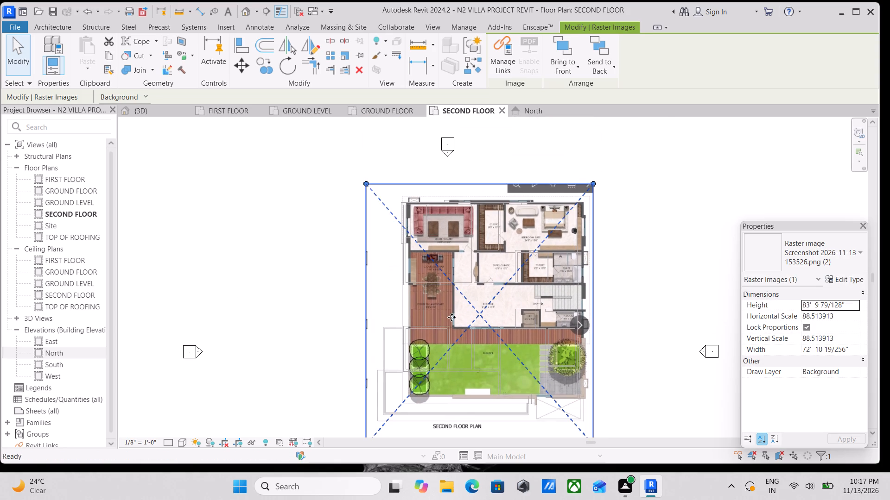
{"action": "scroll", "coordinate": [456, 312], "scroll_direction": "up", "scroll_amount": 3}
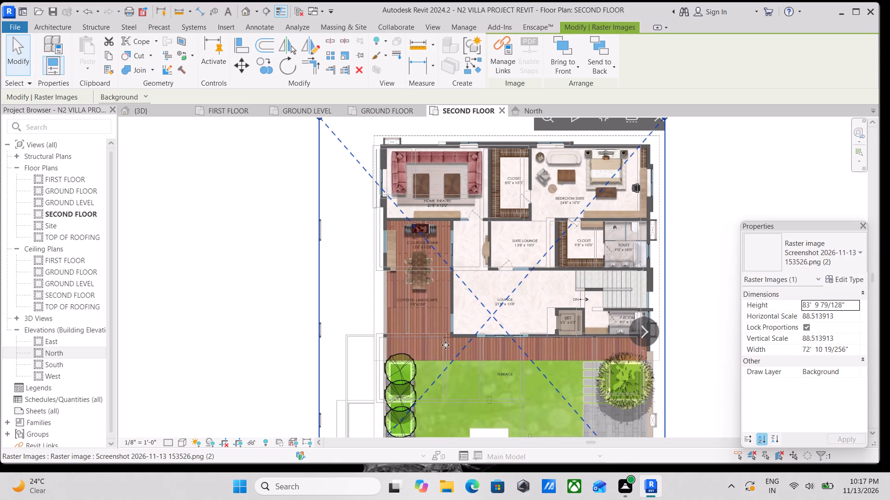
{"action": "key", "text": "Left"}
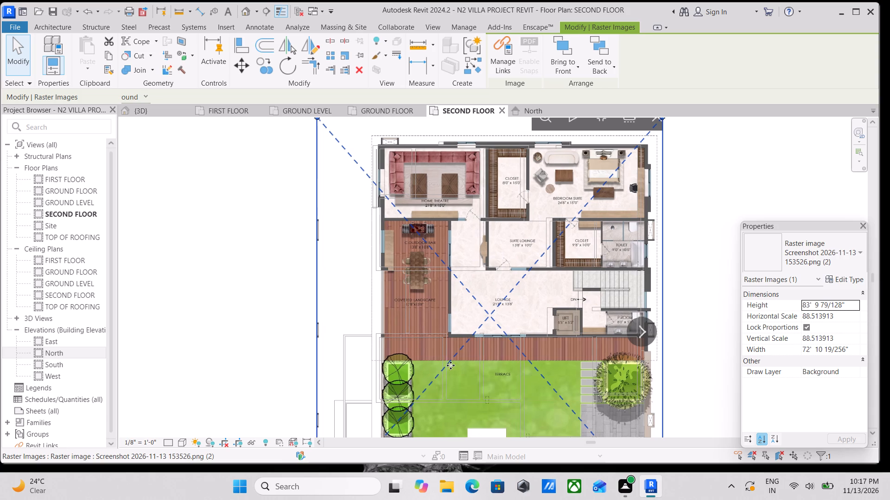
{"action": "middle_click_drag", "start_coordinate": [448, 326], "coordinate": [466, 419]}
{"action": "key", "text": "Down"}
{"action": "key", "text": "Down"}
{"action": "key", "text": "Down"}
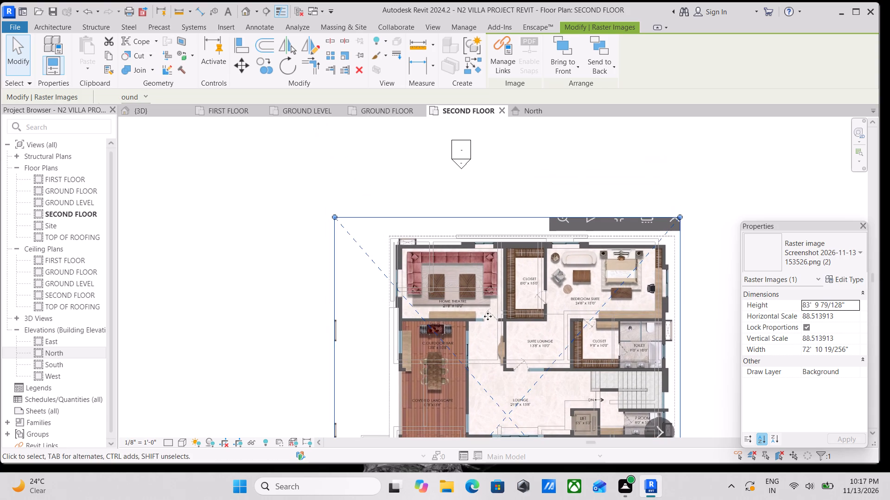
{"action": "key", "text": "Up"}
{"action": "key", "text": "Down"}
{"action": "key", "text": "Down"}
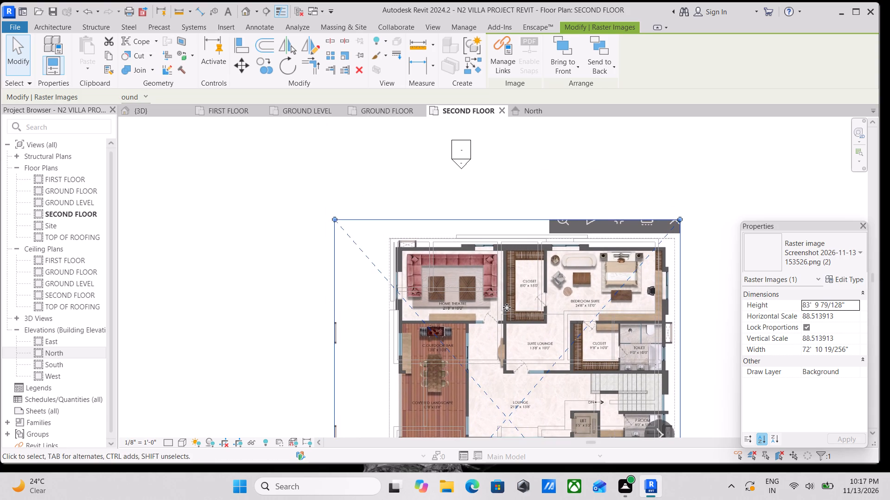
{"action": "key", "text": "Down"}
{"action": "key", "text": "Up"}
Nudge the plan image left by seven increments to compare its walls with the underlay.
{"action": "middle_click_drag", "start_coordinate": [552, 316], "coordinate": [526, 313]}
{"action": "key", "text": "Left"}
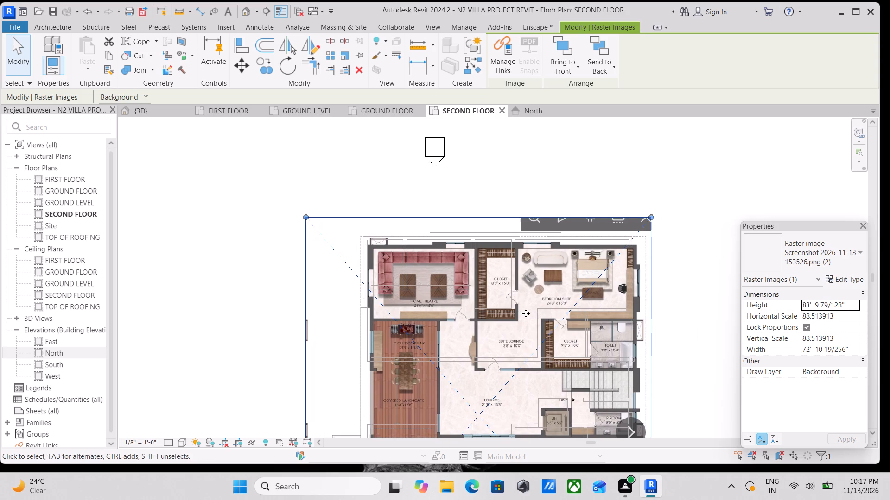
{"action": "key", "text": "Left"}
{"action": "key", "text": "Left"}
{"action": "key", "text": "Left"}
{"action": "key", "text": "Left"}
{"action": "key", "text": "Left"}
{"action": "key", "text": "Left"}
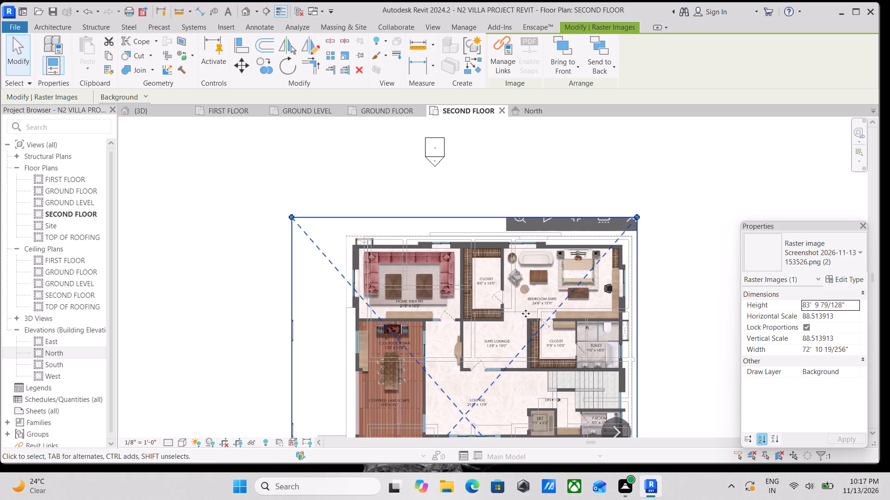
Nudge the plan image several increments up and right against the underlay, then slightly back down, to realign its walls.
{"action": "key", "text": "Up"}
{"action": "key", "text": "Up"}
{"action": "key", "text": "Up"}
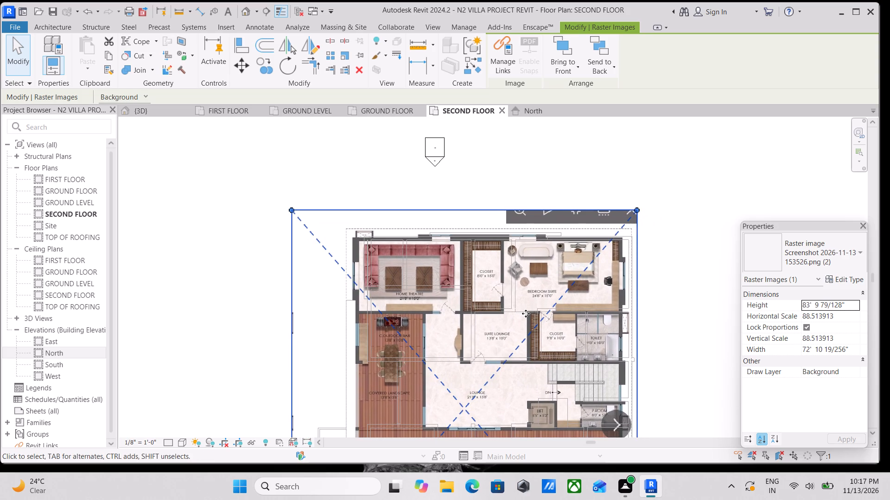
{"action": "key", "text": "Right"}
{"action": "key", "text": "Right"}
{"action": "key", "text": "Right"}
{"action": "key", "text": "Right"}
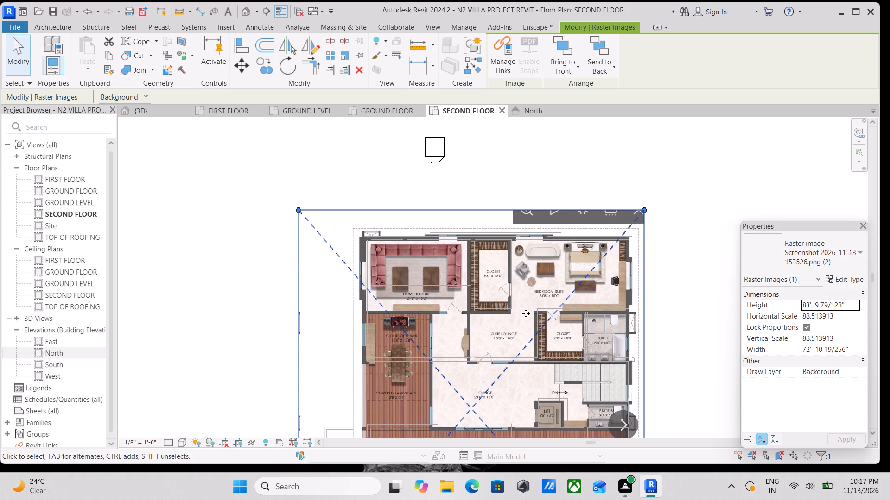
{"action": "key", "text": "Up"}
{"action": "key", "text": "Right"}
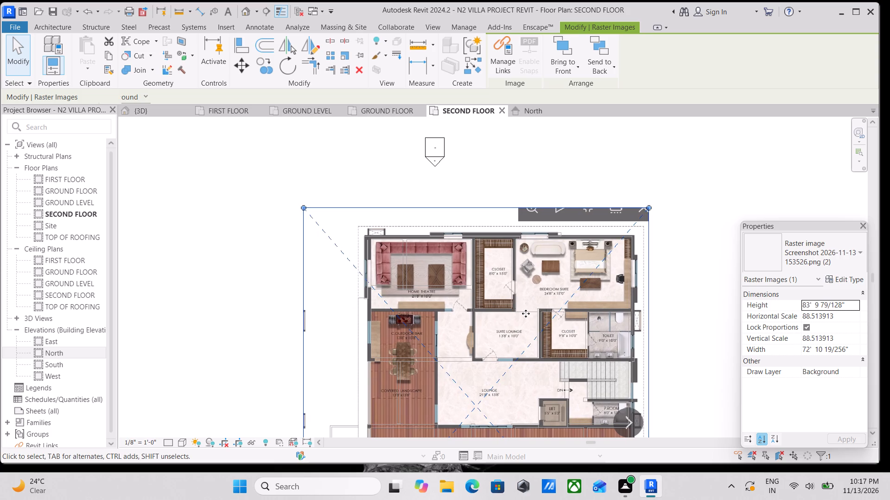
{"action": "key", "text": "Down"}
{"action": "key", "text": "Down"}
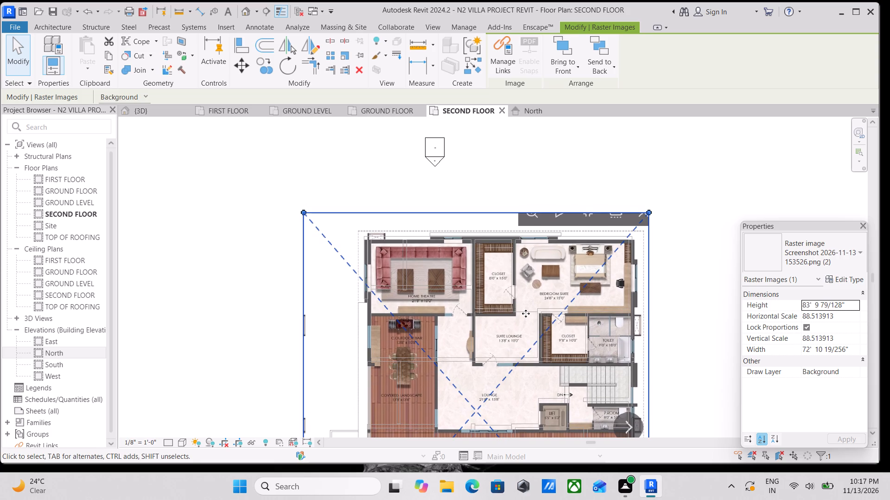
Nudge the plan image slightly left and up to bring the bedroom suite walls closer to the underlay.
{"action": "scroll", "coordinate": [526, 313], "scroll_direction": "up", "scroll_amount": 2}
{"action": "middle_click_drag", "start_coordinate": [526, 313], "coordinate": [528, 348]}
{"action": "scroll", "coordinate": [528, 348], "scroll_direction": "up", "scroll_amount": 1}
{"action": "middle_click_drag", "start_coordinate": [523, 351], "coordinate": [473, 351]}
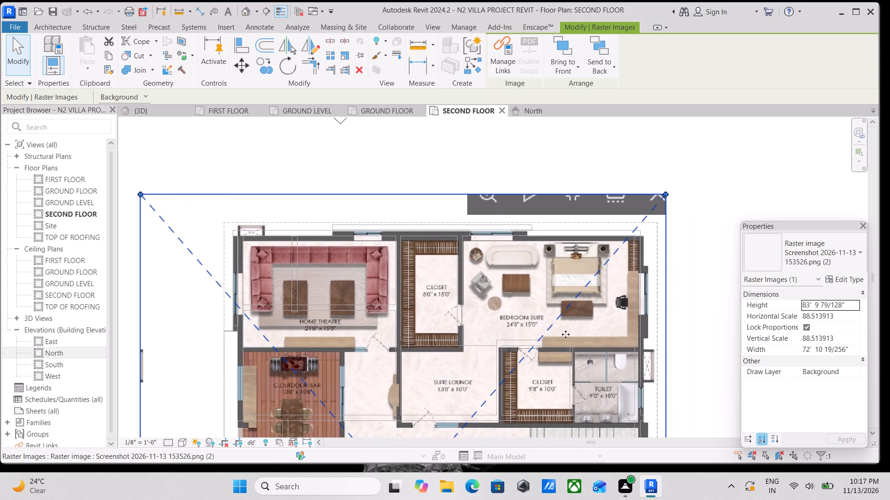
{"action": "middle_click_drag", "start_coordinate": [566, 334], "coordinate": [539, 344]}
{"action": "key", "text": "Left"}
{"action": "key", "text": "Left"}
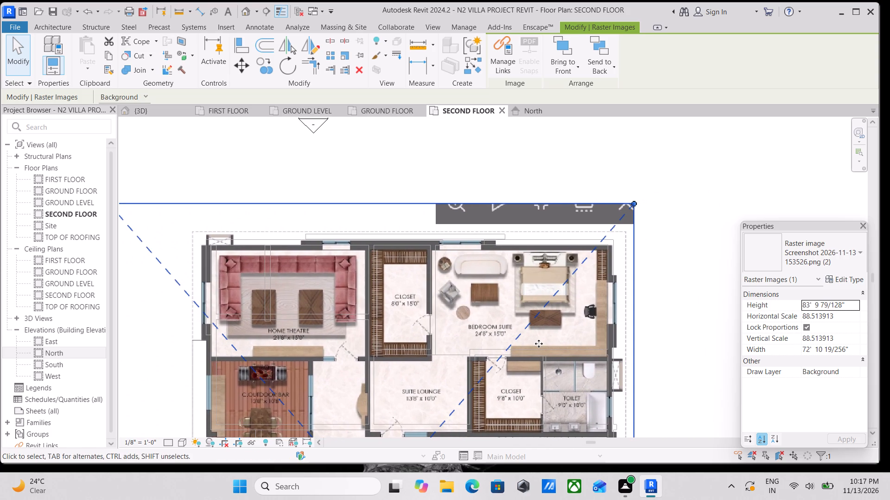
{"action": "key", "text": "Up"}
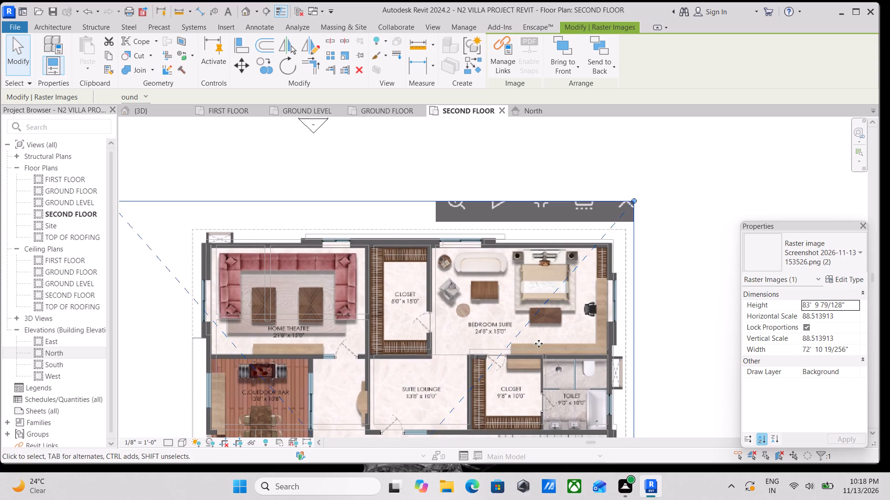
{"action": "key", "text": "Up"}
Fine-tune the image's position in small increments, matching the bedroom suite's upper-right outer wall corner to the underlay.
{"action": "scroll", "coordinate": [574, 305], "scroll_direction": "up", "scroll_amount": 2}
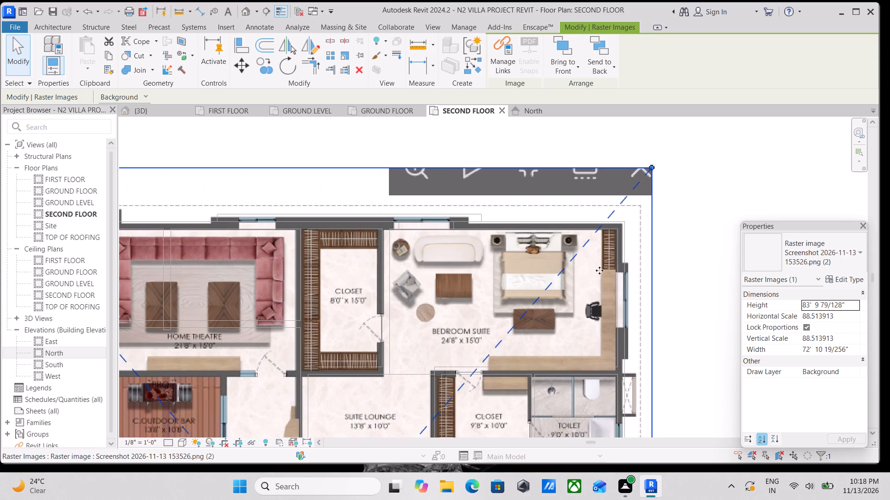
{"action": "middle_click_drag", "start_coordinate": [620, 262], "coordinate": [637, 309]}
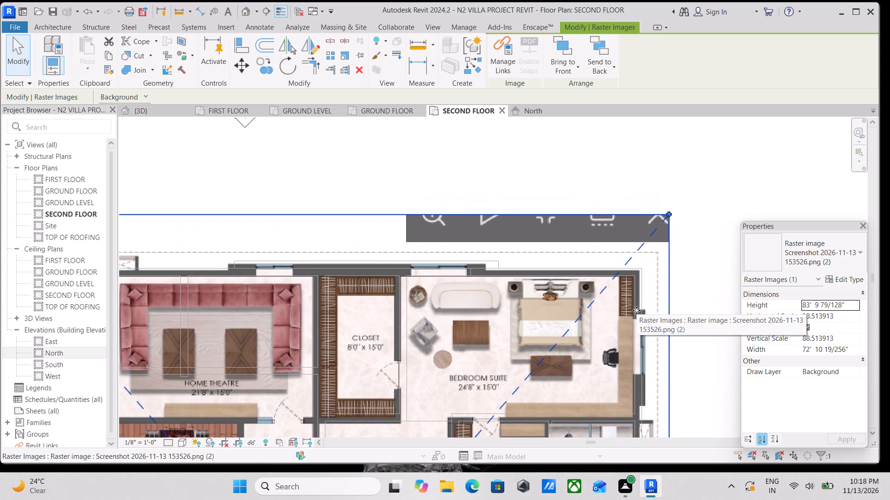
{"action": "key", "text": "Up"}
{"action": "key", "text": "Down"}
{"action": "scroll", "coordinate": [636, 310], "scroll_direction": "up", "scroll_amount": 3}
{"action": "middle_click_drag", "start_coordinate": [640, 305], "coordinate": [642, 354]}
{"action": "key", "text": "Right"}
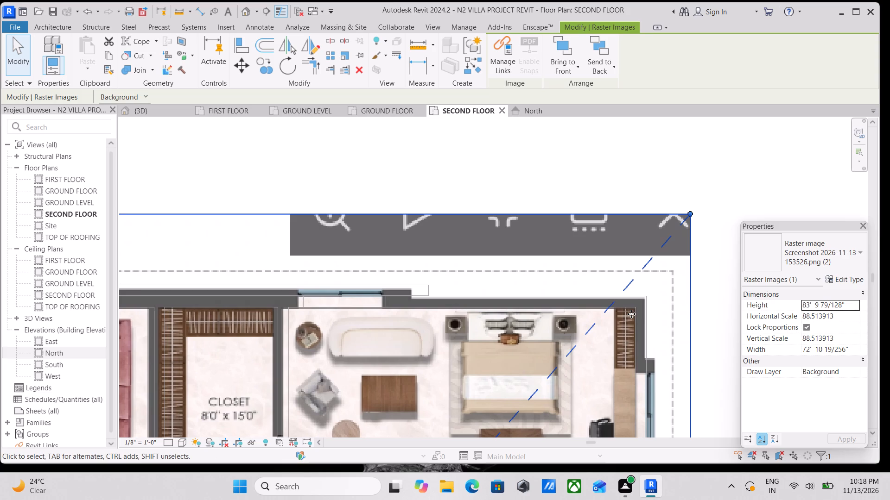
{"action": "key", "text": "Right"}
{"action": "key", "text": "Left"}
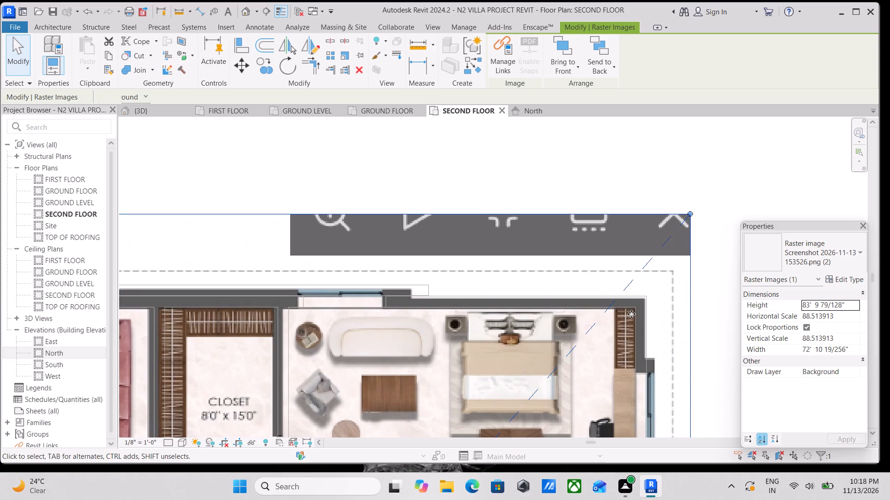
{"action": "key", "text": "Up"}
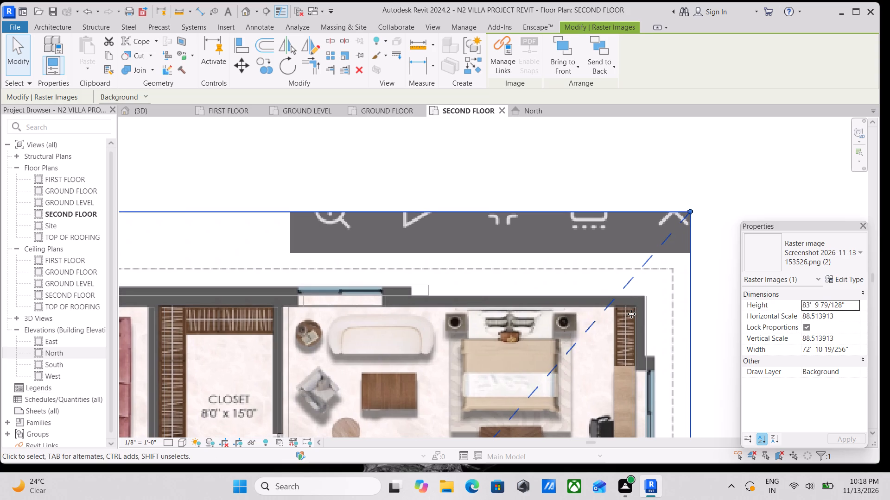
{"action": "scroll", "coordinate": [645, 315], "scroll_direction": "up", "scroll_amount": 3}
{"action": "key", "text": "Right"}
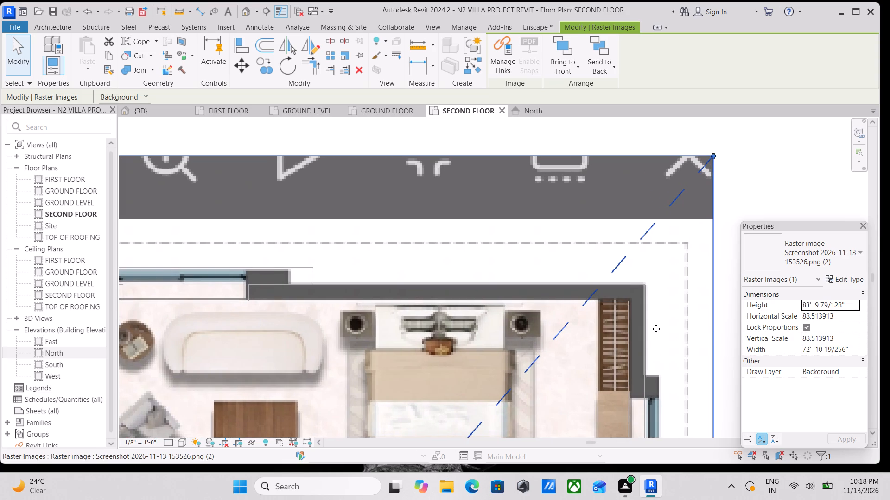
Check the home theatre walls against the underlay and shrink the plan image from its lower-left corner to a height of 82'-10".
{"action": "scroll", "coordinate": [656, 329], "scroll_direction": "down", "scroll_amount": 4}
{"action": "scroll", "coordinate": [602, 337], "scroll_direction": "down", "scroll_amount": 4}
{"action": "scroll", "coordinate": [513, 351], "scroll_direction": "down", "scroll_amount": 2}
{"action": "middle_click_drag", "start_coordinate": [506, 350], "coordinate": [572, 333]}
{"action": "scroll", "coordinate": [567, 333], "scroll_direction": "up", "scroll_amount": 3}
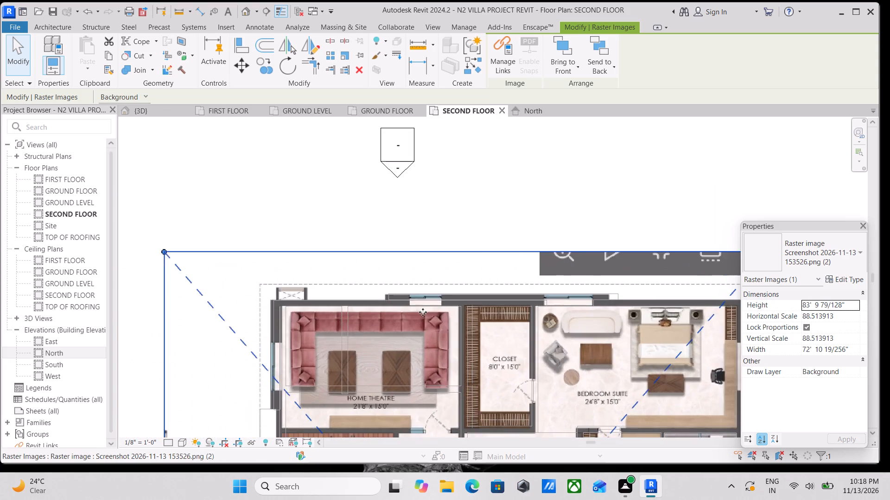
{"action": "scroll", "coordinate": [312, 285], "scroll_direction": "up", "scroll_amount": 4}
{"action": "scroll", "coordinate": [253, 322], "scroll_direction": "up", "scroll_amount": 3}
{"action": "scroll", "coordinate": [254, 323], "scroll_direction": "down", "scroll_amount": 5}
{"action": "scroll", "coordinate": [326, 356], "scroll_direction": "down", "scroll_amount": 1}
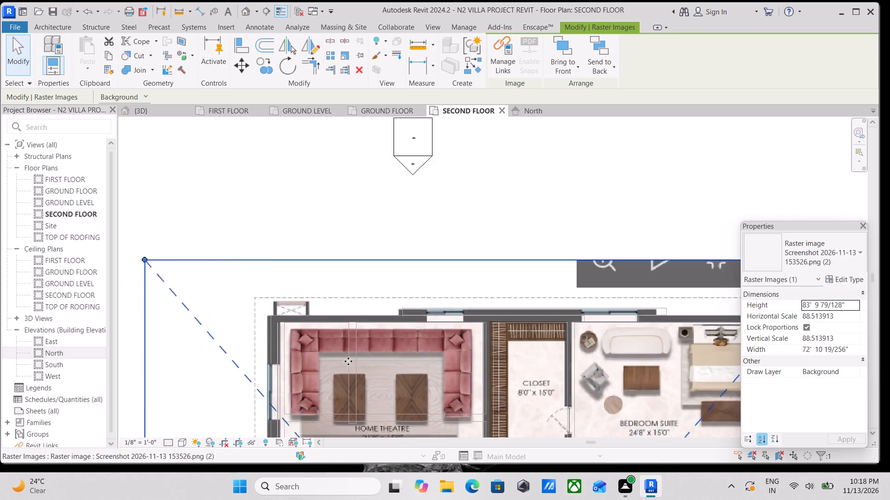
{"action": "scroll", "coordinate": [348, 361], "scroll_direction": "down", "scroll_amount": 7}
{"action": "middle_click_drag", "start_coordinate": [372, 330], "coordinate": [435, 231]}
{"action": "scroll", "coordinate": [414, 388], "scroll_direction": "down", "scroll_amount": 1}
{"action": "middle_click_drag", "start_coordinate": [413, 377], "coordinate": [456, 257]}
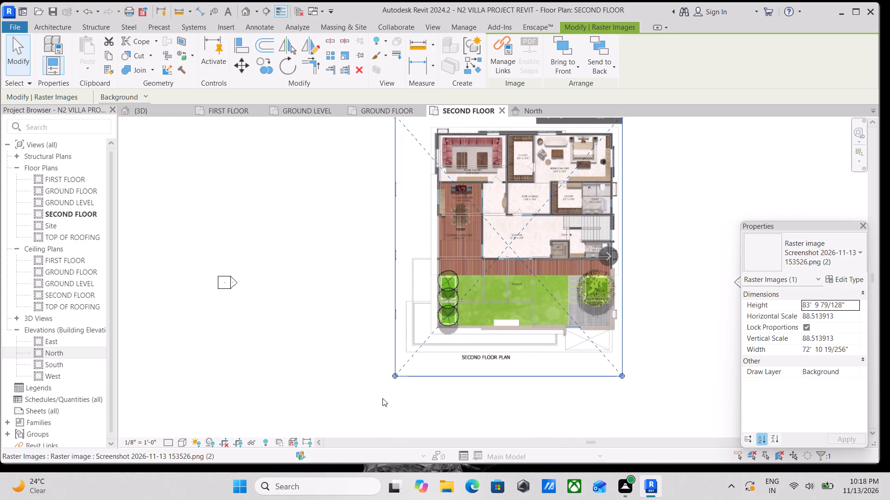
{"action": "left_click_drag", "start_coordinate": [394, 375], "coordinate": [396, 374]}
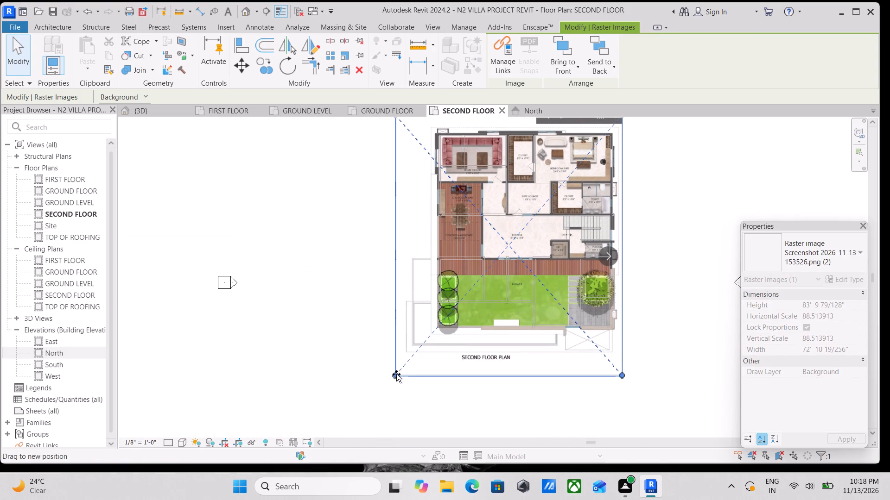
{"action": "left_click_drag", "start_coordinate": [396, 374], "coordinate": [400, 374]}
Nudge the resized plan image slightly down and left to realign the bedroom suite's outer wall corner with the underlay.
{"action": "middle_click_drag", "start_coordinate": [413, 360], "coordinate": [399, 448]}
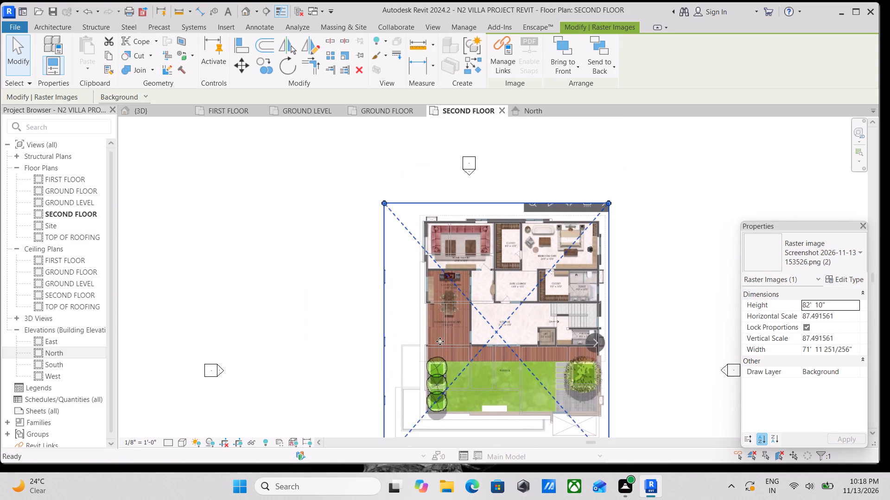
{"action": "middle_click_drag", "start_coordinate": [458, 334], "coordinate": [458, 393]}
{"action": "scroll", "coordinate": [584, 275], "scroll_direction": "up", "scroll_amount": 9}
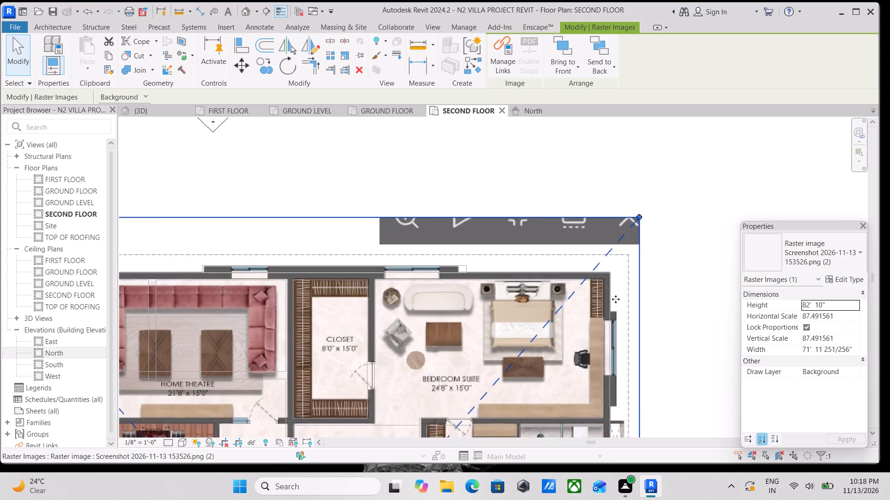
{"action": "scroll", "coordinate": [617, 293], "scroll_direction": "up", "scroll_amount": 6}
{"action": "middle_click_drag", "start_coordinate": [614, 275], "coordinate": [619, 301]}
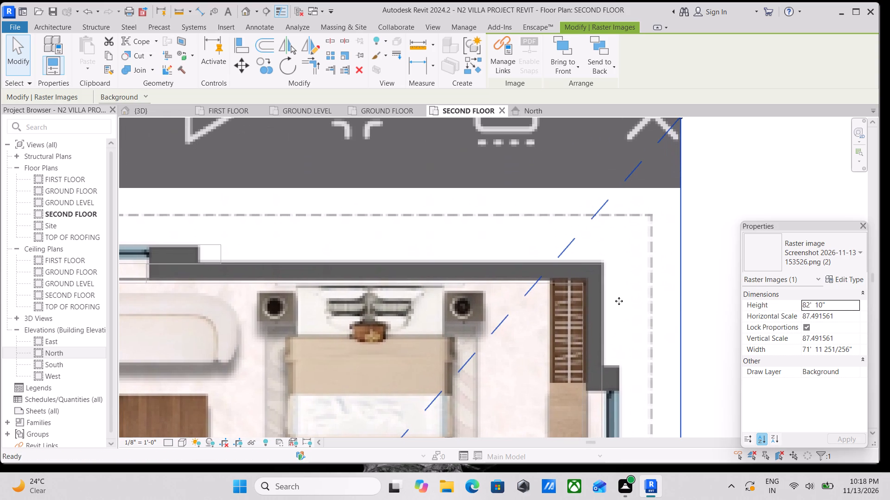
{"action": "key", "text": "Down"}
{"action": "key", "text": "Down"}
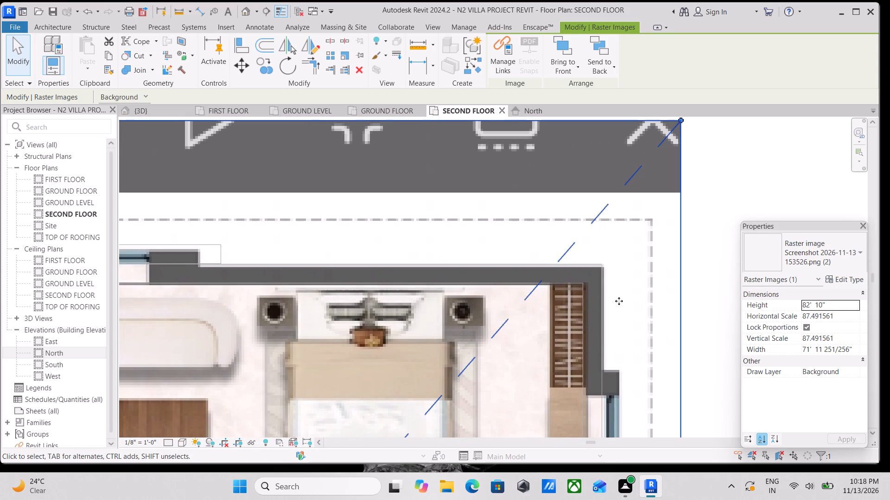
{"action": "key", "text": "Left"}
{"action": "key", "text": "Left"}
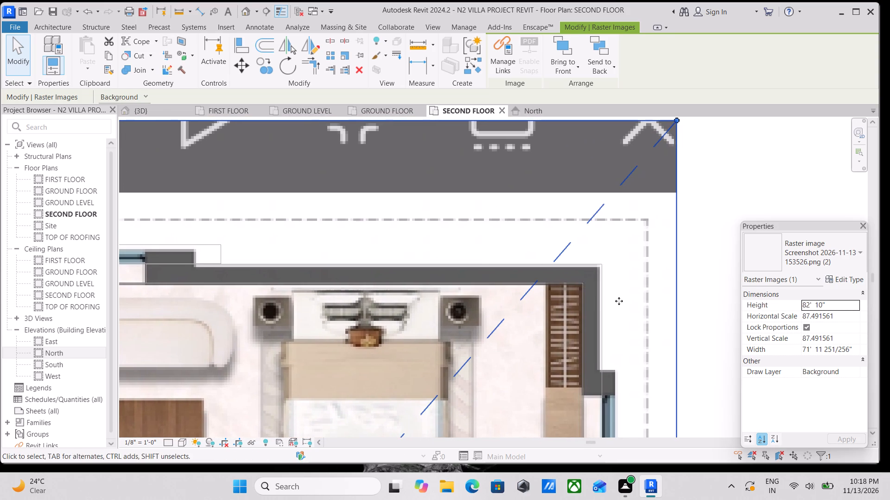
{"action": "key", "text": "Right"}
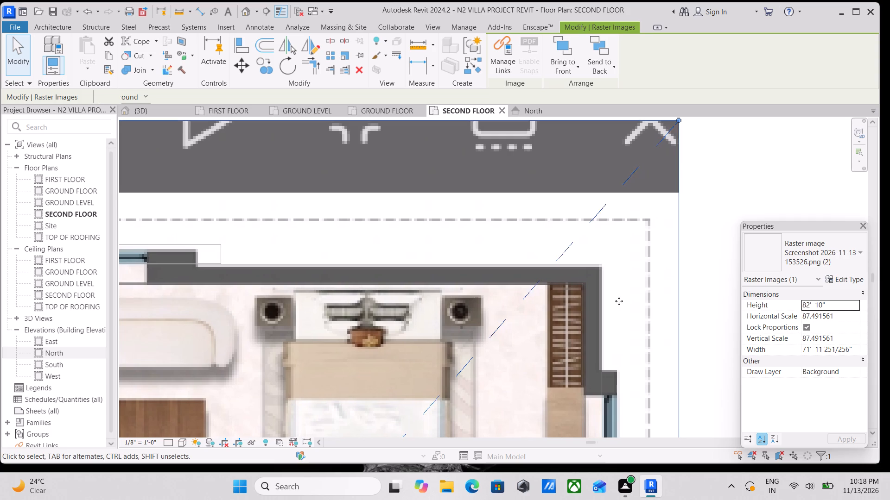
Examine how the home theatre, closet and exterior walls of the plan image line up with the underlay.
{"action": "scroll", "coordinate": [614, 303], "scroll_direction": "down", "scroll_amount": 4}
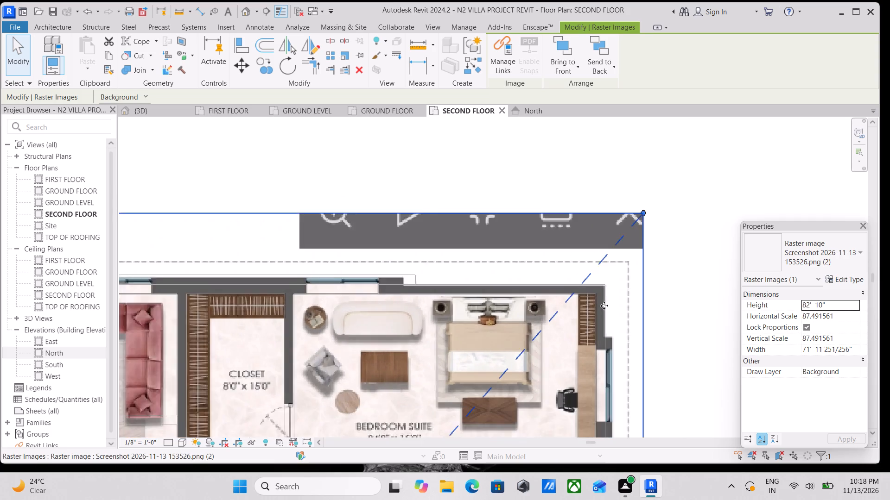
{"action": "scroll", "coordinate": [604, 306], "scroll_direction": "down", "scroll_amount": 2}
{"action": "scroll", "coordinate": [451, 320], "scroll_direction": "down", "scroll_amount": 1}
{"action": "middle_click_drag", "start_coordinate": [452, 320], "coordinate": [583, 280]}
{"action": "middle_click_drag", "start_coordinate": [441, 298], "coordinate": [503, 305]}
{"action": "scroll", "coordinate": [481, 290], "scroll_direction": "up", "scroll_amount": 2}
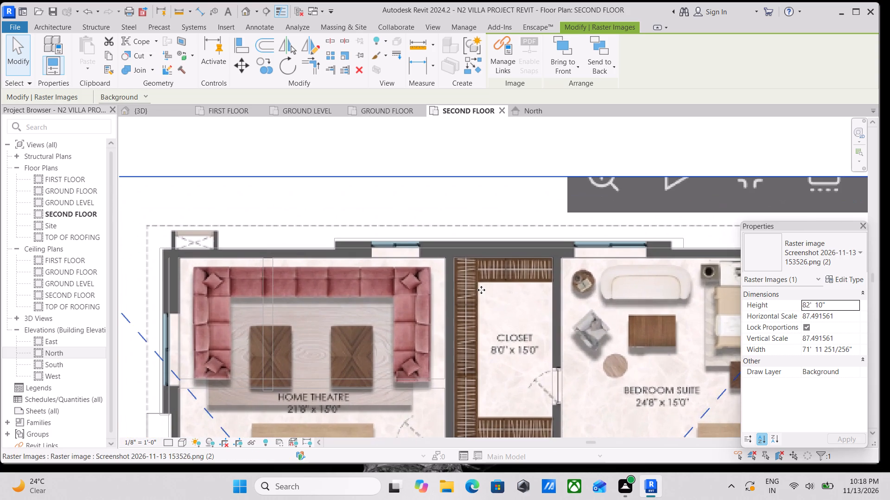
{"action": "middle_click_drag", "start_coordinate": [481, 290], "coordinate": [501, 320]}
{"action": "middle_click_drag", "start_coordinate": [522, 308], "coordinate": [540, 318]}
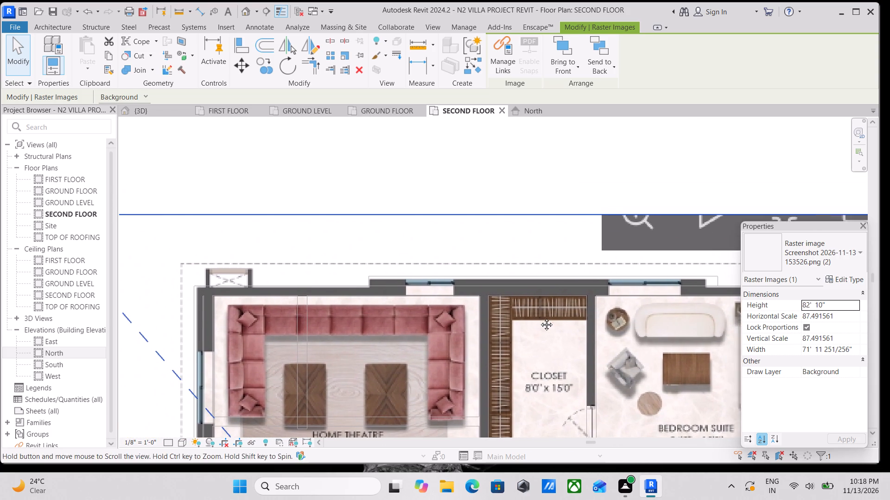
{"action": "middle_click_drag", "start_coordinate": [540, 318], "coordinate": [541, 319]}
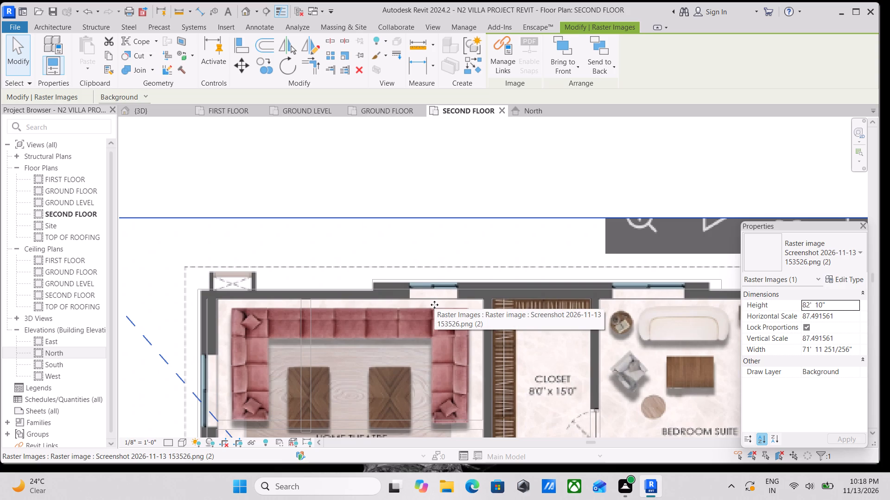
{"action": "scroll", "coordinate": [444, 297], "scroll_direction": "down", "scroll_amount": 2}
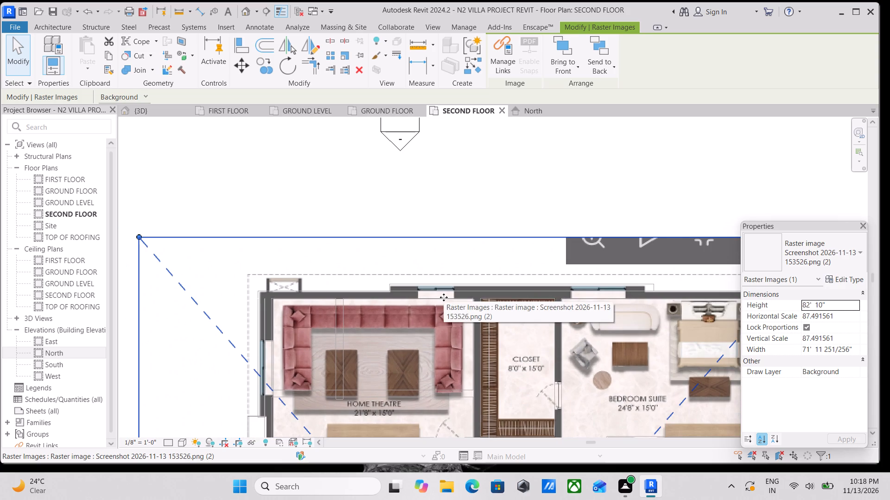
{"action": "scroll", "coordinate": [368, 301], "scroll_direction": "up", "scroll_amount": 2}
{"action": "scroll", "coordinate": [328, 306], "scroll_direction": "up", "scroll_amount": 4}
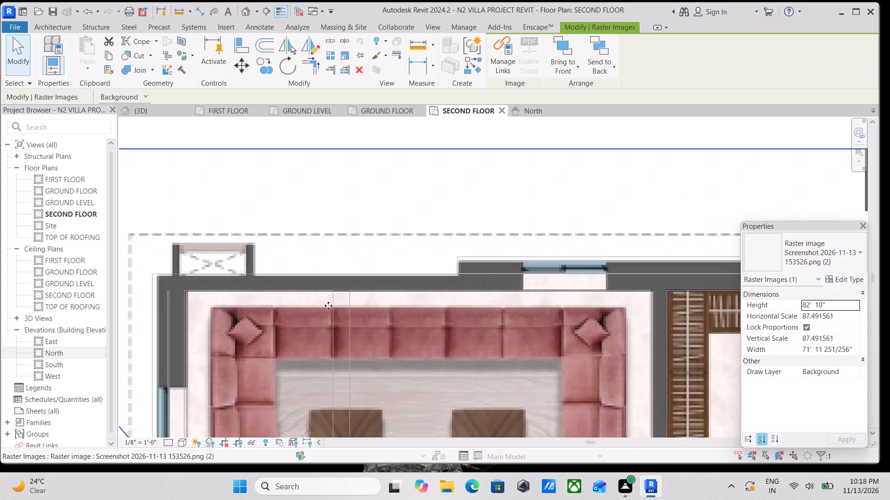
{"action": "scroll", "coordinate": [328, 306], "scroll_direction": "down", "scroll_amount": 14}
{"action": "scroll", "coordinate": [343, 351], "scroll_direction": "up", "scroll_amount": 3}
{"action": "middle_click_drag", "start_coordinate": [338, 314], "coordinate": [362, 350]}
{"action": "scroll", "coordinate": [364, 350], "scroll_direction": "up", "scroll_amount": 5}
{"action": "scroll", "coordinate": [311, 269], "scroll_direction": "up", "scroll_amount": 6}
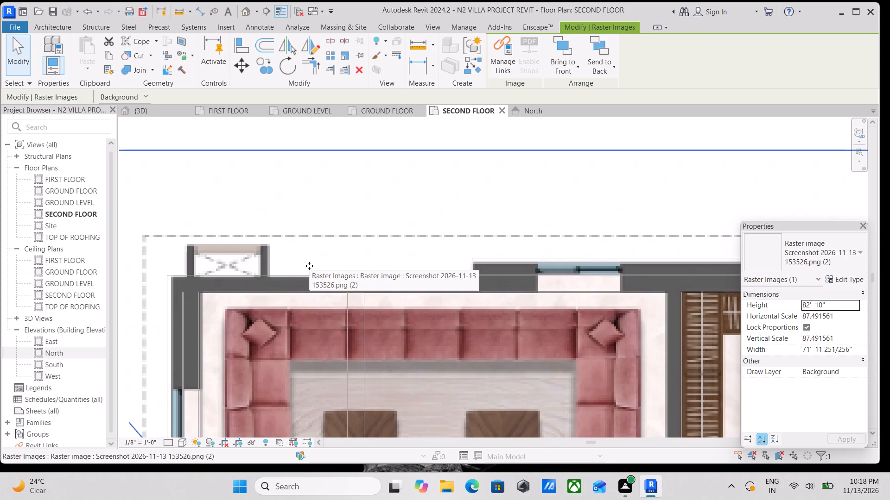
{"action": "scroll", "coordinate": [309, 266], "scroll_direction": "down", "scroll_amount": 5}
{"action": "scroll", "coordinate": [297, 277], "scroll_direction": "up", "scroll_amount": 2}
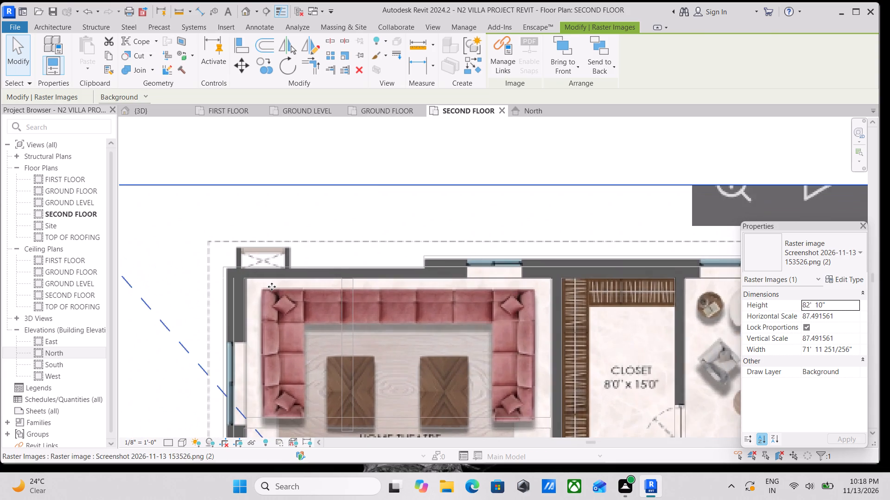
{"action": "scroll", "coordinate": [272, 287], "scroll_direction": "down", "scroll_amount": 1}
{"action": "middle_click_drag", "start_coordinate": [272, 287], "coordinate": [352, 195]}
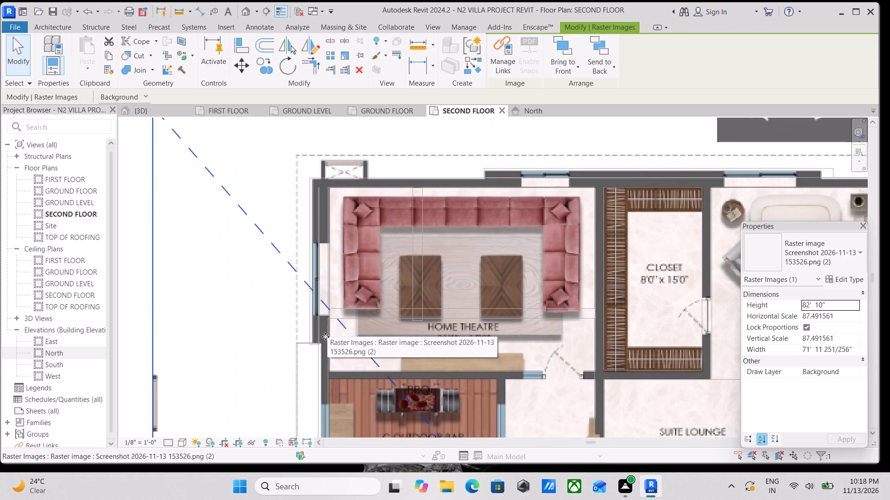
{"action": "scroll", "coordinate": [373, 272], "scroll_direction": "down", "scroll_amount": 1}
{"action": "middle_click_drag", "start_coordinate": [370, 272], "coordinate": [339, 274]}
{"action": "middle_click_drag", "start_coordinate": [536, 220], "coordinate": [515, 224]}
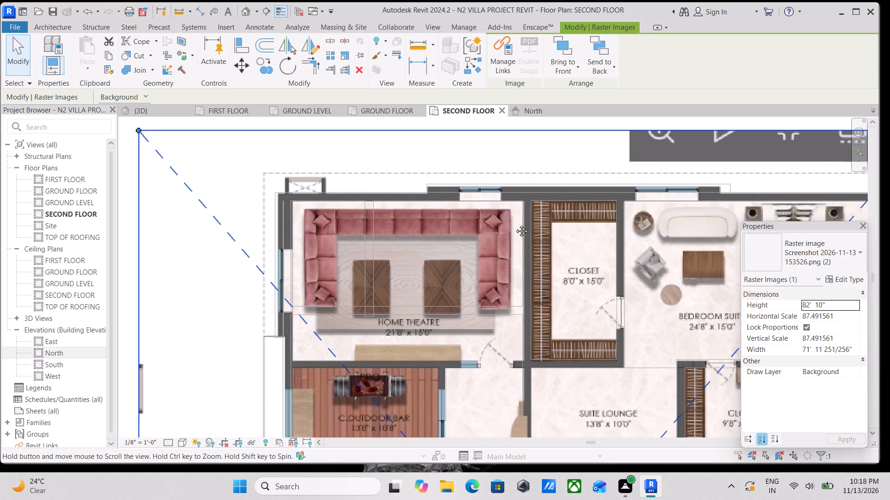
{"action": "middle_click_drag", "start_coordinate": [515, 224], "coordinate": [483, 237]}
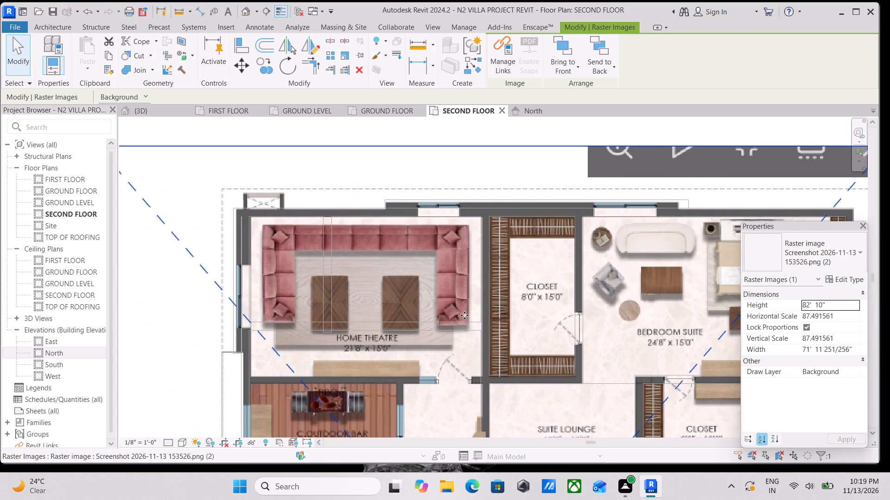
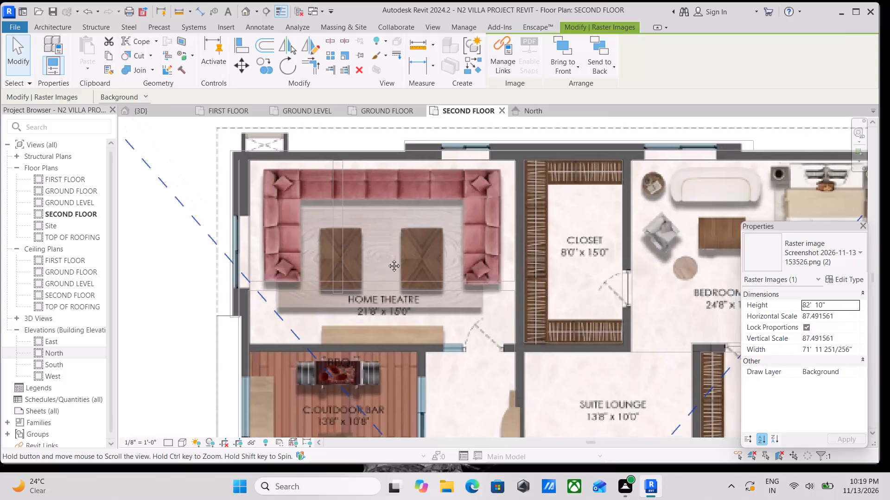
Examine how the plan image's walls line up with the underlay from the bedroom suite's outer corner across to the home theatre.
{"action": "scroll", "coordinate": [555, 225], "scroll_direction": "down", "scroll_amount": 2}
{"action": "middle_click_drag", "start_coordinate": [554, 225], "coordinate": [398, 249]}
{"action": "scroll", "coordinate": [668, 191], "scroll_direction": "up", "scroll_amount": 5}
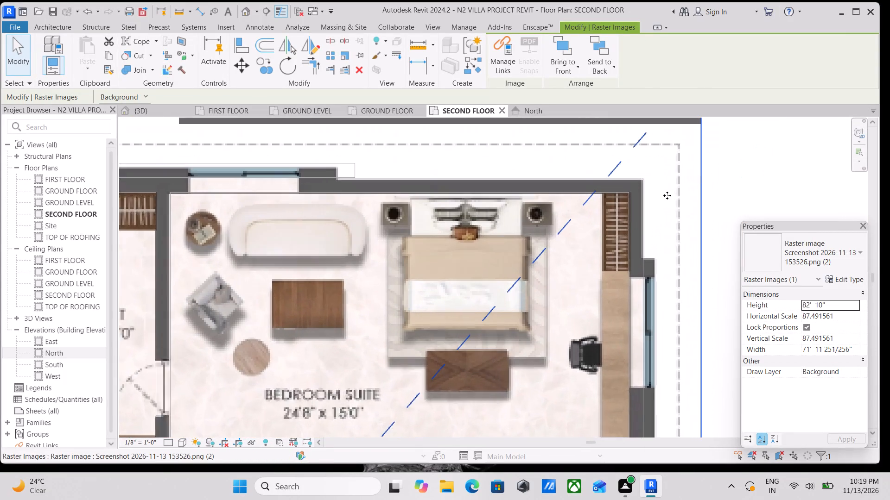
{"action": "scroll", "coordinate": [667, 195], "scroll_direction": "up", "scroll_amount": 1}
{"action": "scroll", "coordinate": [666, 272], "scroll_direction": "up", "scroll_amount": 2}
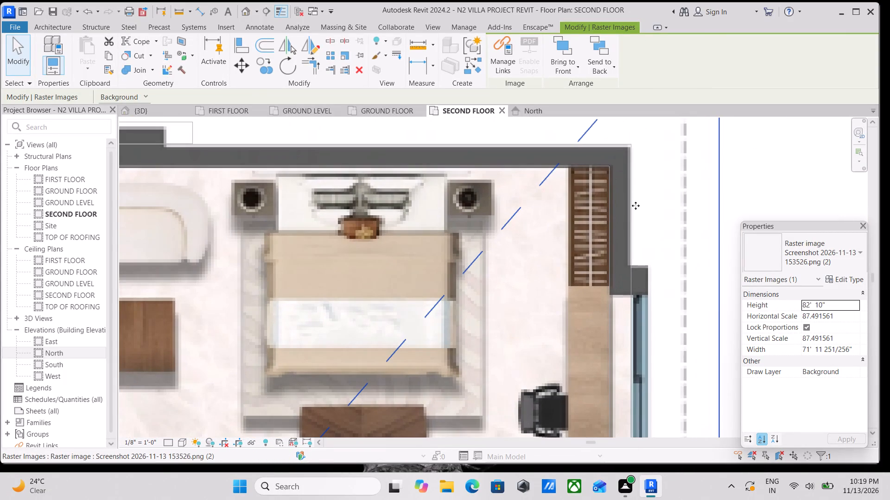
{"action": "middle_click_drag", "start_coordinate": [625, 197], "coordinate": [659, 242]}
{"action": "scroll", "coordinate": [542, 259], "scroll_direction": "down", "scroll_amount": 2}
{"action": "middle_click_drag", "start_coordinate": [542, 259], "coordinate": [665, 245]}
{"action": "middle_click_drag", "start_coordinate": [534, 261], "coordinate": [652, 279]}
{"action": "scroll", "coordinate": [434, 270], "scroll_direction": "down", "scroll_amount": 2}
{"action": "middle_click_drag", "start_coordinate": [437, 273], "coordinate": [606, 293]}
{"action": "scroll", "coordinate": [606, 293], "scroll_direction": "up", "scroll_amount": 1}
{"action": "middle_click_drag", "start_coordinate": [447, 283], "coordinate": [642, 275]}
{"action": "middle_click_drag", "start_coordinate": [411, 275], "coordinate": [656, 275]}
{"action": "scroll", "coordinate": [375, 268], "scroll_direction": "up", "scroll_amount": 2}
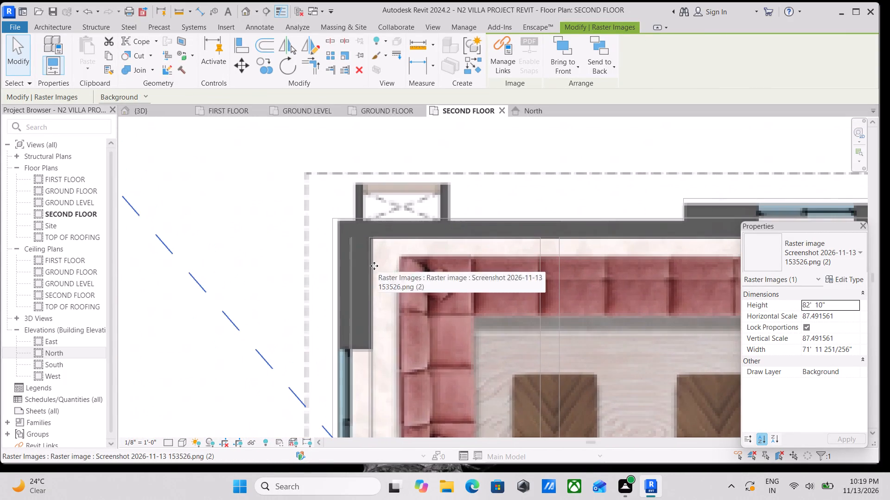
{"action": "scroll", "coordinate": [356, 232], "scroll_direction": "up", "scroll_amount": 3}
{"action": "scroll", "coordinate": [377, 232], "scroll_direction": "down", "scroll_amount": 2}
{"action": "middle_click_drag", "start_coordinate": [377, 232], "coordinate": [374, 240]}
{"action": "scroll", "coordinate": [437, 242], "scroll_direction": "down", "scroll_amount": 1}
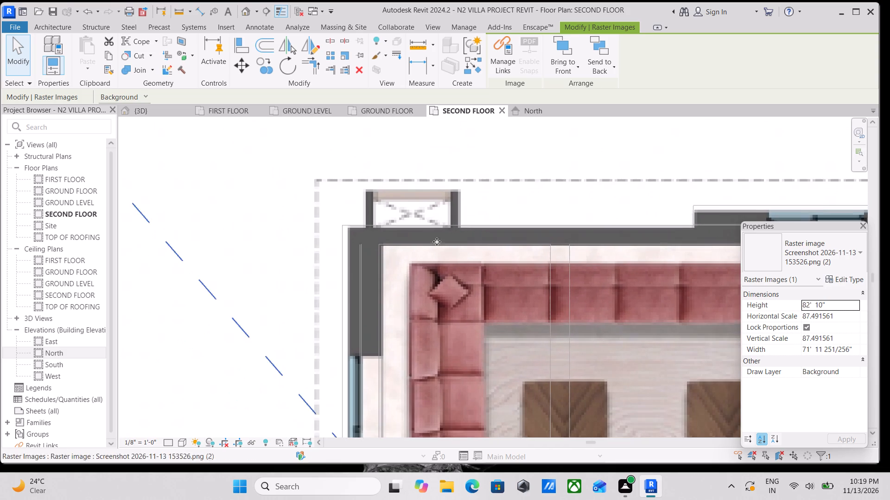
{"action": "middle_click_drag", "start_coordinate": [436, 241], "coordinate": [399, 205]}
{"action": "scroll", "coordinate": [408, 233], "scroll_direction": "down", "scroll_amount": 3}
{"action": "middle_click_drag", "start_coordinate": [408, 233], "coordinate": [408, 150]}
{"action": "scroll", "coordinate": [403, 308], "scroll_direction": "down", "scroll_amount": 2}
{"action": "middle_click_drag", "start_coordinate": [403, 308], "coordinate": [402, 307]}
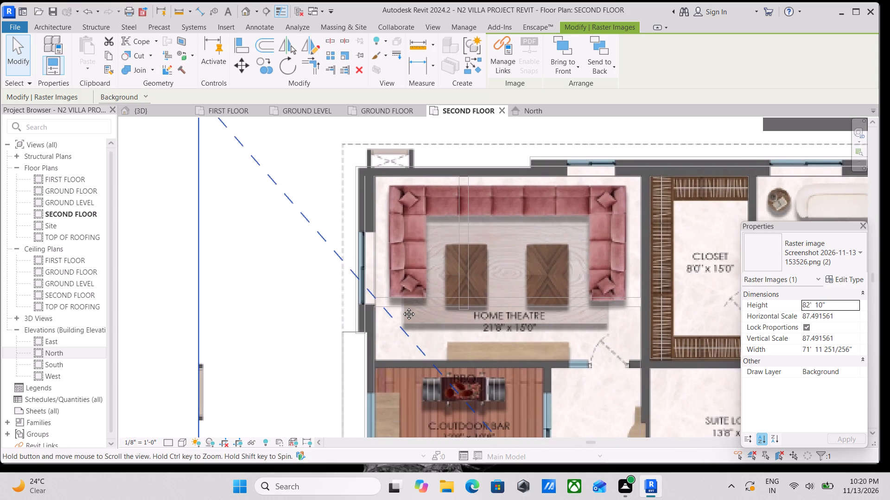
{"action": "middle_click_drag", "start_coordinate": [402, 307], "coordinate": [392, 301]}
{"action": "scroll", "coordinate": [392, 301], "scroll_direction": "down", "scroll_amount": 2}
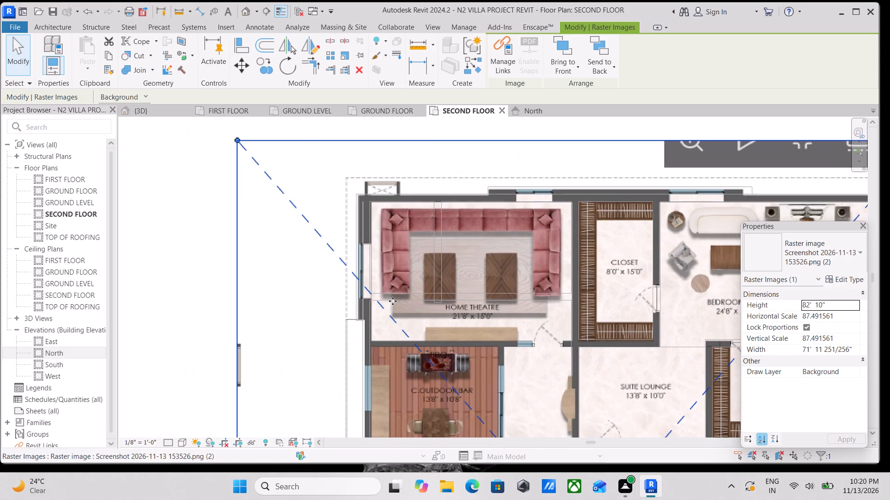
{"action": "middle_click_drag", "start_coordinate": [393, 301], "coordinate": [388, 301]}
{"action": "middle_click_drag", "start_coordinate": [461, 262], "coordinate": [448, 269]}
Draw an OUTER WALL THICKNESS 9" wall about 17'-4" long from the bedroom suite's upper-right corner to the window opening's near edge.
{"action": "type", "text": "WA"}
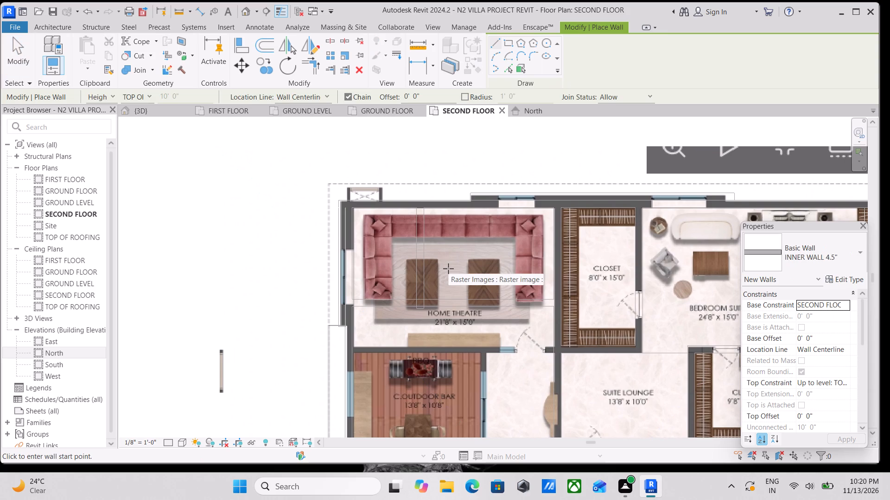
{"action": "left_click", "coordinate": [838, 255]}
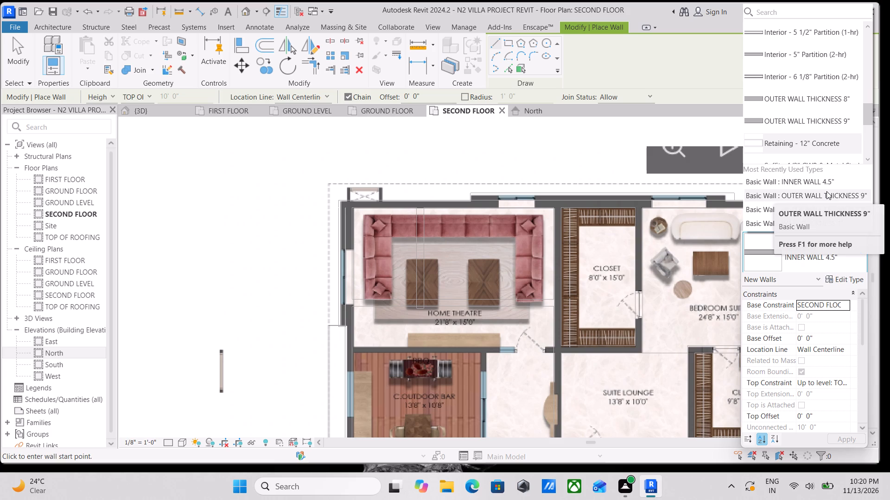
{"action": "left_click", "coordinate": [840, 200]}
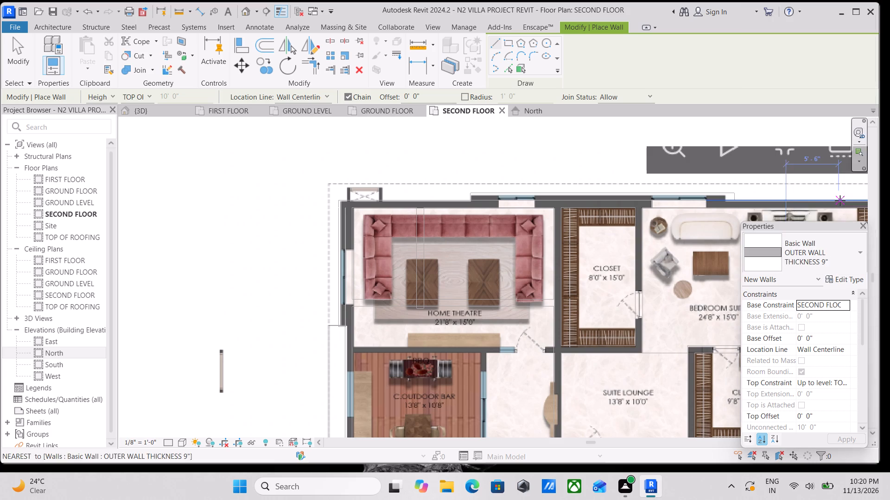
{"action": "scroll", "coordinate": [475, 187], "scroll_direction": "up", "scroll_amount": 3}
{"action": "middle_click_drag", "start_coordinate": [476, 216], "coordinate": [172, 206]}
{"action": "scroll", "coordinate": [525, 195], "scroll_direction": "down", "scroll_amount": 1}
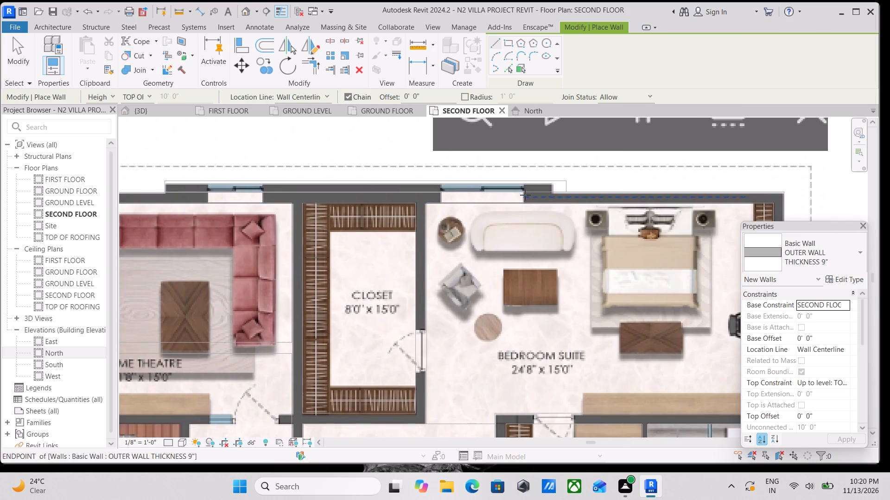
{"action": "middle_click_drag", "start_coordinate": [498, 190], "coordinate": [284, 187]}
{"action": "scroll", "coordinate": [542, 197], "scroll_direction": "up", "scroll_amount": 4}
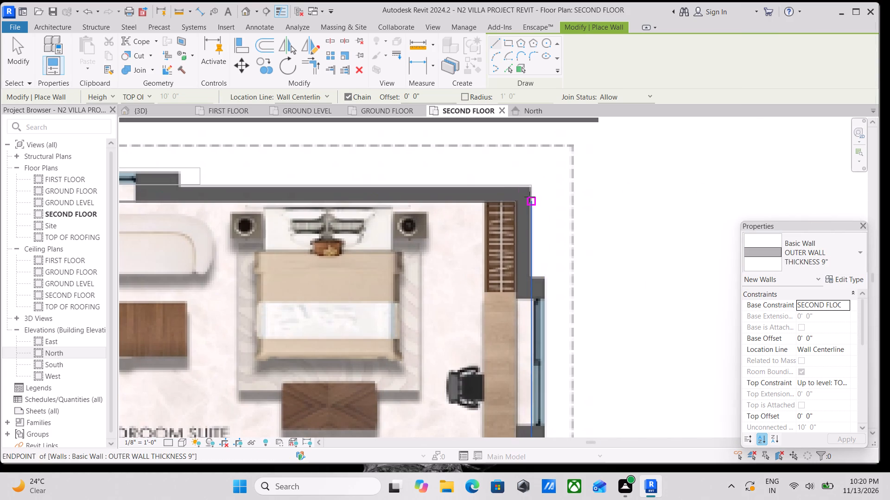
{"action": "scroll", "coordinate": [511, 191], "scroll_direction": "up", "scroll_amount": 3}
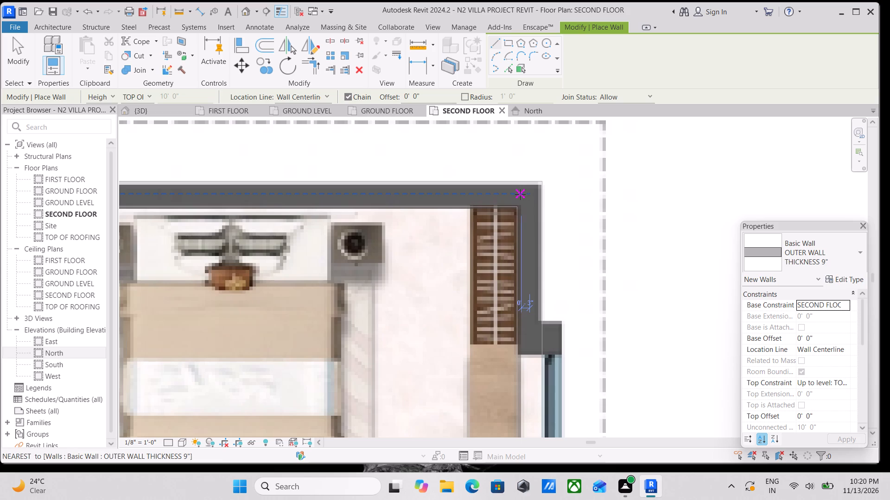
{"action": "left_click", "coordinate": [520, 194]}
{"action": "middle_click_drag", "start_coordinate": [477, 190], "coordinate": [633, 181]}
{"action": "scroll", "coordinate": [426, 179], "scroll_direction": "down", "scroll_amount": 1}
{"action": "middle_click_drag", "start_coordinate": [426, 179], "coordinate": [620, 179]}
{"action": "middle_click_drag", "start_coordinate": [438, 181], "coordinate": [555, 187]}
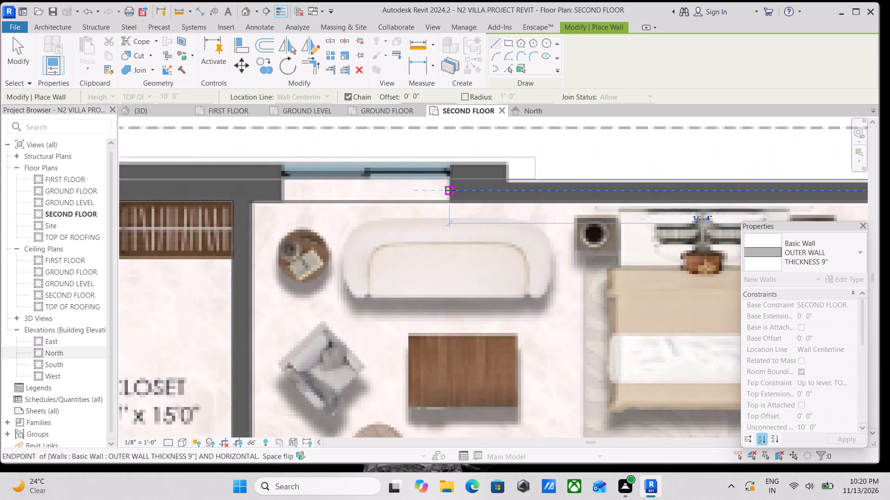
{"action": "left_click", "coordinate": [450, 190]}
{"action": "middle_click_drag", "start_coordinate": [441, 179], "coordinate": [490, 188]}
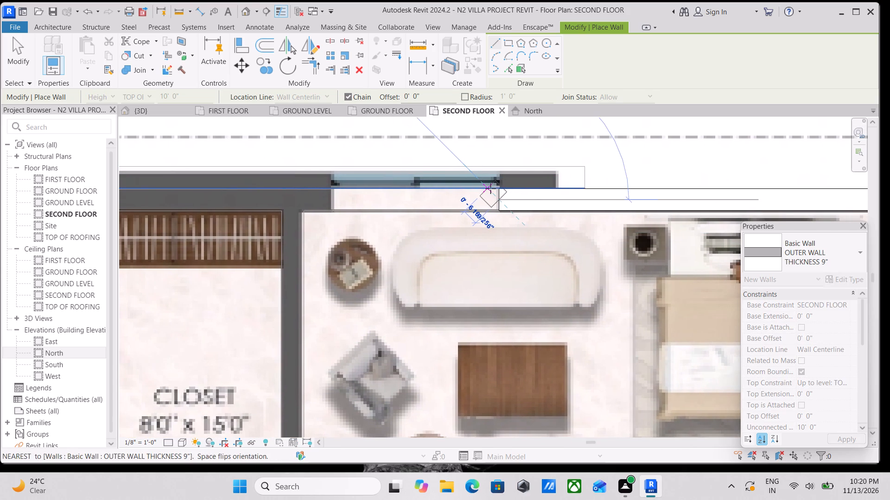
{"action": "key", "text": "Escape"}
{"action": "key", "text": "Escape"}
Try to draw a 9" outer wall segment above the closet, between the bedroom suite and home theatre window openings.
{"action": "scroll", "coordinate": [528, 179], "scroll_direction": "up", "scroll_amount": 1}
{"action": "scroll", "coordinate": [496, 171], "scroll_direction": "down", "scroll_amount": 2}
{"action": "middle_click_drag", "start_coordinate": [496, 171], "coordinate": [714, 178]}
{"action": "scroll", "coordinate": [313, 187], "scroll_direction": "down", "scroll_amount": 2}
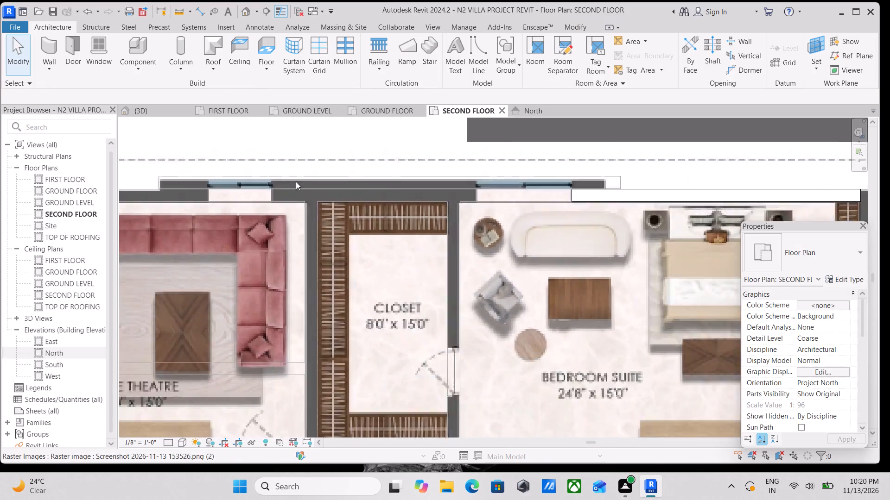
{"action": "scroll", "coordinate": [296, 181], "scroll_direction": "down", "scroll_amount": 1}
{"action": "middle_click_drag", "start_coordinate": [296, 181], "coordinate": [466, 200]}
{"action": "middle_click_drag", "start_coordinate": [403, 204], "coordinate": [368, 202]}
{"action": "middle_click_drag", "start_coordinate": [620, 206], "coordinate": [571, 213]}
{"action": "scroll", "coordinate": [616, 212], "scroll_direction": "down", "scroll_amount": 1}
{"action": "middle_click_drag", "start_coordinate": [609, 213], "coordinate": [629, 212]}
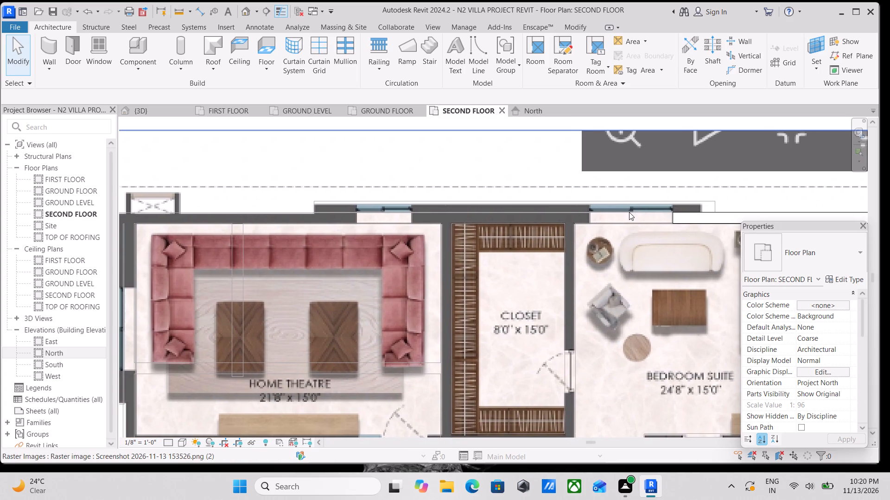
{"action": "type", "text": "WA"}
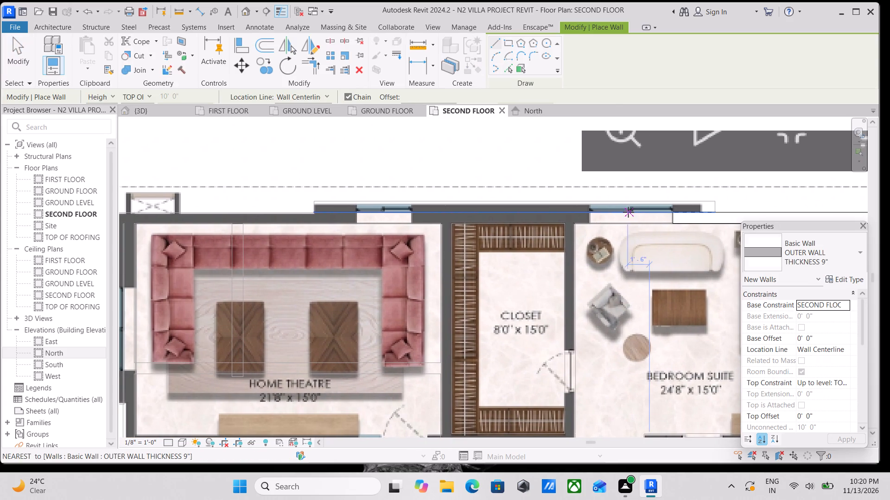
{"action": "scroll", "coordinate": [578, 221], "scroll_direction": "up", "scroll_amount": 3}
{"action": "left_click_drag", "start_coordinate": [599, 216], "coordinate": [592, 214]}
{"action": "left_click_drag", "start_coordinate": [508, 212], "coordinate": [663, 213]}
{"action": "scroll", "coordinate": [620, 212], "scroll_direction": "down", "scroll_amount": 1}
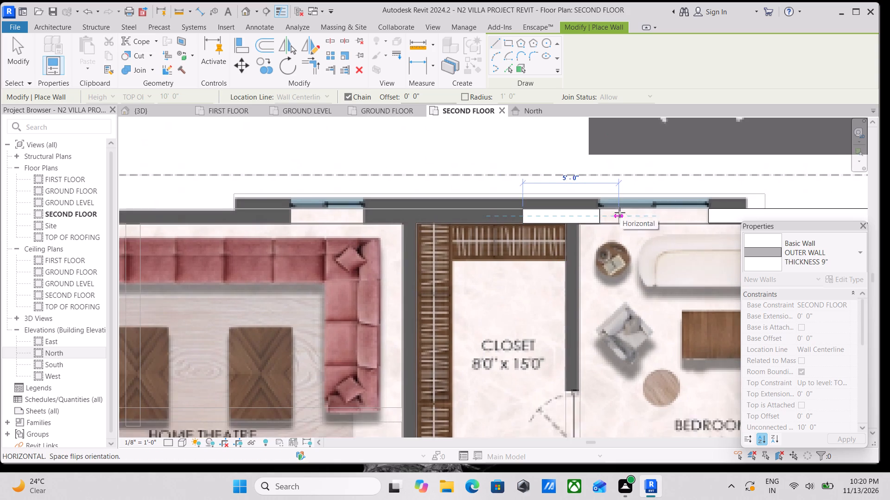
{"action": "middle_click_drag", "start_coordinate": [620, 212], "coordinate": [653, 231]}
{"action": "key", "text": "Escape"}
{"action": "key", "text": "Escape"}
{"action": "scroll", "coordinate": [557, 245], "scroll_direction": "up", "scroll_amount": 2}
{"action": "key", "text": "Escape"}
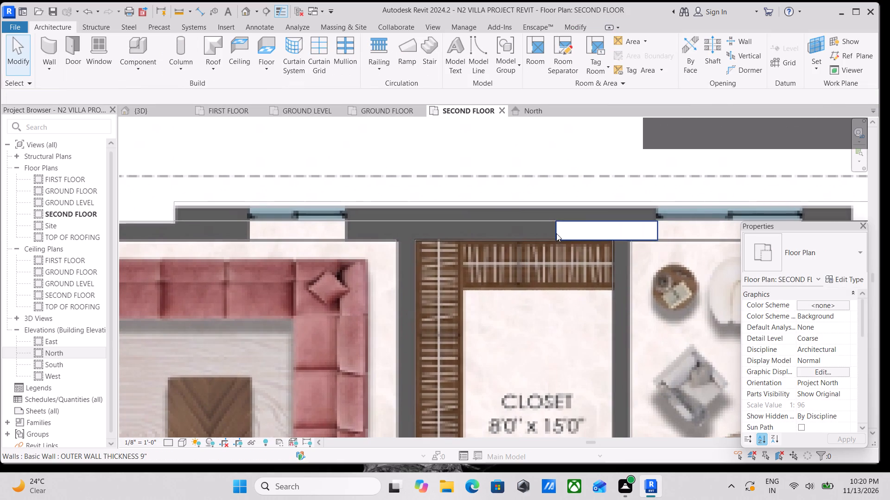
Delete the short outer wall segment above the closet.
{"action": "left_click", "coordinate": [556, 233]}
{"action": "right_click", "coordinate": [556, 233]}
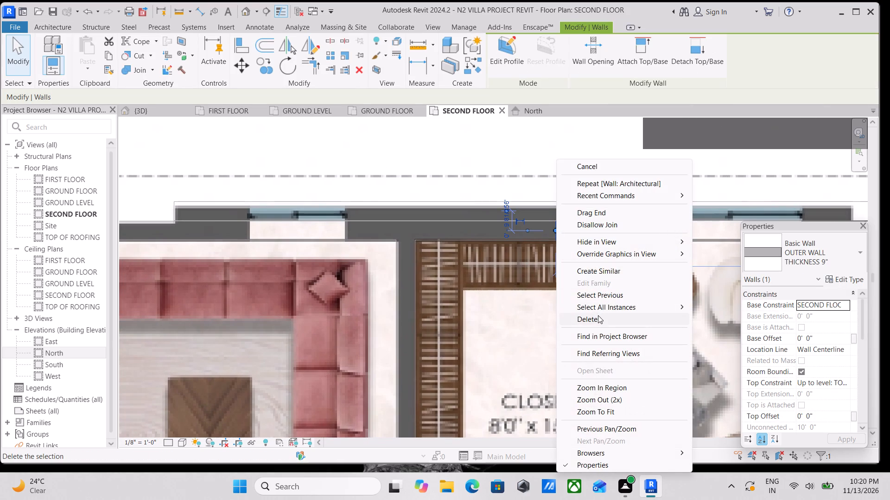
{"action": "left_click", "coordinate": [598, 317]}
Draw a 9" outer wall above the closet, spanning from the bedroom suite window opening to the home theatre window opening.
{"action": "scroll", "coordinate": [596, 236], "scroll_direction": "up", "scroll_amount": 2}
{"action": "type", "text": "WA"}
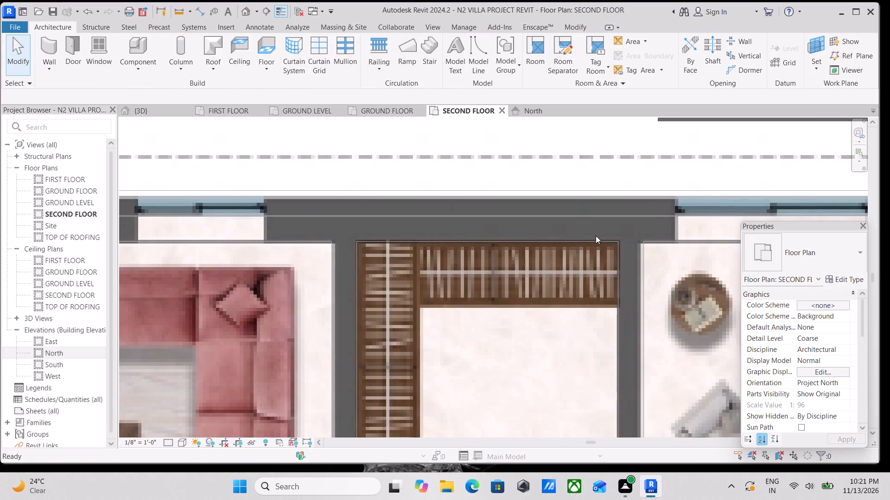
{"action": "left_click", "coordinate": [673, 229]}
{"action": "middle_click_drag", "start_coordinate": [395, 226], "coordinate": [645, 237]}
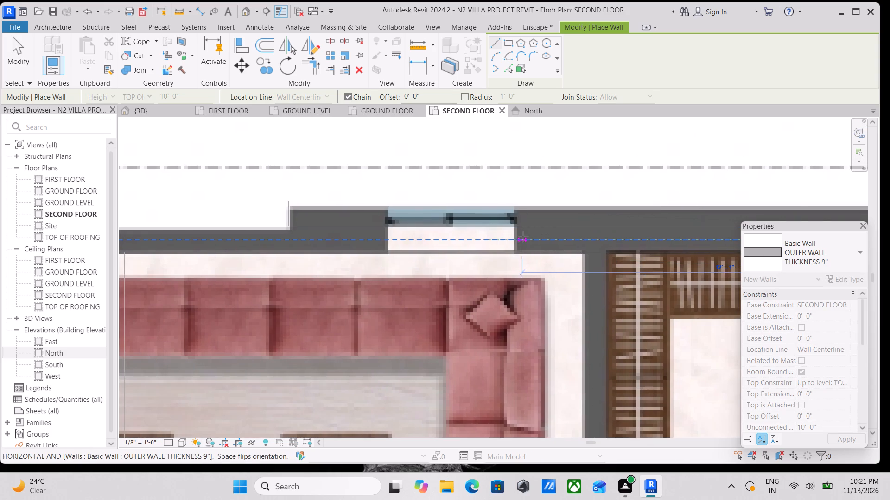
{"action": "left_click", "coordinate": [515, 239]}
{"action": "key", "text": "Escape"}
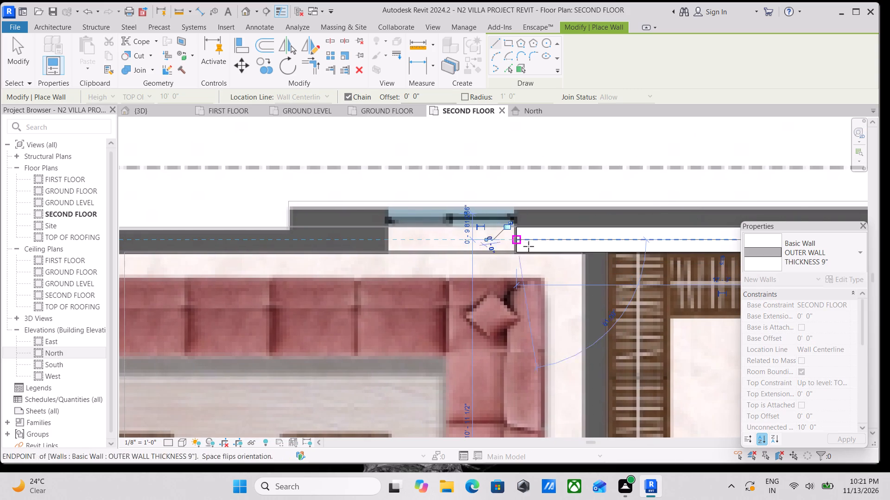
Draw a 9" outer wall about 16'-7" long from the home theatre window opening's left edge to the room's upper-left corner.
{"action": "scroll", "coordinate": [490, 262], "scroll_direction": "down", "scroll_amount": 2}
{"action": "middle_click_drag", "start_coordinate": [413, 253], "coordinate": [562, 244]}
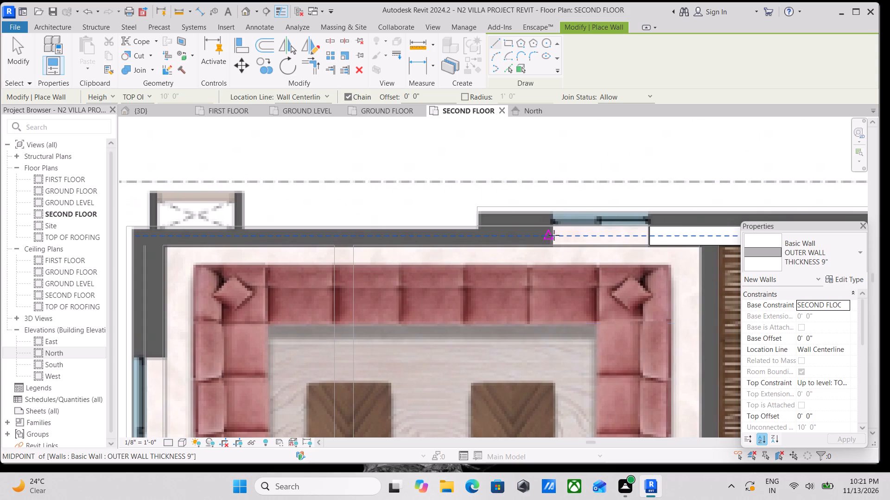
{"action": "scroll", "coordinate": [557, 235], "scroll_direction": "up", "scroll_amount": 7}
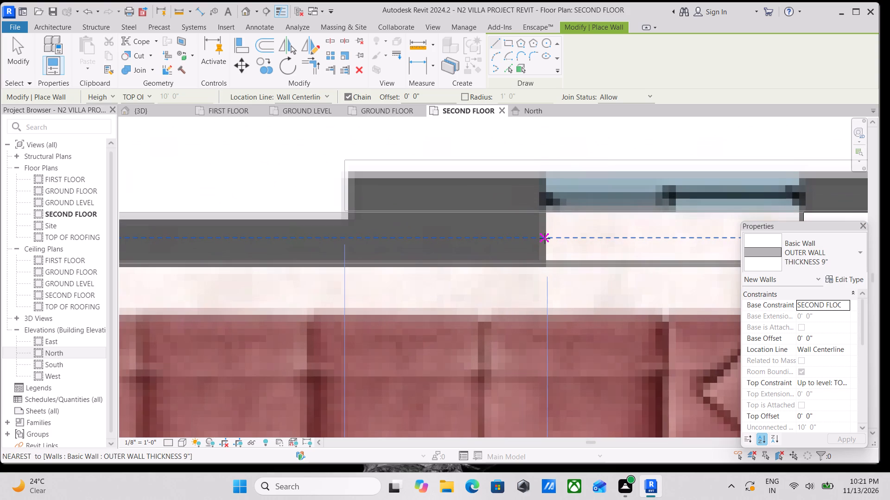
{"action": "left_click", "coordinate": [545, 238]}
{"action": "middle_click_drag", "start_coordinate": [451, 244], "coordinate": [699, 234]}
{"action": "scroll", "coordinate": [458, 238], "scroll_direction": "down", "scroll_amount": 1}
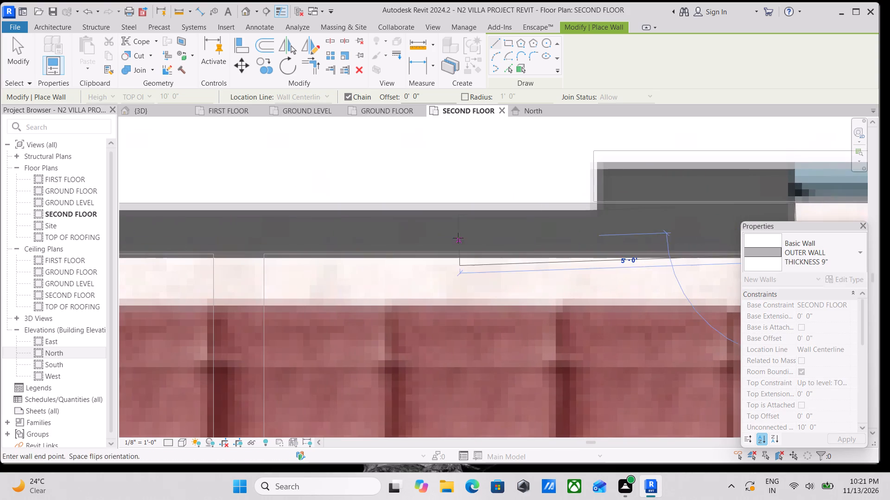
{"action": "middle_click_drag", "start_coordinate": [458, 238], "coordinate": [642, 216]}
{"action": "scroll", "coordinate": [363, 204], "scroll_direction": "down", "scroll_amount": 2}
{"action": "middle_click_drag", "start_coordinate": [363, 204], "coordinate": [654, 203]}
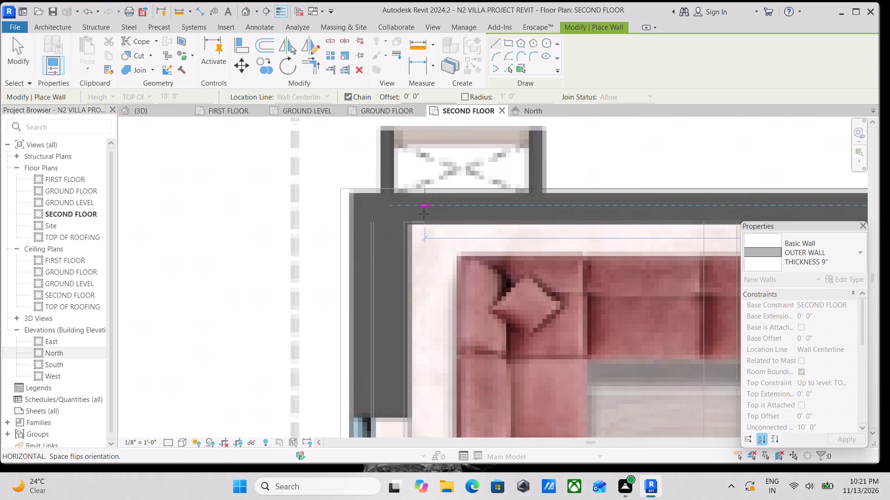
{"action": "left_click", "coordinate": [351, 217]}
{"action": "scroll", "coordinate": [351, 217], "scroll_direction": "down", "scroll_amount": 8}
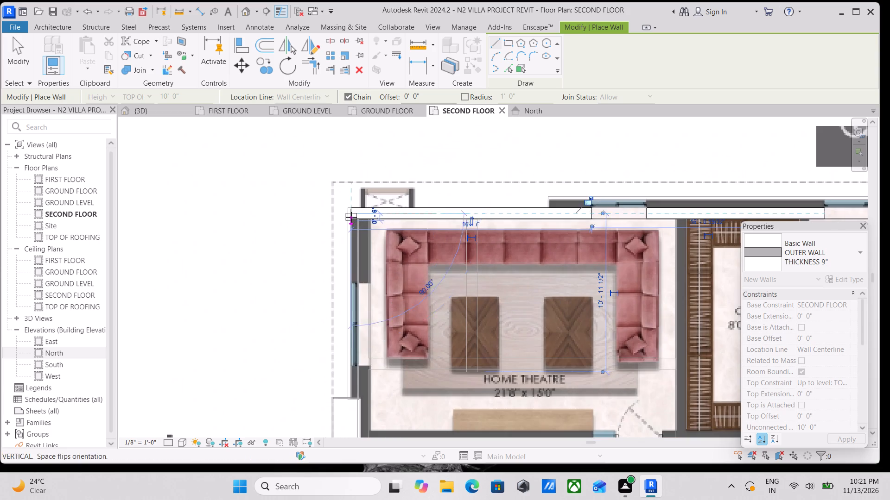
{"action": "key", "text": "Escape"}
Draw the projecting 9" outer wall about 26'-9" long across both window openings, from beyond the bedroom window to beyond the home theatre window.
{"action": "scroll", "coordinate": [548, 222], "scroll_direction": "down", "scroll_amount": 4}
{"action": "middle_click_drag", "start_coordinate": [546, 222], "coordinate": [434, 246]}
{"action": "scroll", "coordinate": [661, 225], "scroll_direction": "up", "scroll_amount": 4}
{"action": "scroll", "coordinate": [681, 260], "scroll_direction": "up", "scroll_amount": 2}
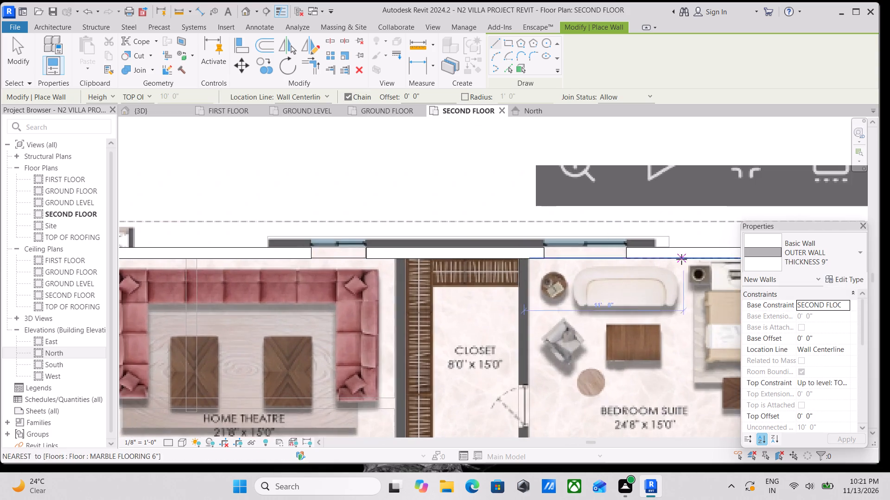
{"action": "scroll", "coordinate": [681, 259], "scroll_direction": "up", "scroll_amount": 2}
{"action": "scroll", "coordinate": [657, 215], "scroll_direction": "up", "scroll_amount": 4}
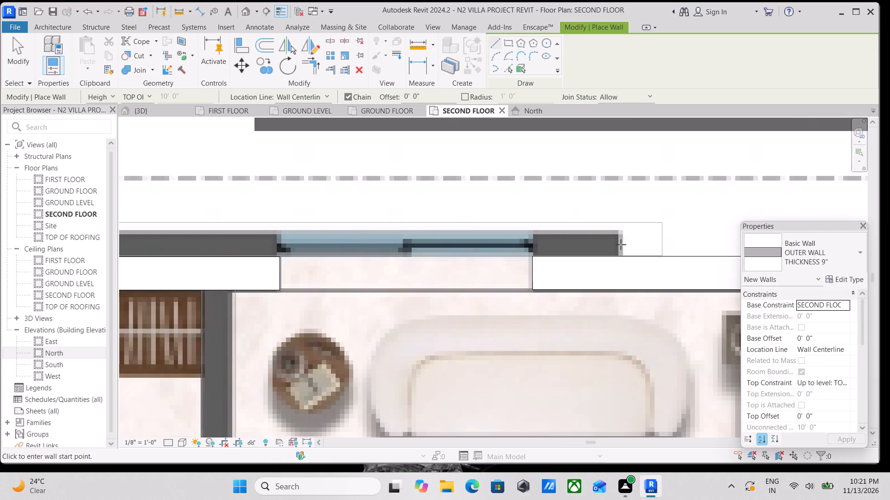
{"action": "left_click", "coordinate": [620, 244]}
{"action": "middle_click_drag", "start_coordinate": [559, 242], "coordinate": [769, 257]}
{"action": "scroll", "coordinate": [445, 253], "scroll_direction": "down", "scroll_amount": 1}
{"action": "middle_click_drag", "start_coordinate": [445, 253], "coordinate": [680, 247]}
{"action": "middle_click_drag", "start_coordinate": [360, 248], "coordinate": [698, 231]}
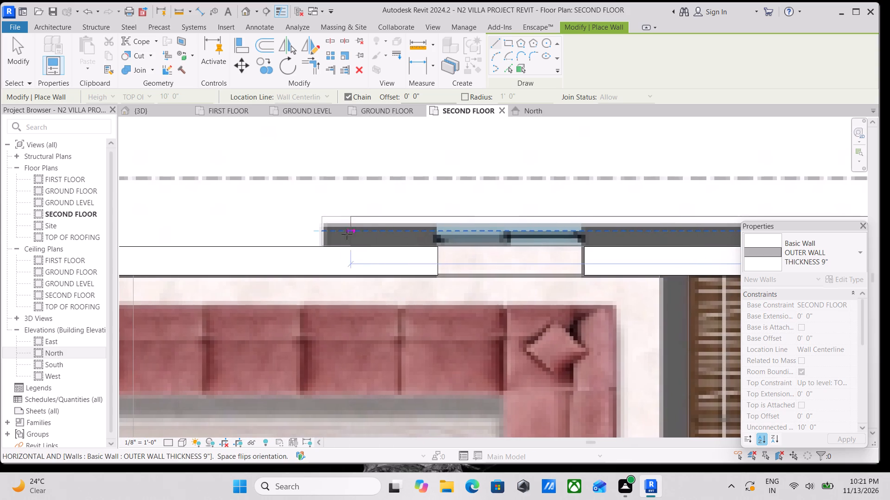
{"action": "left_click", "coordinate": [324, 237]}
{"action": "scroll", "coordinate": [325, 237], "scroll_direction": "down", "scroll_amount": 2}
{"action": "middle_click_drag", "start_coordinate": [325, 237], "coordinate": [343, 240]}
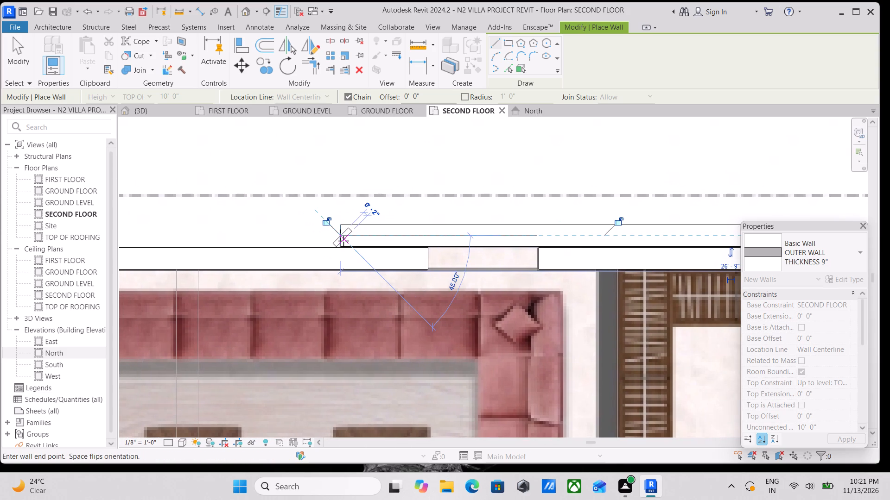
{"action": "scroll", "coordinate": [343, 241], "scroll_direction": "down", "scroll_amount": 3}
{"action": "key", "text": "Escape"}
{"action": "scroll", "coordinate": [375, 243], "scroll_direction": "down", "scroll_amount": 3}
{"action": "key", "text": "Escape"}
Check the drawn upper exterior walls against the whole plan image and the home theatre's left outer wall.
{"action": "middle_click_drag", "start_coordinate": [375, 243], "coordinate": [474, 200]}
{"action": "scroll", "coordinate": [588, 265], "scroll_direction": "up", "scroll_amount": 3}
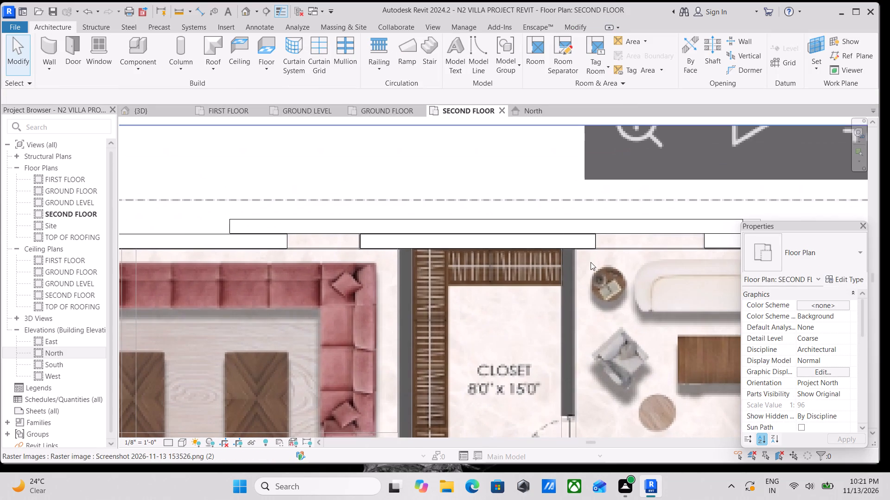
{"action": "scroll", "coordinate": [620, 235], "scroll_direction": "down", "scroll_amount": 6}
{"action": "middle_click_drag", "start_coordinate": [619, 242], "coordinate": [644, 170]}
{"action": "scroll", "coordinate": [590, 262], "scroll_direction": "down", "scroll_amount": 4}
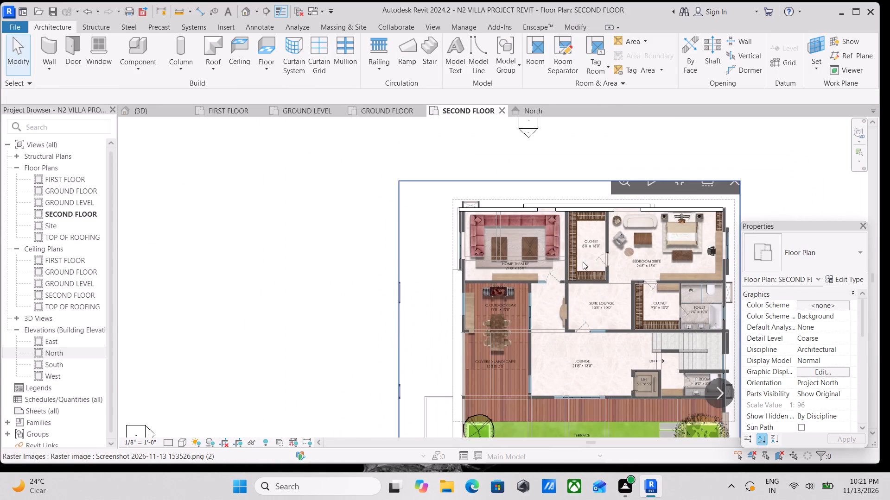
{"action": "middle_click_drag", "start_coordinate": [581, 260], "coordinate": [578, 217]}
{"action": "middle_click_drag", "start_coordinate": [459, 256], "coordinate": [514, 305]}
{"action": "scroll", "coordinate": [514, 275], "scroll_direction": "up", "scroll_amount": 3}
{"action": "scroll", "coordinate": [521, 213], "scroll_direction": "up", "scroll_amount": 3}
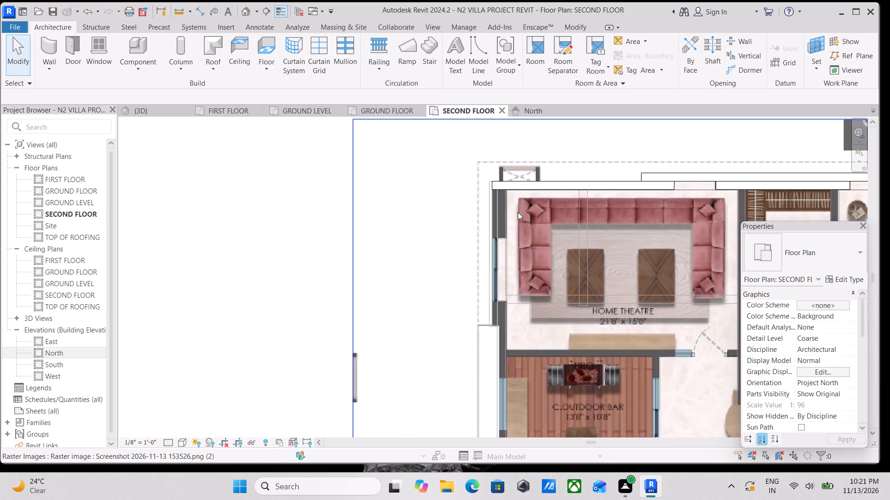
Draw a 9" outer wall about 4'-5" long from the home theatre's upper-left corner down to the side window opening.
{"action": "scroll", "coordinate": [516, 212], "scroll_direction": "up", "scroll_amount": 3}
{"action": "middle_click_drag", "start_coordinate": [516, 212], "coordinate": [526, 231]}
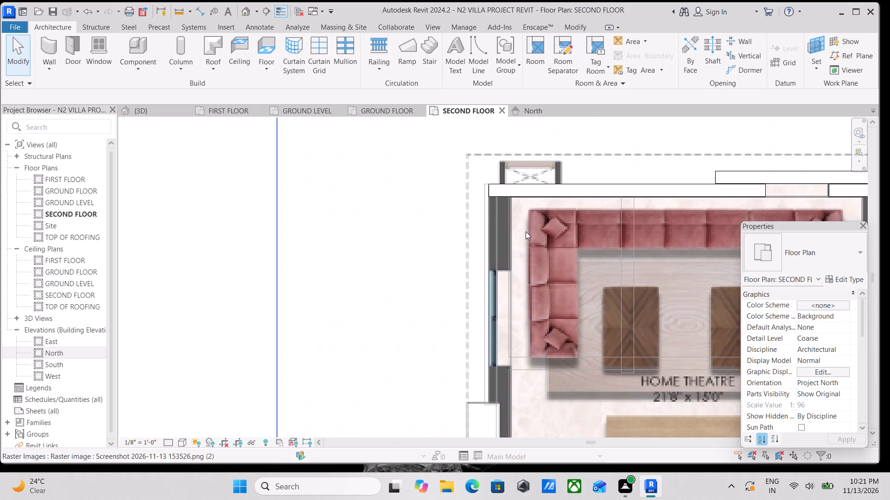
{"action": "type", "text": "WA"}
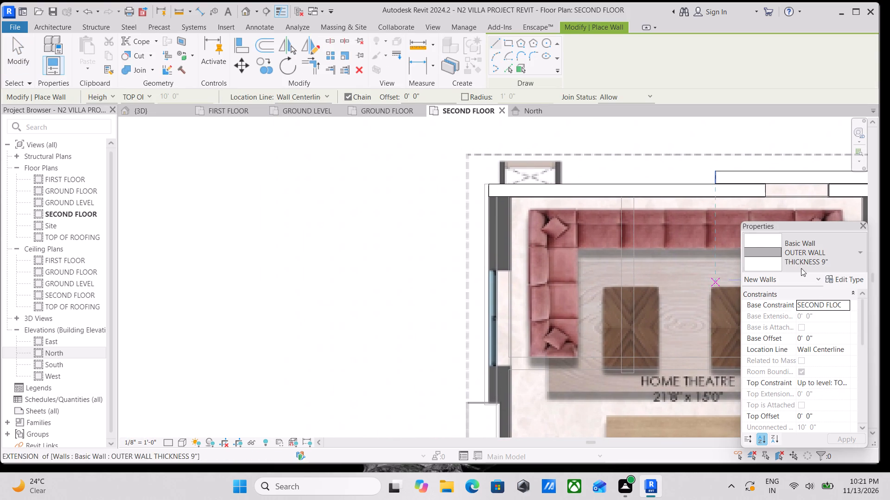
{"action": "scroll", "coordinate": [488, 195], "scroll_direction": "up", "scroll_amount": 10}
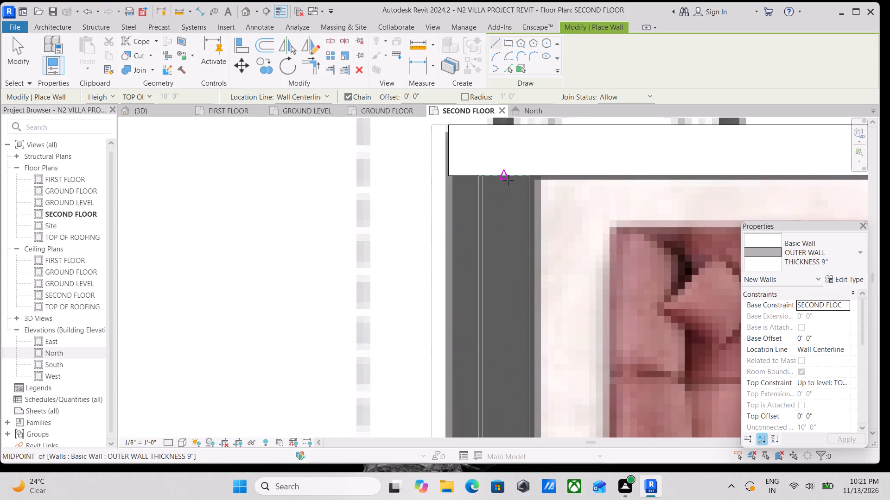
{"action": "left_click", "coordinate": [508, 180]}
{"action": "middle_click_drag", "start_coordinate": [508, 253], "coordinate": [499, 147]}
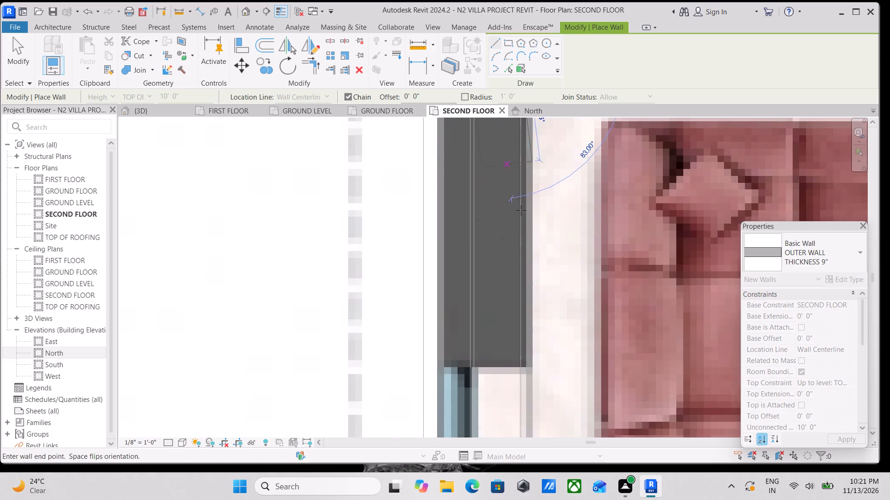
{"action": "scroll", "coordinate": [521, 240], "scroll_direction": "down", "scroll_amount": 3}
{"action": "middle_click_drag", "start_coordinate": [521, 240], "coordinate": [518, 168]}
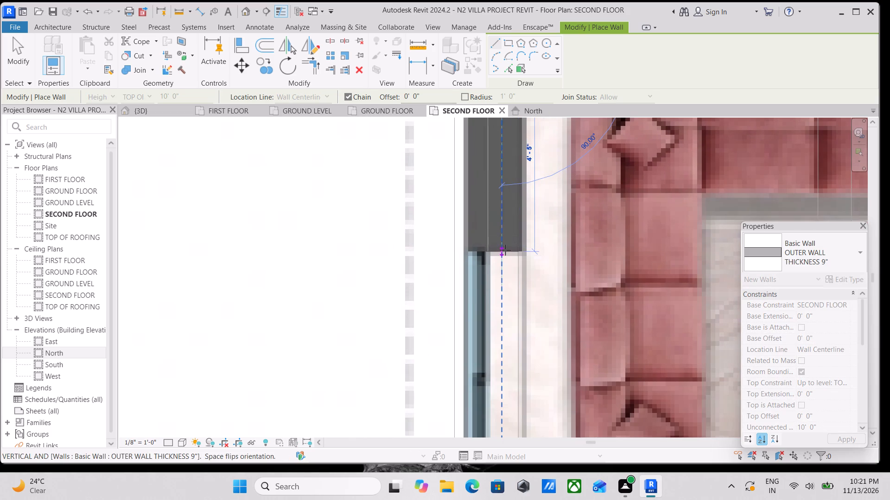
{"action": "left_click", "coordinate": [505, 250]}
{"action": "key", "text": "Escape"}
Draw a 9" outer wall about 2'-2" long from the home theatre side window's lower edge to the step in the outer wall.
{"action": "scroll", "coordinate": [505, 250], "scroll_direction": "down", "scroll_amount": 3}
{"action": "scroll", "coordinate": [524, 294], "scroll_direction": "down", "scroll_amount": 2}
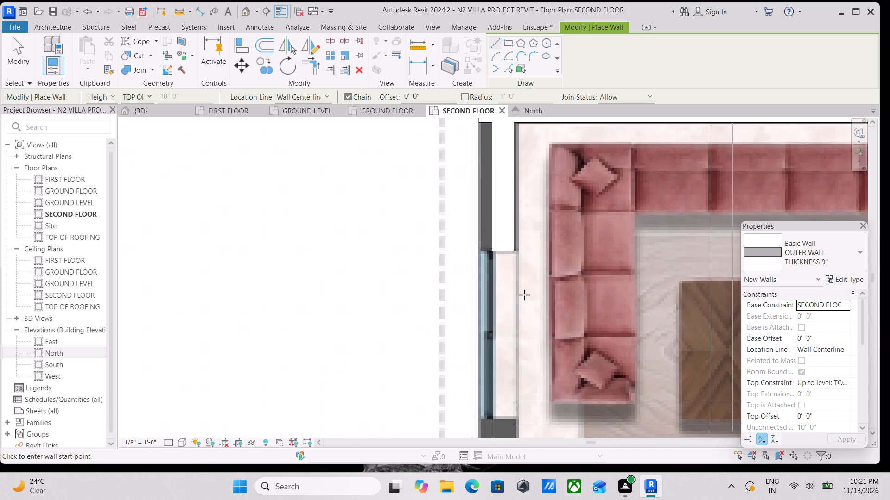
{"action": "middle_click_drag", "start_coordinate": [524, 295], "coordinate": [525, 221]}
{"action": "scroll", "coordinate": [540, 349], "scroll_direction": "up", "scroll_amount": 1}
{"action": "middle_click_drag", "start_coordinate": [540, 346], "coordinate": [547, 224]}
{"action": "scroll", "coordinate": [518, 187], "scroll_direction": "up", "scroll_amount": 1}
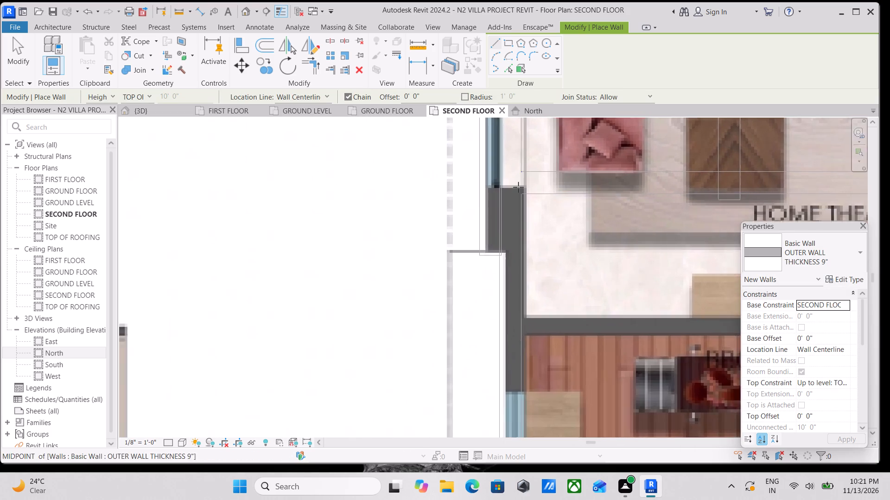
{"action": "scroll", "coordinate": [518, 187], "scroll_direction": "up", "scroll_amount": 5}
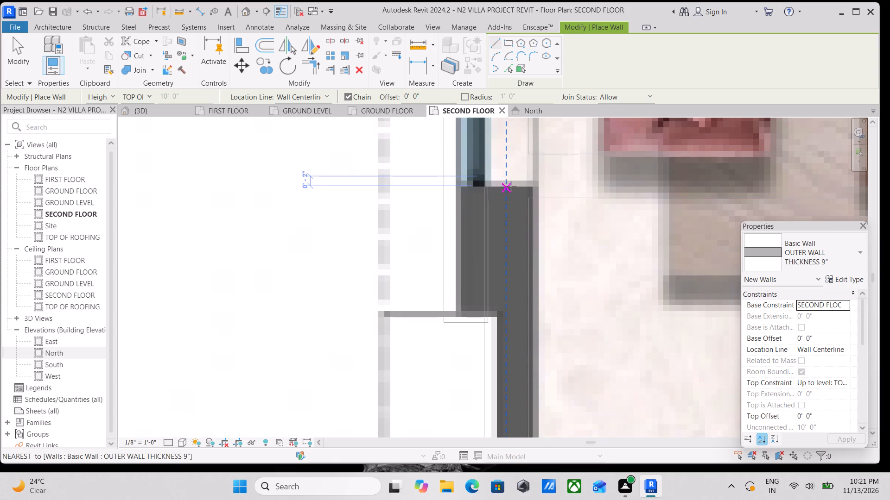
{"action": "scroll", "coordinate": [511, 186], "scroll_direction": "down", "scroll_amount": 2}
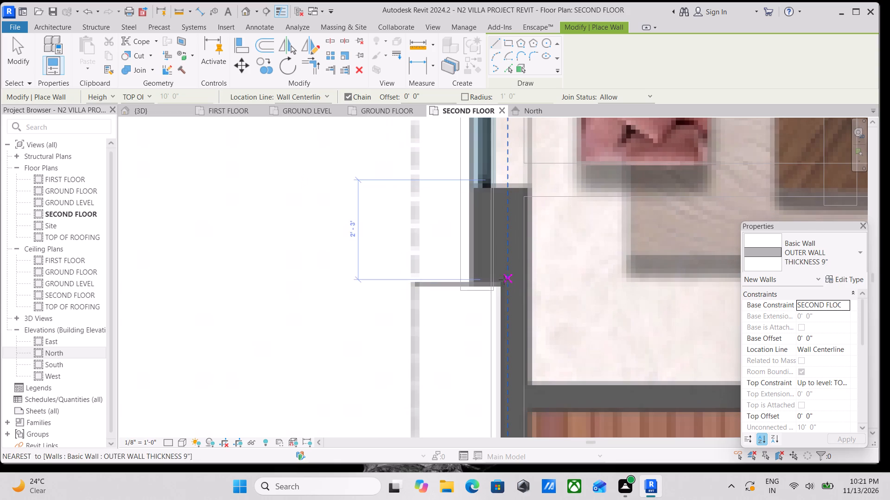
{"action": "left_click", "coordinate": [502, 282]}
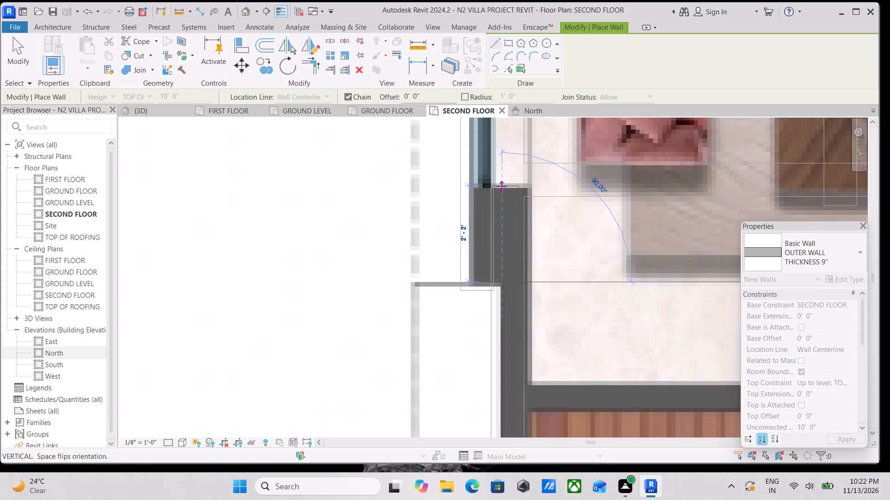
{"action": "key", "text": "Escape"}
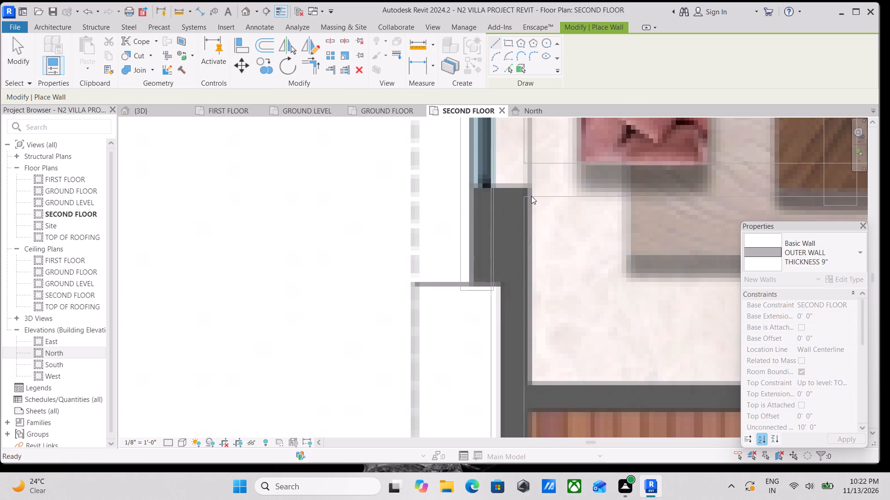
{"action": "left_click", "coordinate": [507, 187]}
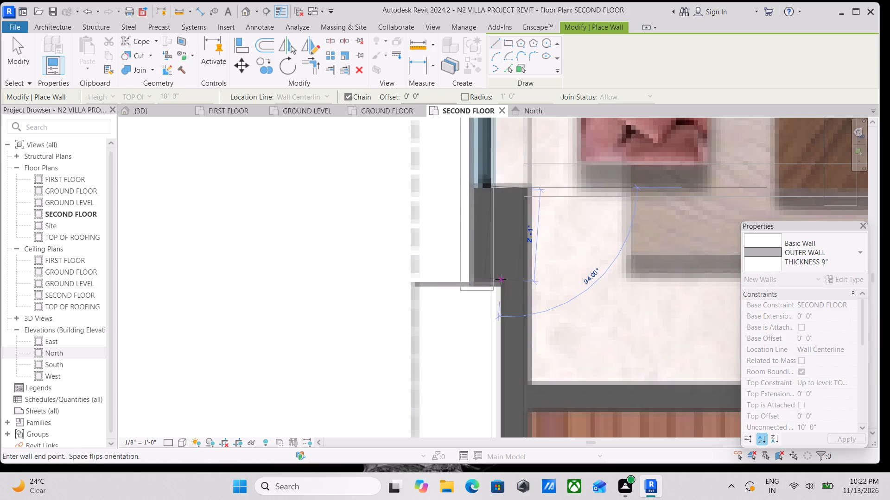
{"action": "left_click", "coordinate": [504, 285]}
{"action": "key", "text": "Escape"}
Nudge the short wall below the home theatre's side window slightly right to line up with the plan image.
{"action": "scroll", "coordinate": [562, 271], "scroll_direction": "down", "scroll_amount": 3}
{"action": "middle_click_drag", "start_coordinate": [562, 271], "coordinate": [553, 209]}
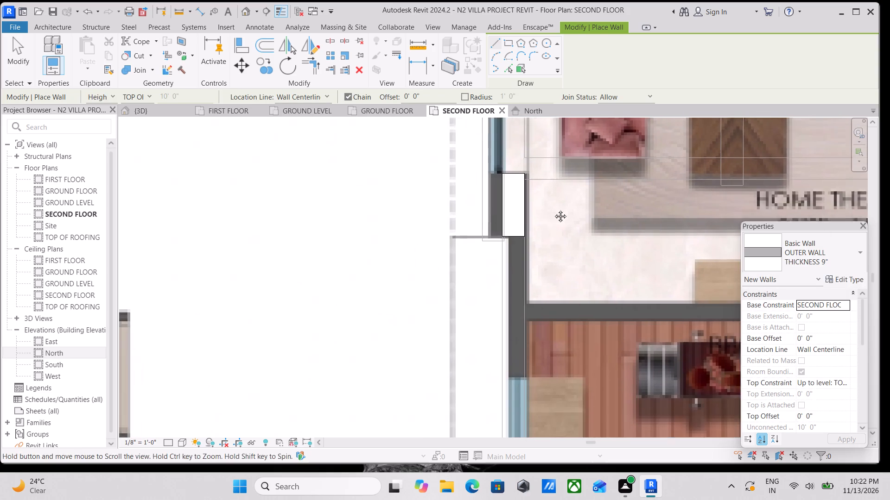
{"action": "middle_click_drag", "start_coordinate": [553, 209], "coordinate": [558, 194]}
{"action": "scroll", "coordinate": [535, 215], "scroll_direction": "up", "scroll_amount": 3}
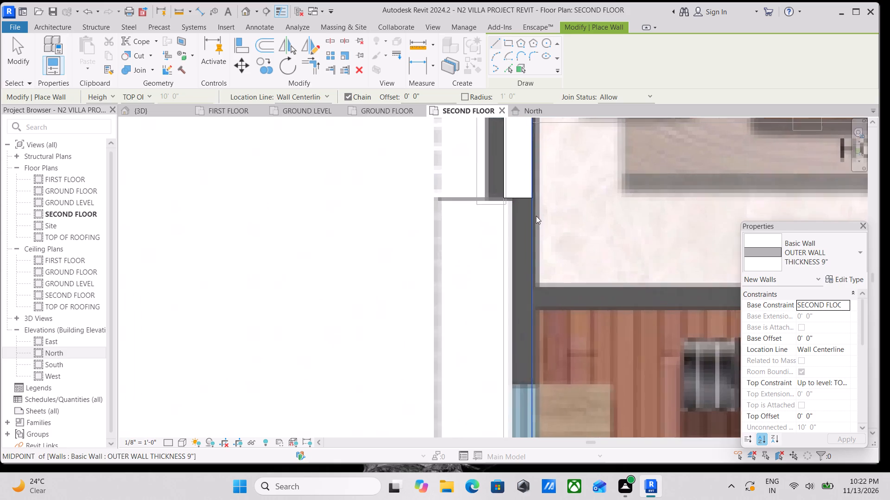
{"action": "key", "text": "Escape"}
{"action": "middle_click_drag", "start_coordinate": [542, 204], "coordinate": [569, 261]}
{"action": "key", "text": "Escape"}
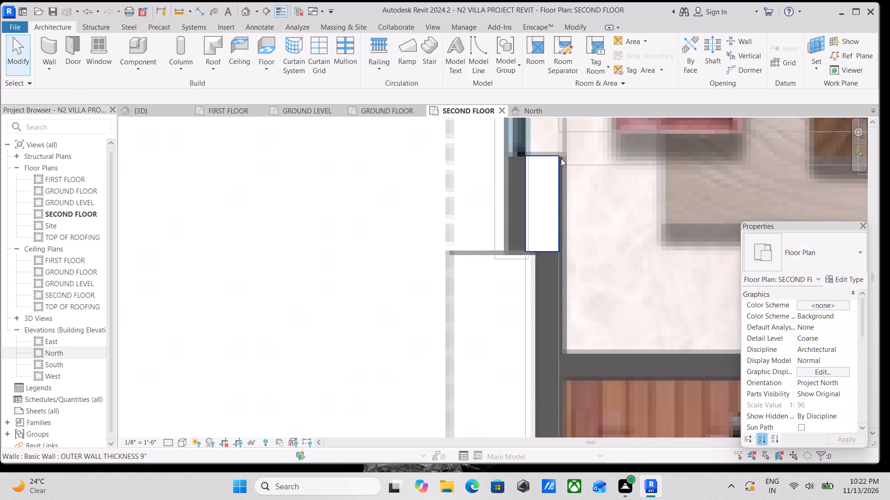
{"action": "left_click", "coordinate": [561, 158]}
{"action": "key", "text": "Right"}
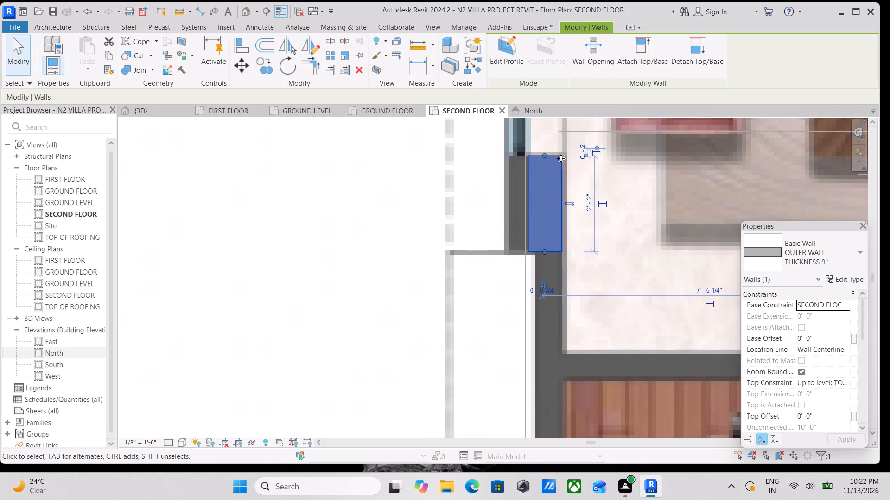
{"action": "key", "text": "Escape"}
With the Wall tool active, examine the plan image's walls along the outdoor bar, covered landscape and home theatre.
{"action": "scroll", "coordinate": [563, 260], "scroll_direction": "down", "scroll_amount": 2}
{"action": "middle_click_drag", "start_coordinate": [563, 260], "coordinate": [567, 240]}
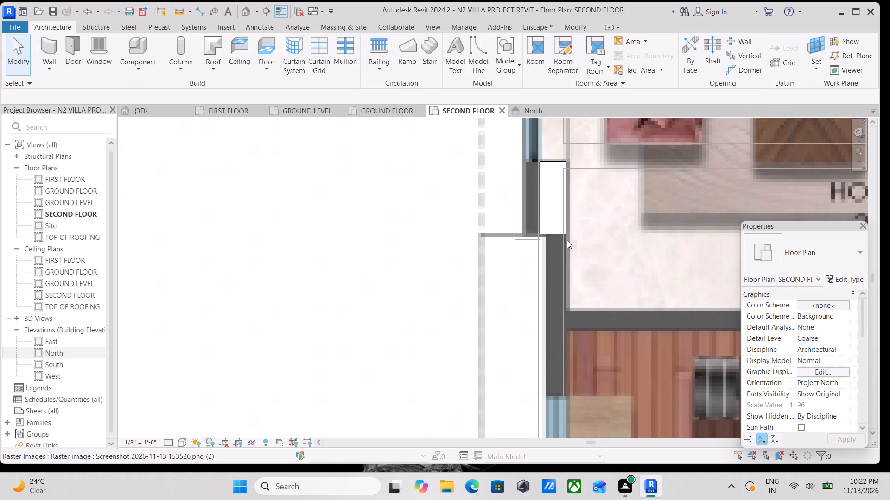
{"action": "type", "text": "WA"}
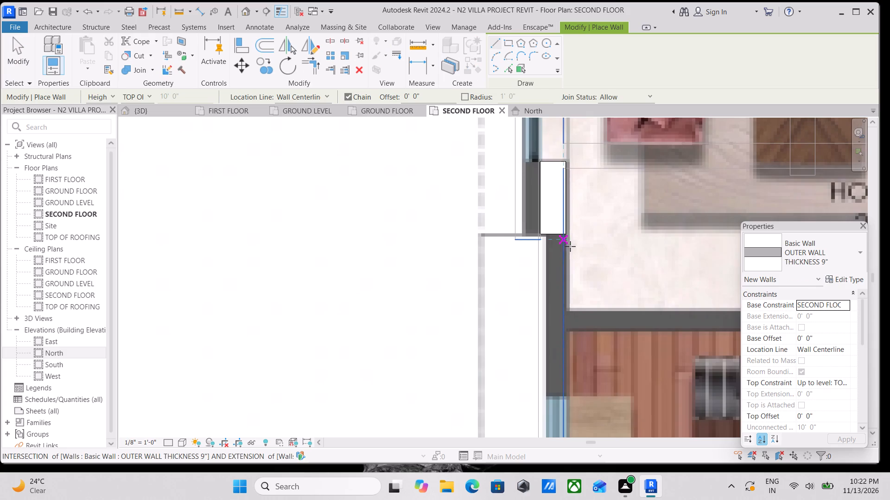
{"action": "scroll", "coordinate": [570, 247], "scroll_direction": "down", "scroll_amount": 3}
{"action": "middle_click_drag", "start_coordinate": [567, 257], "coordinate": [554, 167]}
{"action": "scroll", "coordinate": [574, 269], "scroll_direction": "down", "scroll_amount": 3}
{"action": "middle_click_drag", "start_coordinate": [572, 256], "coordinate": [568, 123]}
{"action": "scroll", "coordinate": [585, 284], "scroll_direction": "up", "scroll_amount": 1}
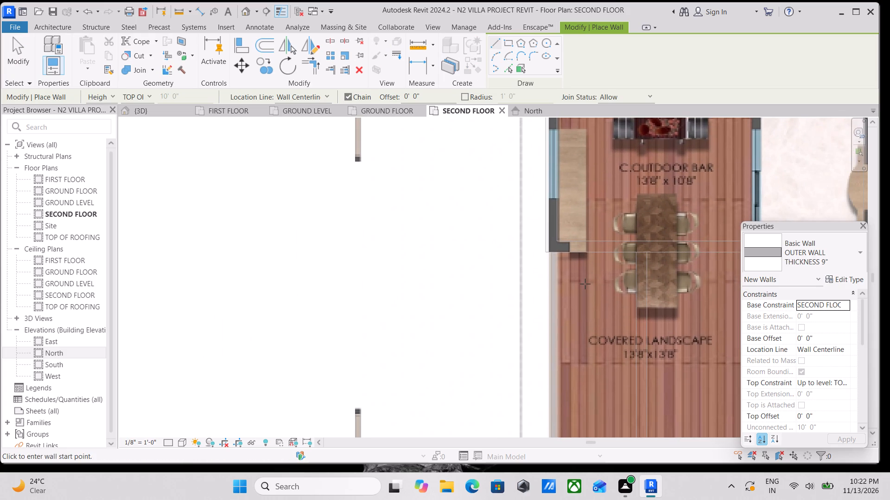
{"action": "scroll", "coordinate": [529, 268], "scroll_direction": "down", "scroll_amount": 6}
{"action": "middle_click_drag", "start_coordinate": [538, 261], "coordinate": [536, 318]}
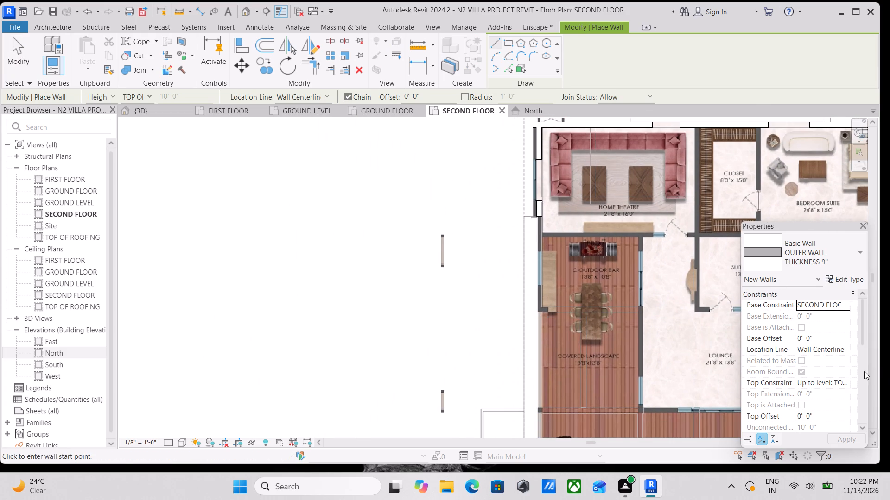
{"action": "scroll", "coordinate": [617, 203], "scroll_direction": "up", "scroll_amount": 4}
{"action": "scroll", "coordinate": [618, 198], "scroll_direction": "down", "scroll_amount": 2}
{"action": "middle_click_drag", "start_coordinate": [614, 199], "coordinate": [500, 288]}
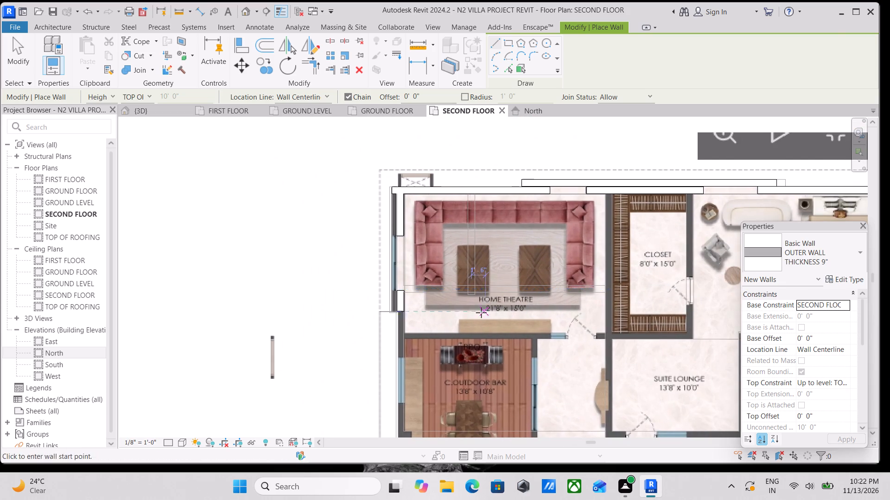
Draw a 9" wall from the upper outer wall down between the home theatre and closet to partway along the suite lounge.
{"action": "scroll", "coordinate": [515, 306], "scroll_direction": "down", "scroll_amount": 2}
{"action": "middle_click_drag", "start_coordinate": [506, 269], "coordinate": [483, 231]}
{"action": "scroll", "coordinate": [604, 134], "scroll_direction": "up", "scroll_amount": 3}
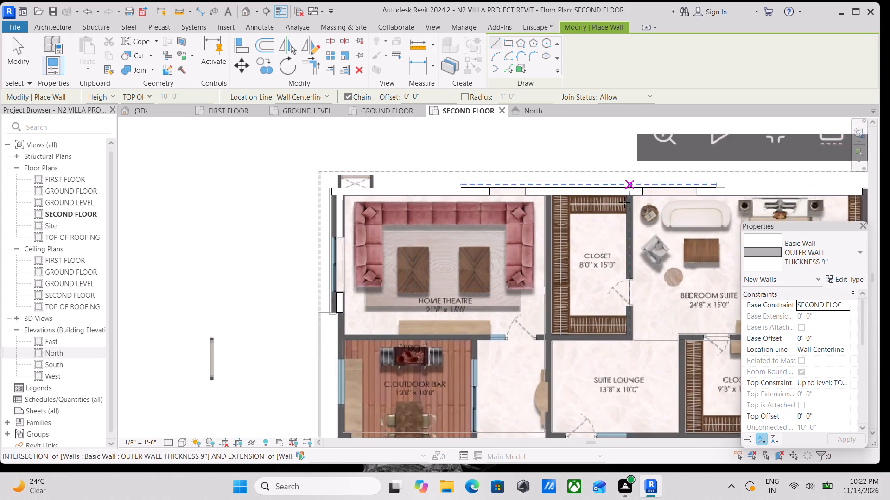
{"action": "scroll", "coordinate": [535, 254], "scroll_direction": "up", "scroll_amount": 3}
{"action": "middle_click_drag", "start_coordinate": [540, 217], "coordinate": [543, 234]}
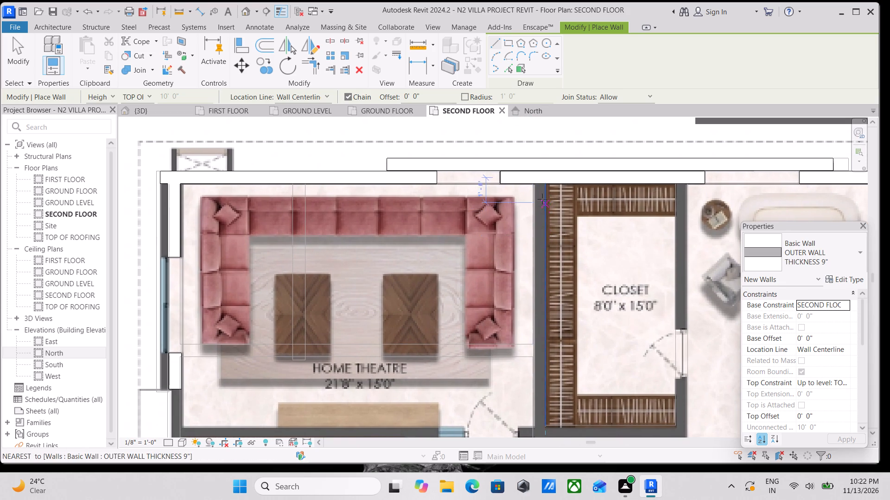
{"action": "scroll", "coordinate": [542, 194], "scroll_direction": "up", "scroll_amount": 2}
{"action": "scroll", "coordinate": [543, 181], "scroll_direction": "down", "scroll_amount": 1}
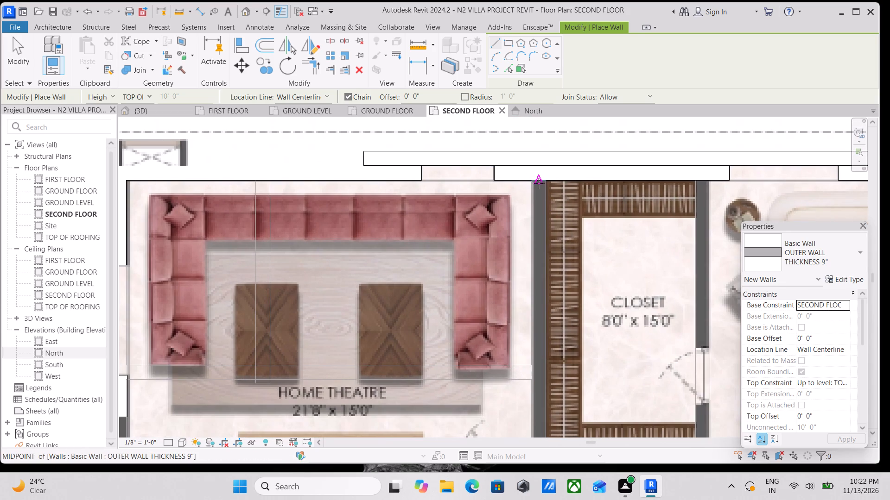
{"action": "left_click", "coordinate": [540, 184]}
{"action": "middle_click_drag", "start_coordinate": [520, 293], "coordinate": [539, 173]}
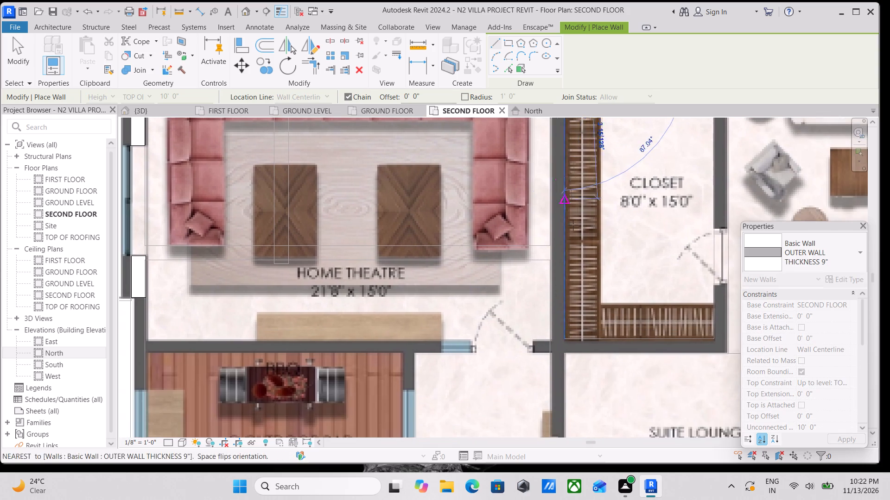
{"action": "scroll", "coordinate": [575, 250], "scroll_direction": "down", "scroll_amount": 1}
{"action": "middle_click_drag", "start_coordinate": [575, 250], "coordinate": [561, 92]}
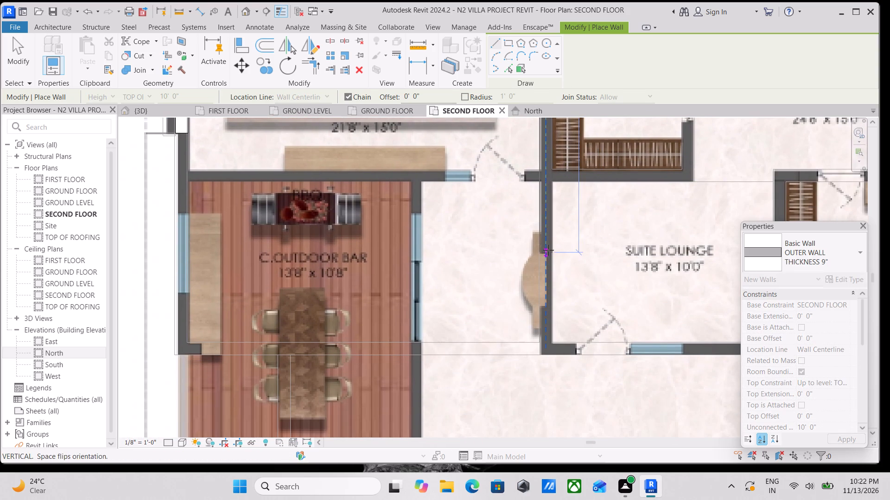
{"action": "left_click", "coordinate": [549, 254]}
{"action": "scroll", "coordinate": [562, 217], "scroll_direction": "down", "scroll_amount": 1}
{"action": "middle_click_drag", "start_coordinate": [562, 217], "coordinate": [547, 190]}
{"action": "key", "text": "Escape"}
Draw a 9" wall about 1'-11" long from the suite lounge door opening to the room's lower-left corner.
{"action": "middle_click_drag", "start_coordinate": [550, 237], "coordinate": [560, 161]}
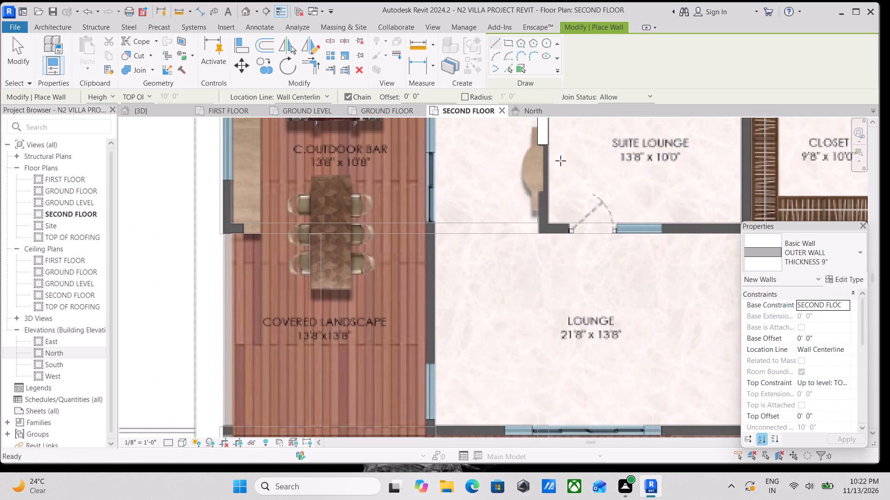
{"action": "scroll", "coordinate": [582, 236], "scroll_direction": "up", "scroll_amount": 6}
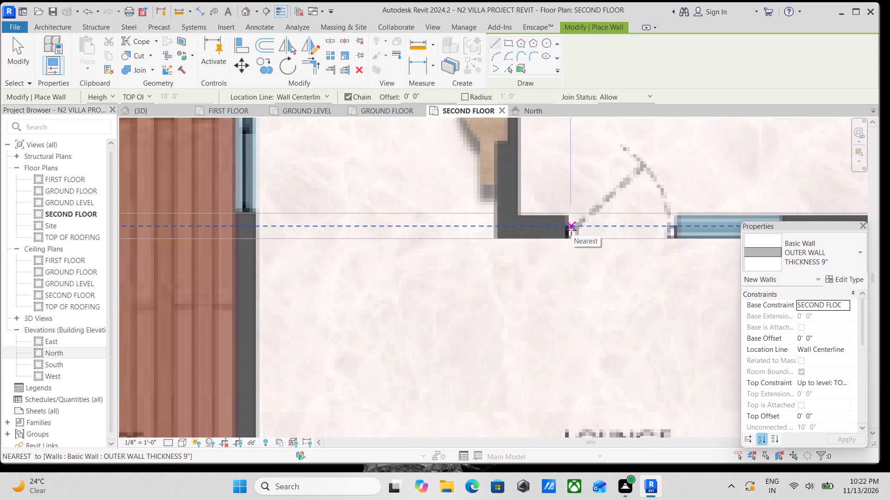
{"action": "left_click", "coordinate": [569, 231]}
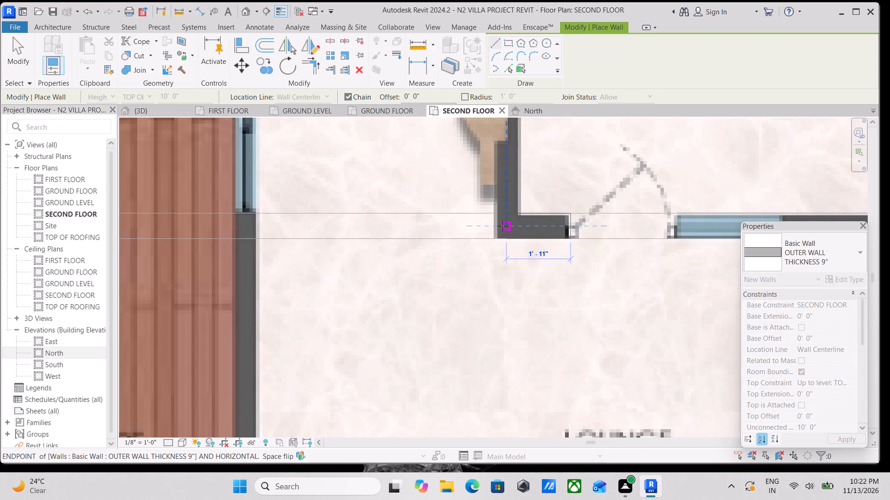
{"action": "left_click", "coordinate": [502, 226]}
{"action": "key", "text": "Escape"}
Draw a 9" wall about 5'-9" long from the suite lounge's lower-left corner up to the end of the home theatre–closet wall.
{"action": "scroll", "coordinate": [500, 170], "scroll_direction": "down", "scroll_amount": 3}
{"action": "middle_click_drag", "start_coordinate": [500, 170], "coordinate": [531, 219]}
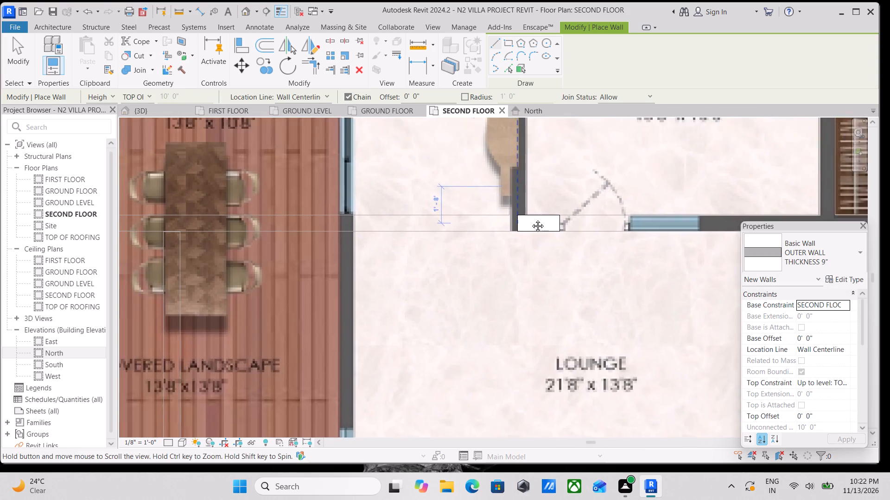
{"action": "middle_click_drag", "start_coordinate": [531, 219], "coordinate": [541, 236]}
{"action": "left_click", "coordinate": [546, 272]}
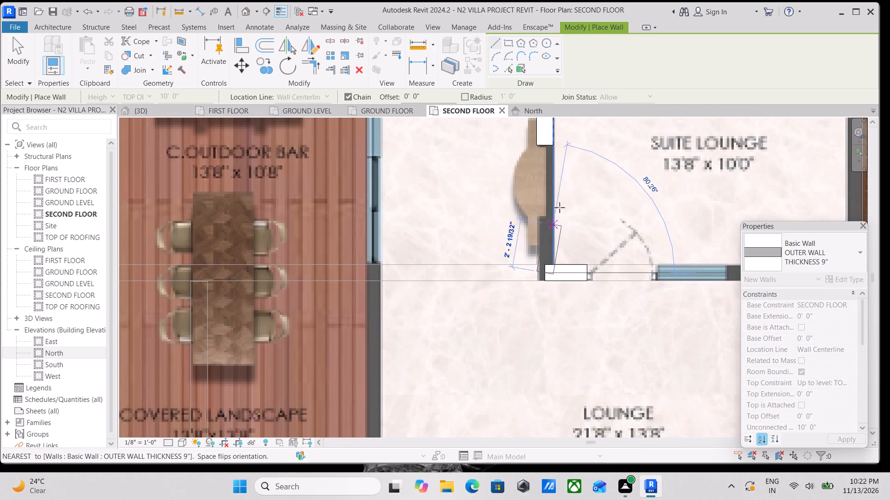
{"action": "middle_click_drag", "start_coordinate": [547, 175], "coordinate": [568, 226]}
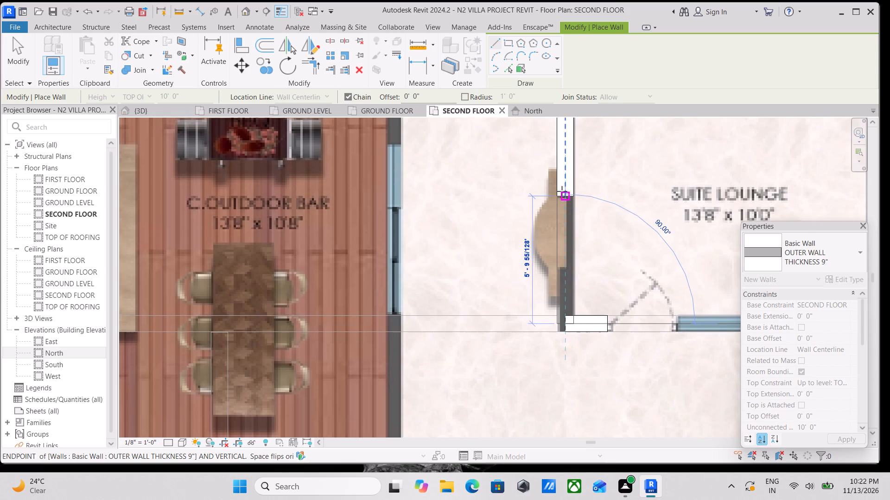
{"action": "left_click", "coordinate": [562, 191]}
{"action": "key", "text": "Escape"}
Examine the remaining interior walls around the suite lounge, bedroom suite, lower closet and home theatre door on the plan image.
{"action": "scroll", "coordinate": [566, 194], "scroll_direction": "down", "scroll_amount": 2}
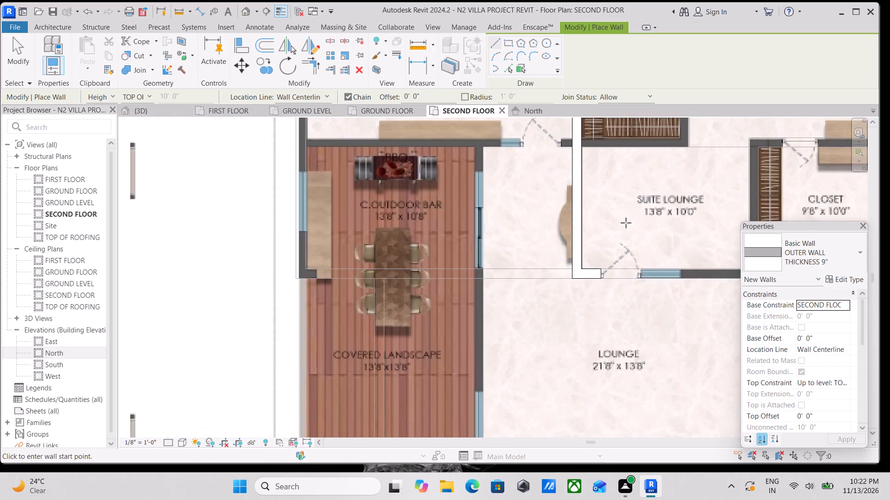
{"action": "scroll", "coordinate": [626, 223], "scroll_direction": "down", "scroll_amount": 4}
{"action": "middle_click_drag", "start_coordinate": [636, 222], "coordinate": [594, 218]}
{"action": "middle_click_drag", "start_coordinate": [720, 153], "coordinate": [660, 165]}
{"action": "scroll", "coordinate": [606, 166], "scroll_direction": "up", "scroll_amount": 1}
{"action": "scroll", "coordinate": [665, 174], "scroll_direction": "down", "scroll_amount": 3}
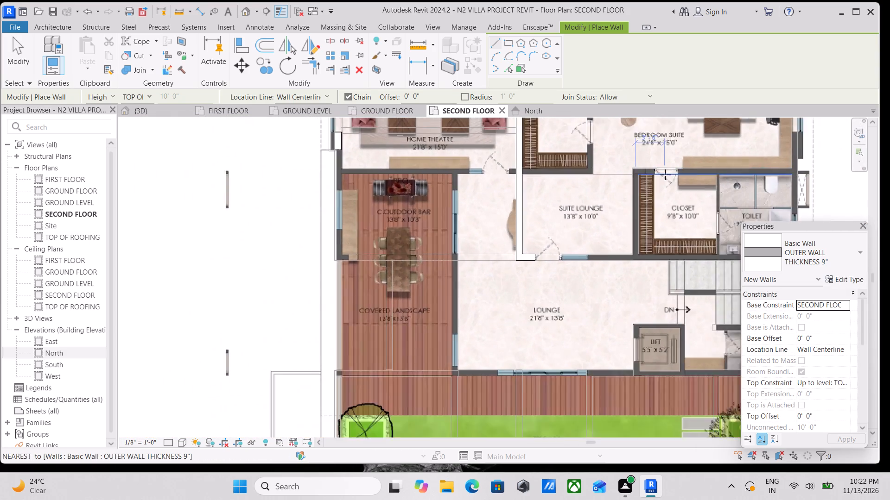
{"action": "middle_click_drag", "start_coordinate": [665, 175], "coordinate": [528, 182]}
{"action": "scroll", "coordinate": [444, 187], "scroll_direction": "up", "scroll_amount": 3}
{"action": "middle_click_drag", "start_coordinate": [439, 187], "coordinate": [492, 236]}
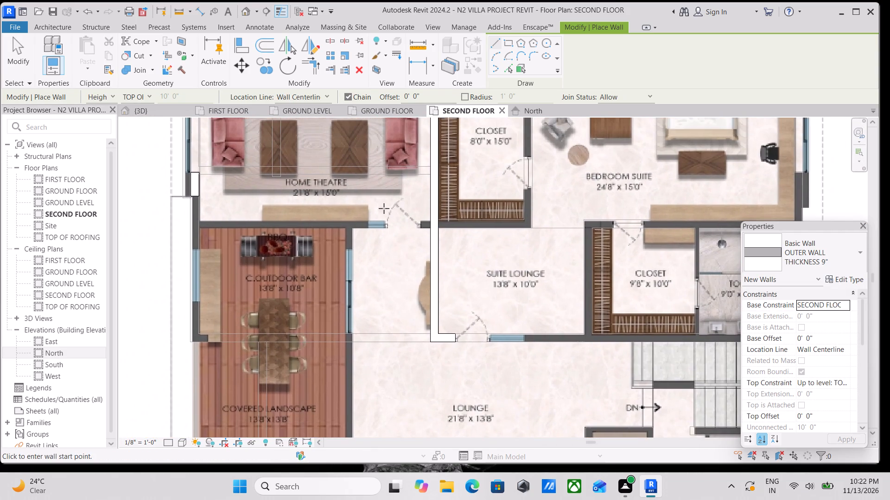
Draw a 9" wall about 21'-6" long between the home theatre and outdoor bar, from the outer wall line to the home theatre–closet wall.
{"action": "scroll", "coordinate": [384, 209], "scroll_direction": "up", "scroll_amount": 2}
{"action": "middle_click_drag", "start_coordinate": [378, 214], "coordinate": [621, 239]}
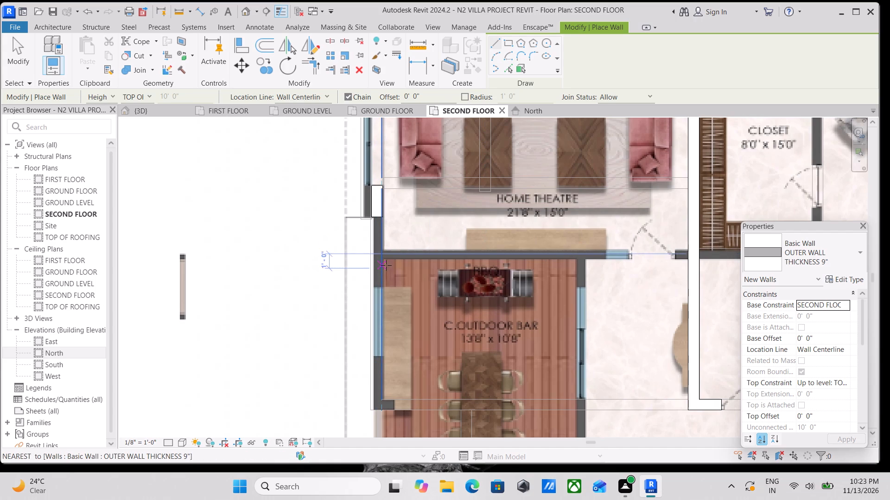
{"action": "left_click", "coordinate": [382, 257]}
{"action": "middle_click_drag", "start_coordinate": [647, 242], "coordinate": [580, 251]}
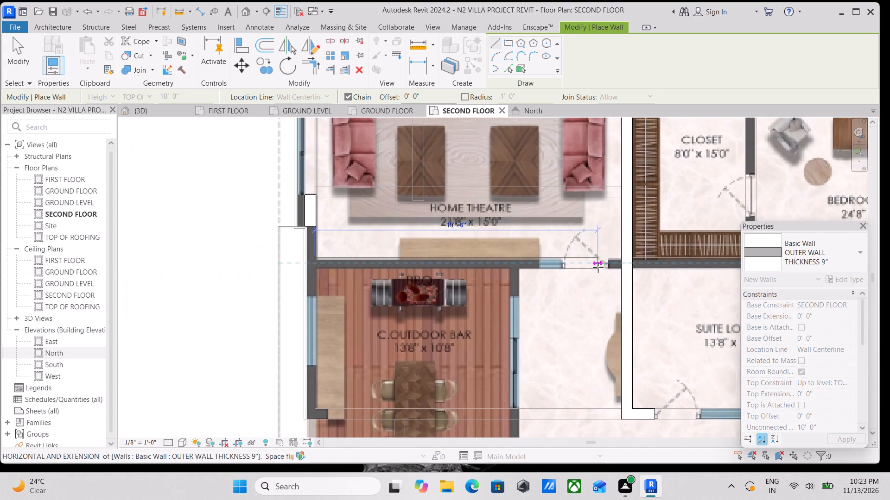
{"action": "left_click", "coordinate": [623, 261]}
{"action": "scroll", "coordinate": [623, 261], "scroll_direction": "down", "scroll_amount": 1}
{"action": "middle_click_drag", "start_coordinate": [623, 261], "coordinate": [614, 261]}
{"action": "key", "text": "Escape"}
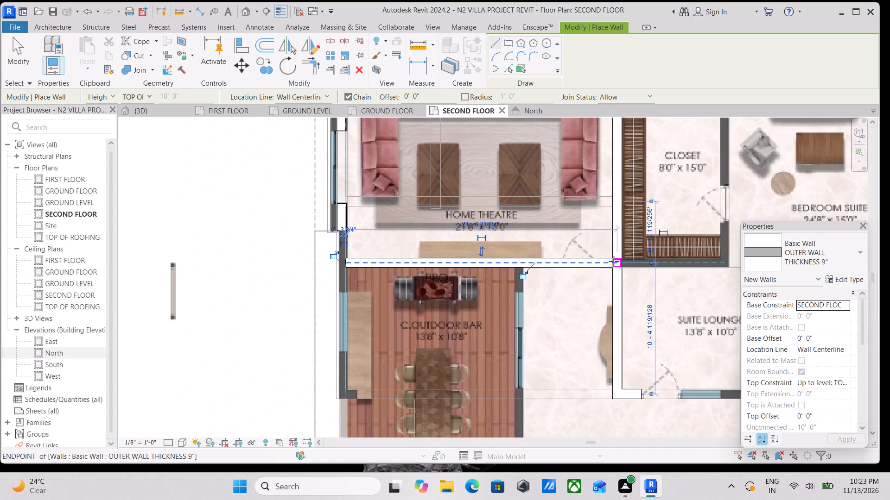
Draw a 9" wall about 15'-5" long from the home theatre's outer wall end down the outdoor bar's outer side to its lower corner.
{"action": "scroll", "coordinate": [496, 281], "scroll_direction": "down", "scroll_amount": 3}
{"action": "middle_click_drag", "start_coordinate": [426, 278], "coordinate": [581, 222]}
{"action": "scroll", "coordinate": [551, 320], "scroll_direction": "up", "scroll_amount": 4}
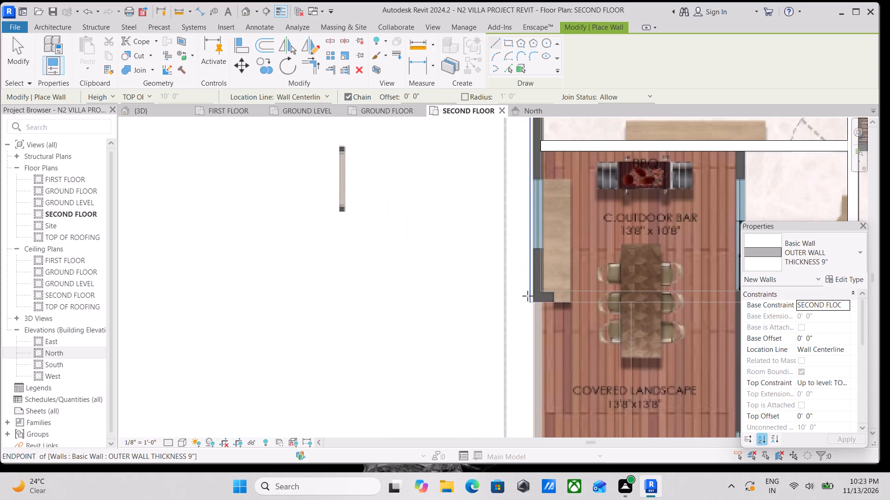
{"action": "scroll", "coordinate": [528, 296], "scroll_direction": "down", "scroll_amount": 5}
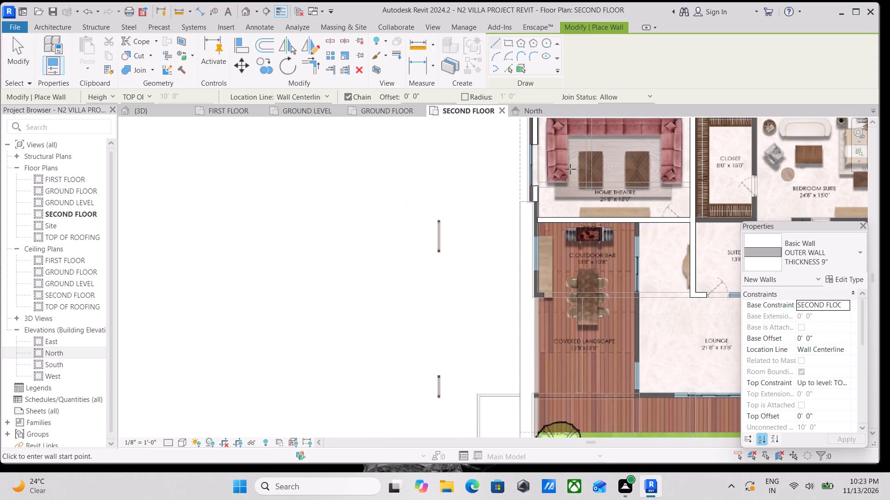
{"action": "scroll", "coordinate": [569, 169], "scroll_direction": "up", "scroll_amount": 4}
{"action": "scroll", "coordinate": [469, 258], "scroll_direction": "up", "scroll_amount": 2}
{"action": "scroll", "coordinate": [558, 185], "scroll_direction": "up", "scroll_amount": 7}
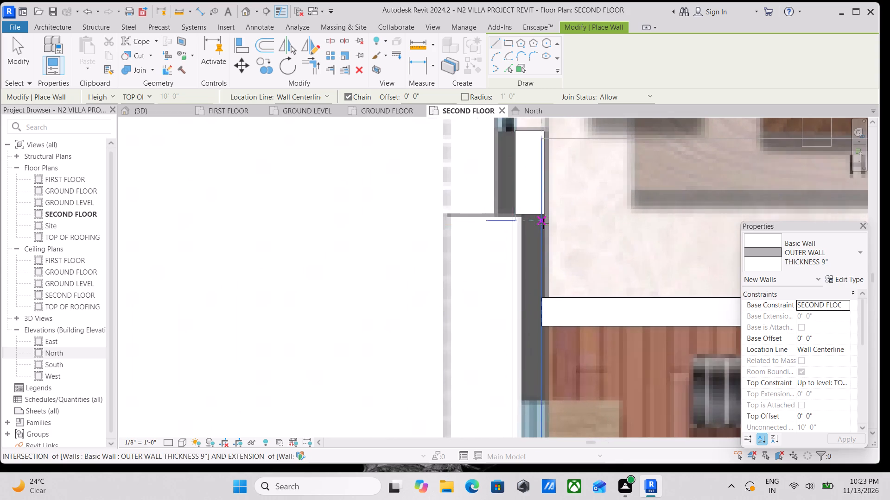
{"action": "scroll", "coordinate": [543, 224], "scroll_direction": "up", "scroll_amount": 2}
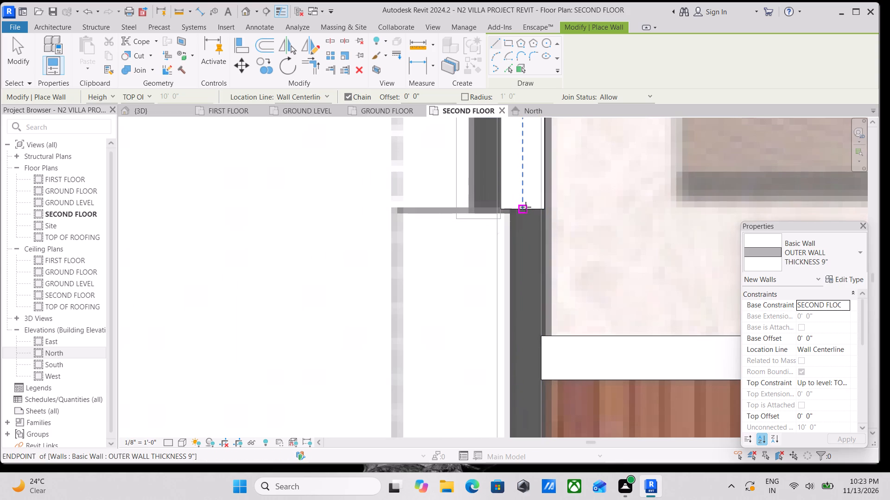
{"action": "left_click", "coordinate": [526, 207]}
{"action": "middle_click_drag", "start_coordinate": [519, 328], "coordinate": [516, 211]}
{"action": "scroll", "coordinate": [510, 325], "scroll_direction": "down", "scroll_amount": 1}
{"action": "middle_click_drag", "start_coordinate": [510, 325], "coordinate": [512, 188]}
{"action": "scroll", "coordinate": [502, 303], "scroll_direction": "down", "scroll_amount": 2}
{"action": "middle_click_drag", "start_coordinate": [499, 316], "coordinate": [534, 201]}
{"action": "scroll", "coordinate": [533, 313], "scroll_direction": "down", "scroll_amount": 2}
{"action": "middle_click_drag", "start_coordinate": [533, 312], "coordinate": [561, 198]}
{"action": "scroll", "coordinate": [578, 289], "scroll_direction": "down", "scroll_amount": 2}
{"action": "middle_click_drag", "start_coordinate": [578, 289], "coordinate": [579, 270]}
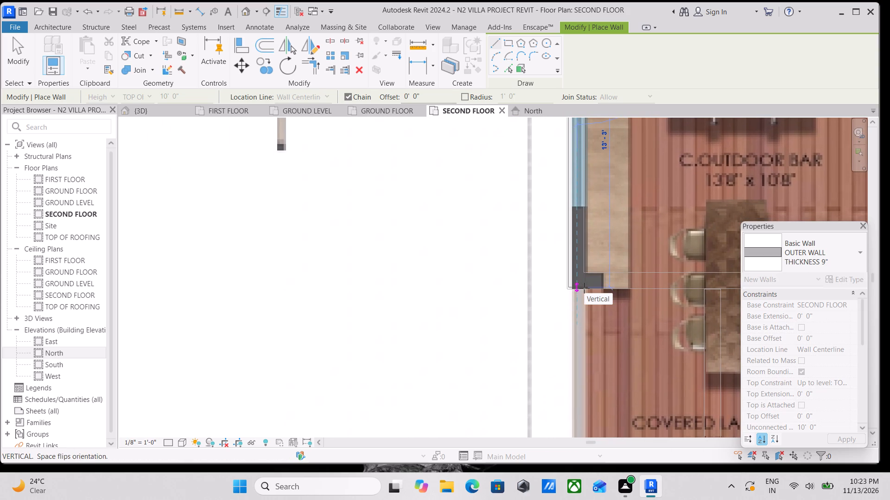
{"action": "left_click", "coordinate": [584, 288]}
{"action": "key", "text": "Escape"}
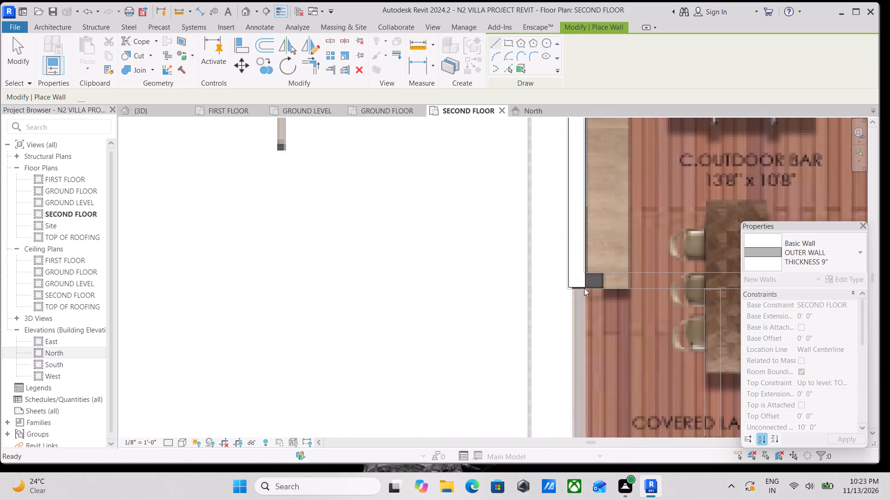
{"action": "key", "text": "Escape"}
{"action": "key", "text": "Escape"}
{"action": "left_click", "coordinate": [583, 231]}
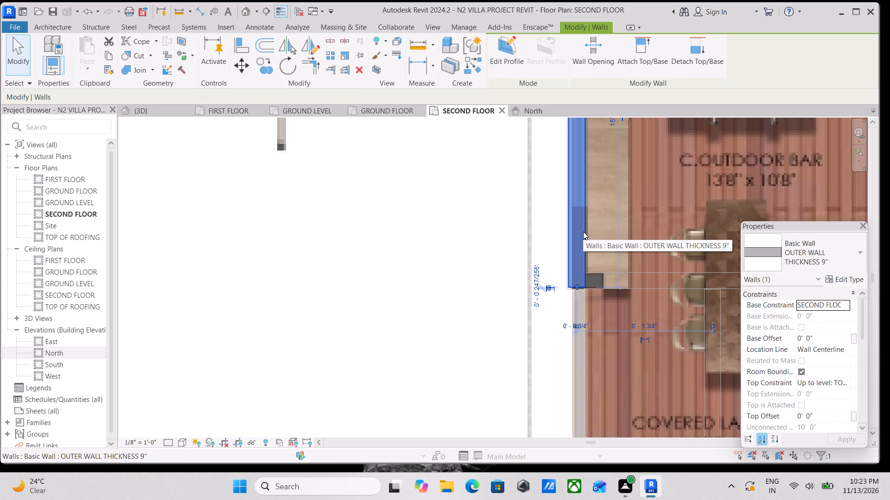
{"action": "middle_click_drag", "start_coordinate": [583, 231], "coordinate": [616, 383]}
{"action": "scroll", "coordinate": [632, 307], "scroll_direction": "down", "scroll_amount": 1}
{"action": "middle_click_drag", "start_coordinate": [632, 307], "coordinate": [632, 306]}
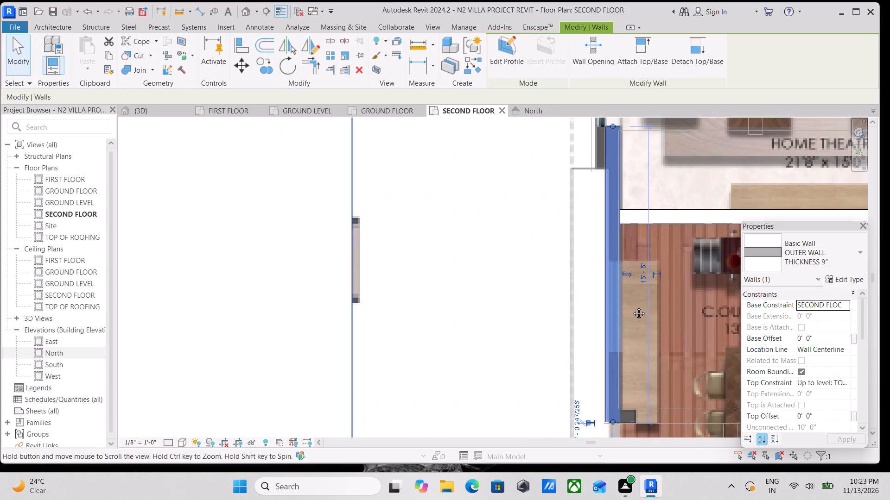
{"action": "middle_click_drag", "start_coordinate": [632, 306], "coordinate": [578, 261]}
{"action": "key", "text": "Escape"}
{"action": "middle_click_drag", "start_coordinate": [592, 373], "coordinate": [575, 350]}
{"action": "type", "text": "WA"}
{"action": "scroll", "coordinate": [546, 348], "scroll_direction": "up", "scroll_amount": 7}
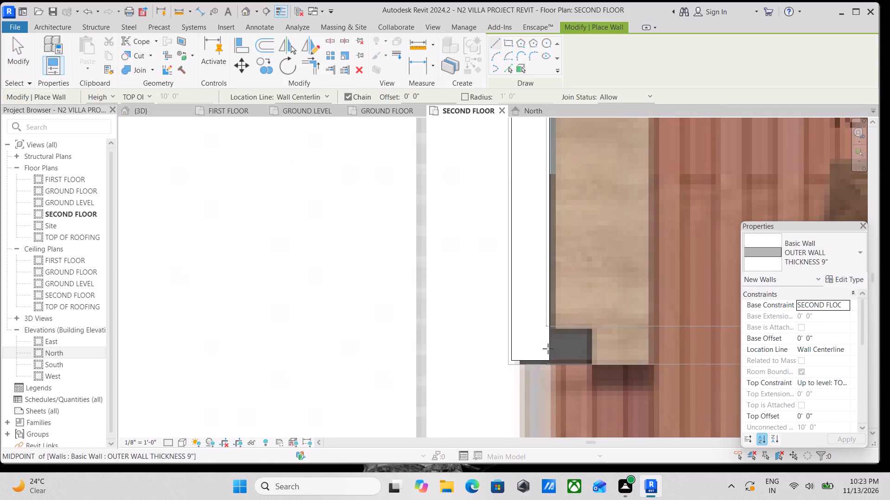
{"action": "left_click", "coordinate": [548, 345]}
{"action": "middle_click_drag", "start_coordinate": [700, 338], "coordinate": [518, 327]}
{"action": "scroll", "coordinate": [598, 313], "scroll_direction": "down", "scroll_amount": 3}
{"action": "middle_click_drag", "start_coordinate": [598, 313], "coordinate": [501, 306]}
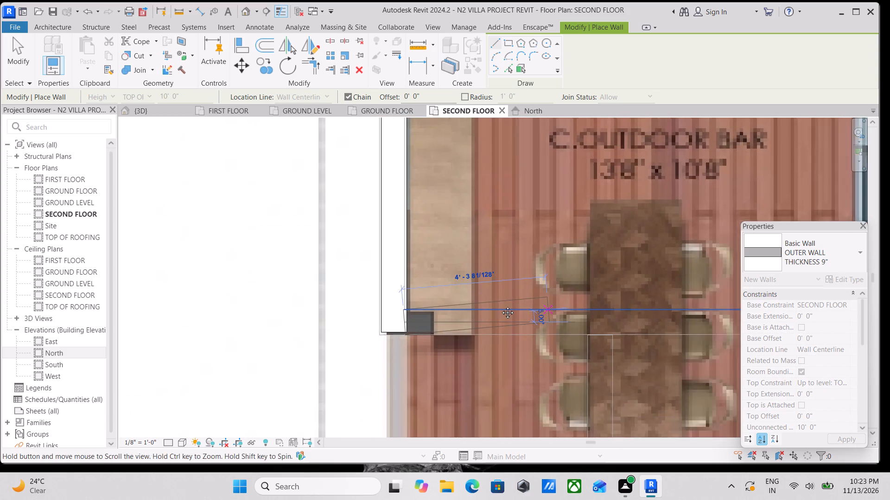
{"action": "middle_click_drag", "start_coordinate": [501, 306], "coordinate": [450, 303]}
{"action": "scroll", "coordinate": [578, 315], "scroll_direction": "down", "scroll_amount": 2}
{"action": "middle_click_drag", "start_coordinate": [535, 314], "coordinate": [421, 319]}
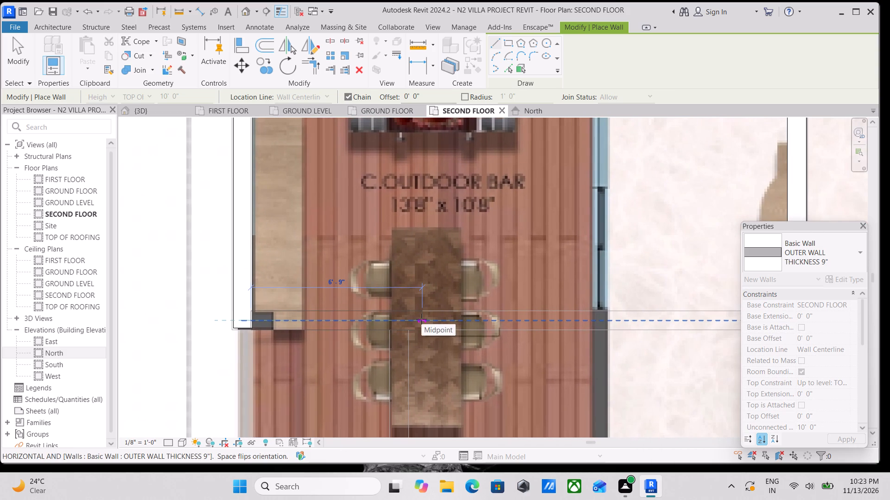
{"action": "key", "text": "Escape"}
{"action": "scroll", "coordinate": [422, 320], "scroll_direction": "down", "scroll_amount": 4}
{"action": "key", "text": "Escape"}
Draw a 9" wall about 24'-6" long from the home theatre's lower wall down past the outdoor bar and covered landscape to the lounge's lower-left corner.
{"action": "scroll", "coordinate": [340, 331], "scroll_direction": "down", "scroll_amount": 4}
{"action": "middle_click_drag", "start_coordinate": [475, 322], "coordinate": [400, 306]}
{"action": "scroll", "coordinate": [442, 282], "scroll_direction": "up", "scroll_amount": 2}
{"action": "middle_click_drag", "start_coordinate": [445, 282], "coordinate": [477, 296]}
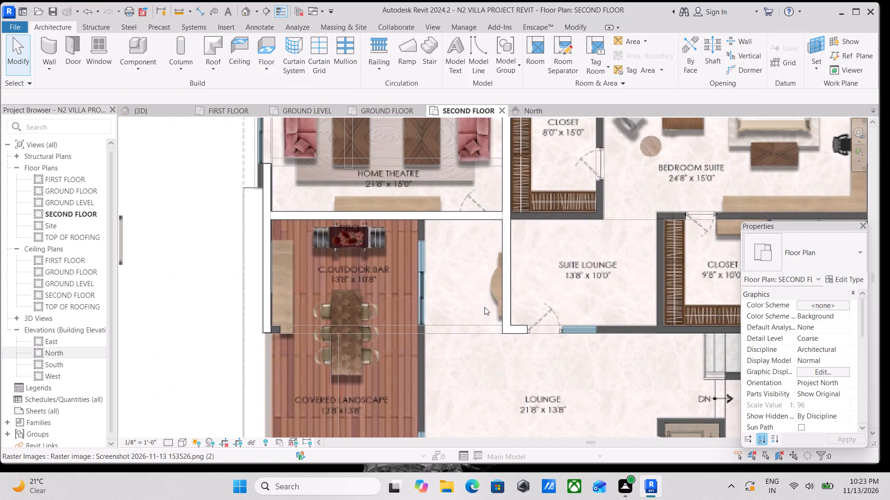
{"action": "type", "text": "WA"}
{"action": "scroll", "coordinate": [427, 298], "scroll_direction": "down", "scroll_amount": 3}
{"action": "middle_click_drag", "start_coordinate": [428, 294], "coordinate": [444, 266]}
{"action": "left_click_drag", "start_coordinate": [440, 275], "coordinate": [448, 271]}
{"action": "scroll", "coordinate": [445, 394], "scroll_direction": "up", "scroll_amount": 5}
{"action": "scroll", "coordinate": [544, 304], "scroll_direction": "down", "scroll_amount": 1}
{"action": "middle_click_drag", "start_coordinate": [544, 304], "coordinate": [515, 319]}
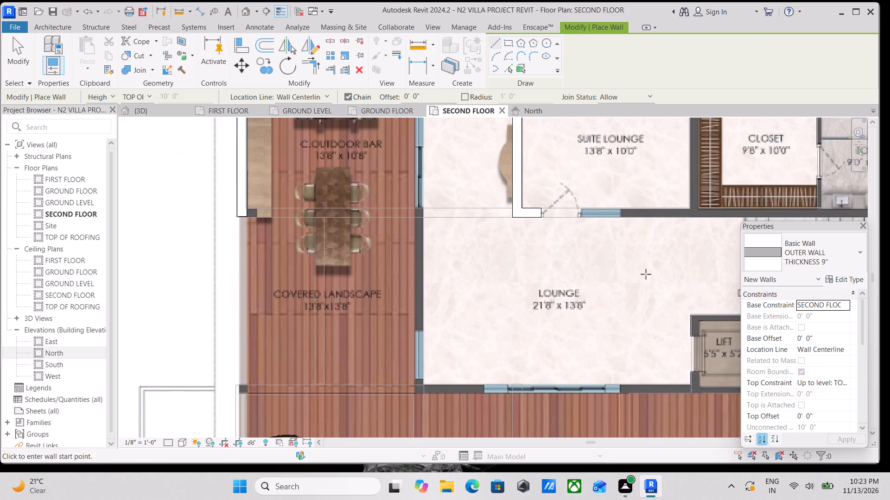
{"action": "scroll", "coordinate": [646, 274], "scroll_direction": "down", "scroll_amount": 7}
{"action": "middle_click_drag", "start_coordinate": [532, 284], "coordinate": [595, 344]}
{"action": "scroll", "coordinate": [572, 248], "scroll_direction": "up", "scroll_amount": 4}
{"action": "scroll", "coordinate": [597, 296], "scroll_direction": "up", "scroll_amount": 4}
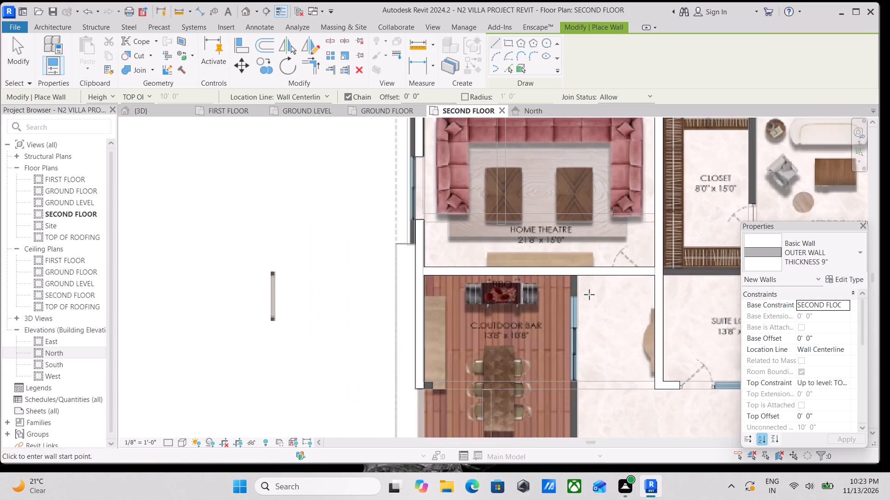
{"action": "scroll", "coordinate": [572, 252], "scroll_direction": "up", "scroll_amount": 9}
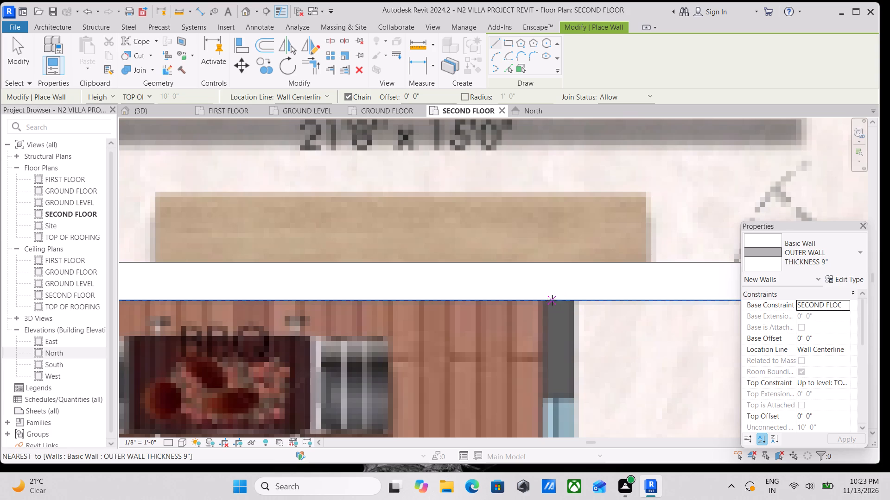
{"action": "left_click", "coordinate": [557, 299]}
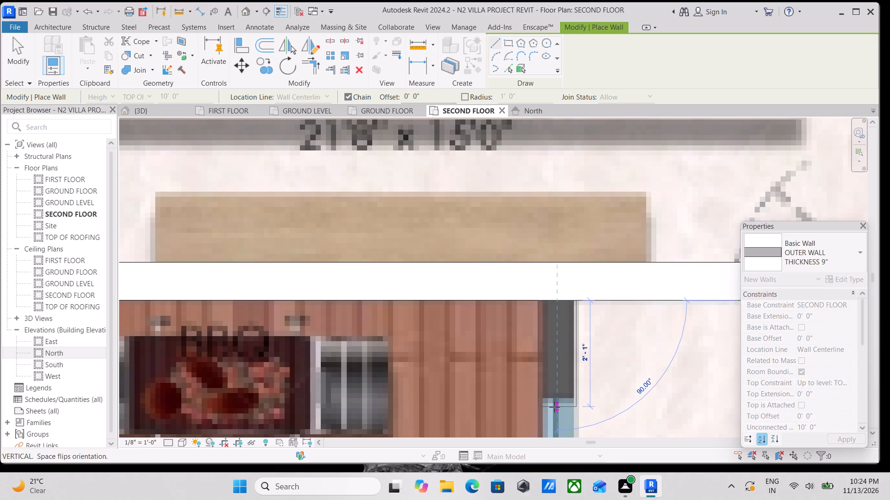
{"action": "middle_click_drag", "start_coordinate": [554, 407], "coordinate": [542, 303]}
{"action": "scroll", "coordinate": [557, 369], "scroll_direction": "down", "scroll_amount": 4}
{"action": "middle_click_drag", "start_coordinate": [557, 374], "coordinate": [514, 276]}
{"action": "scroll", "coordinate": [512, 353], "scroll_direction": "down", "scroll_amount": 3}
{"action": "middle_click_drag", "start_coordinate": [512, 353], "coordinate": [515, 277]}
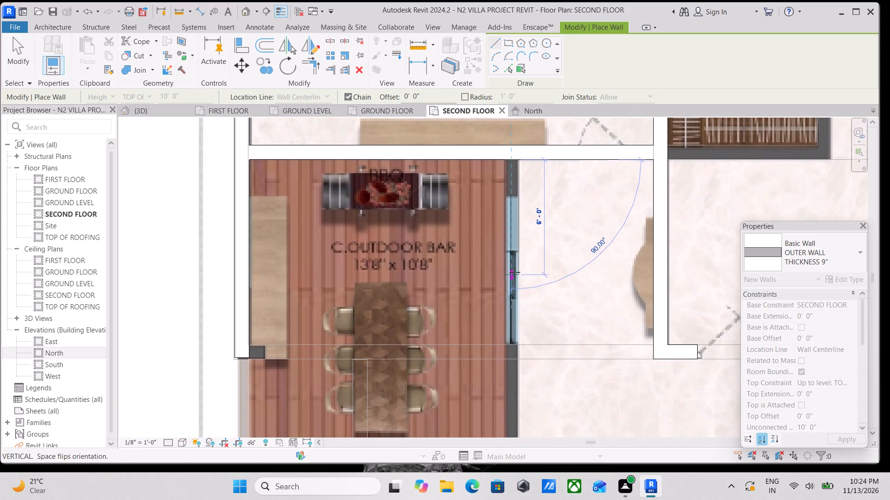
{"action": "scroll", "coordinate": [514, 359], "scroll_direction": "down", "scroll_amount": 2}
{"action": "middle_click_drag", "start_coordinate": [512, 366], "coordinate": [500, 265]}
{"action": "middle_click_drag", "start_coordinate": [514, 363], "coordinate": [476, 284]}
{"action": "scroll", "coordinate": [480, 304], "scroll_direction": "down", "scroll_amount": 1}
{"action": "scroll", "coordinate": [475, 281], "scroll_direction": "up", "scroll_amount": 1}
{"action": "scroll", "coordinate": [473, 322], "scroll_direction": "down", "scroll_amount": 1}
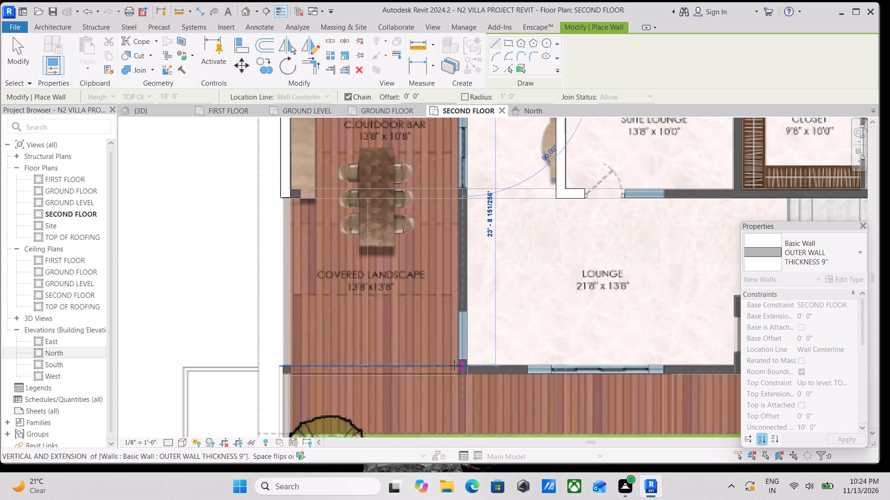
{"action": "scroll", "coordinate": [457, 374], "scroll_direction": "up", "scroll_amount": 4}
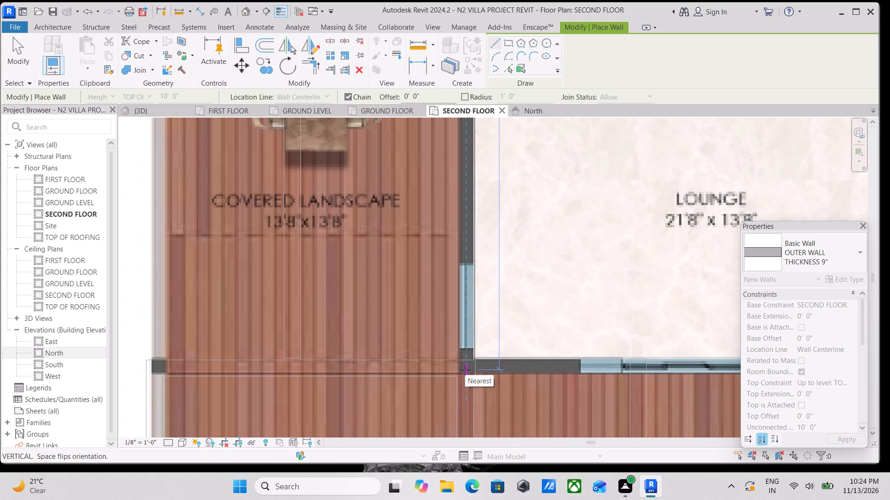
{"action": "left_click", "coordinate": [465, 370]}
{"action": "scroll", "coordinate": [465, 370], "scroll_direction": "down", "scroll_amount": 5}
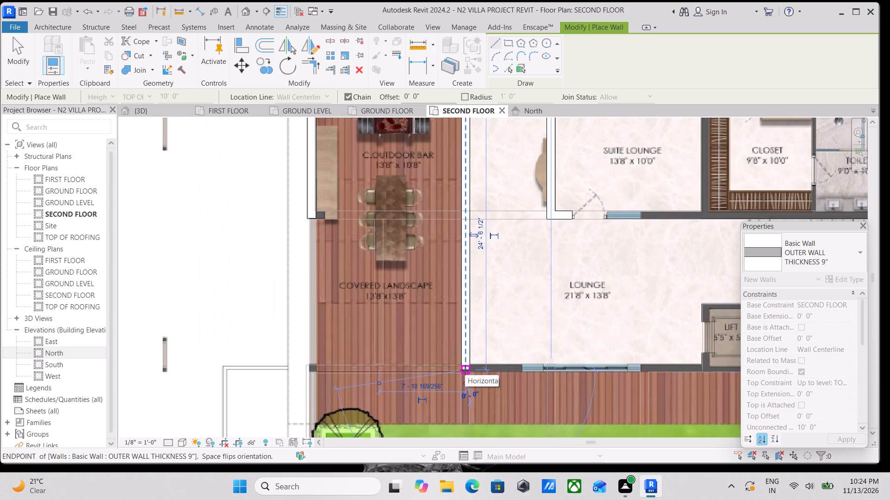
{"action": "key", "text": "Escape"}
Extend the lower end of the covered landscape–lounge wall to the outer face of the lounge's terrace-side wall on the plan image.
{"action": "scroll", "coordinate": [518, 350], "scroll_direction": "down", "scroll_amount": 3}
{"action": "middle_click_drag", "start_coordinate": [491, 299], "coordinate": [509, 242]}
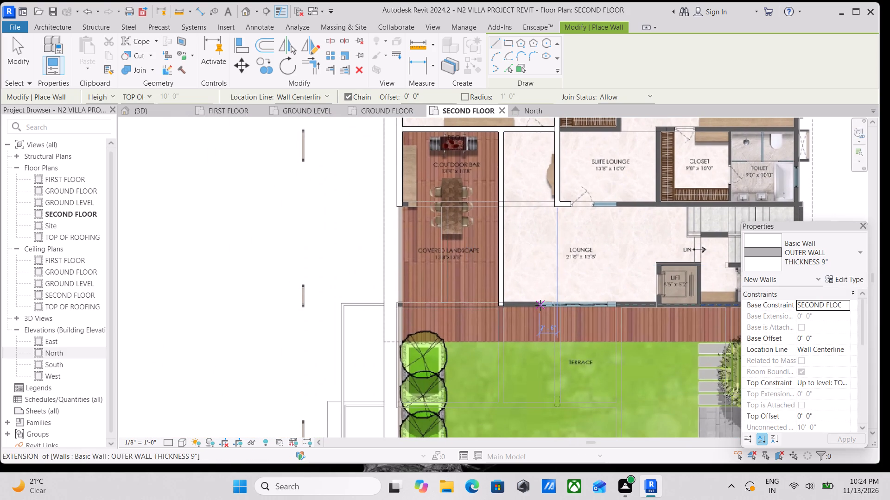
{"action": "scroll", "coordinate": [540, 305], "scroll_direction": "up", "scroll_amount": 8}
{"action": "scroll", "coordinate": [457, 312], "scroll_direction": "up", "scroll_amount": 10}
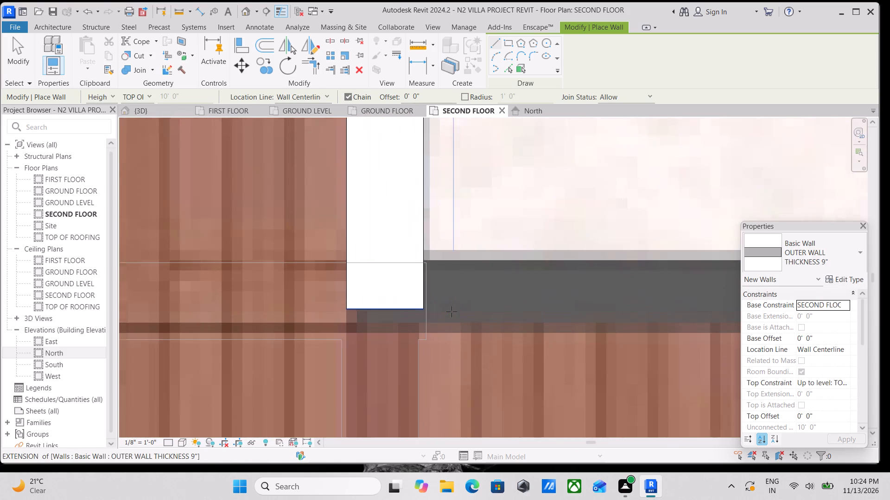
{"action": "scroll", "coordinate": [451, 312], "scroll_direction": "up", "scroll_amount": 2}
{"action": "key", "text": "Escape"}
{"action": "key", "text": "Escape"}
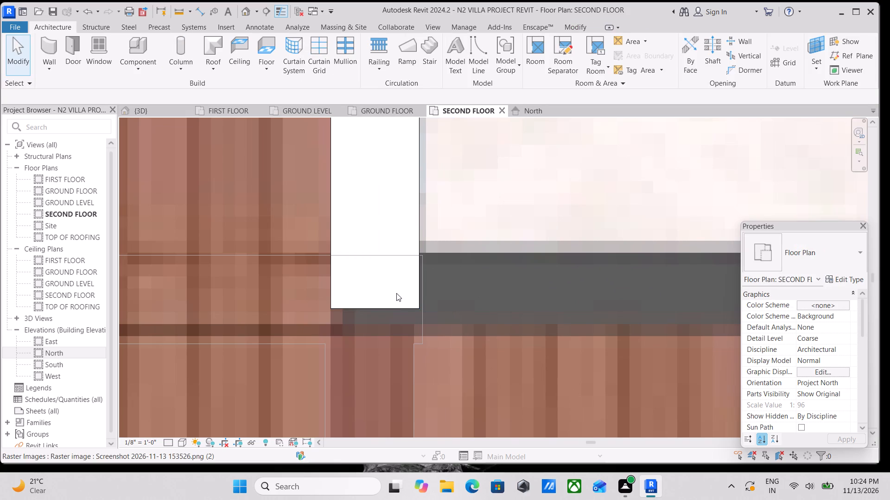
{"action": "left_click", "coordinate": [410, 308]}
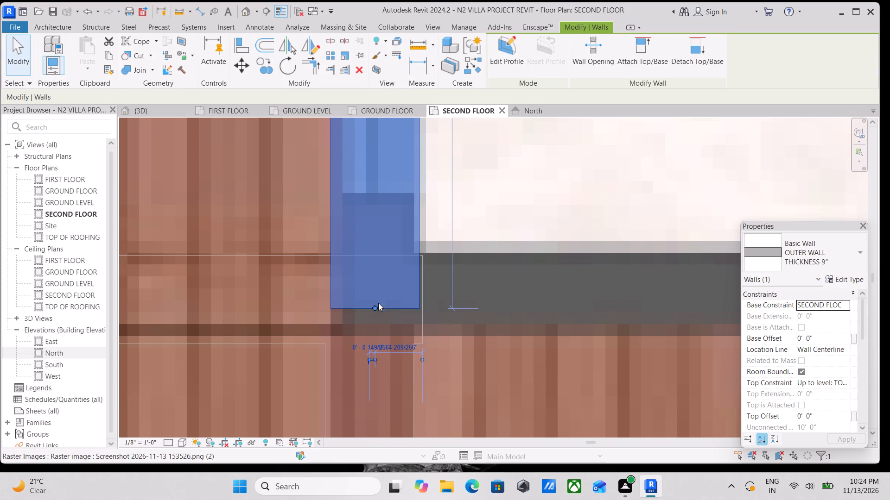
{"action": "left_click_drag", "start_coordinate": [376, 304], "coordinate": [378, 343]}
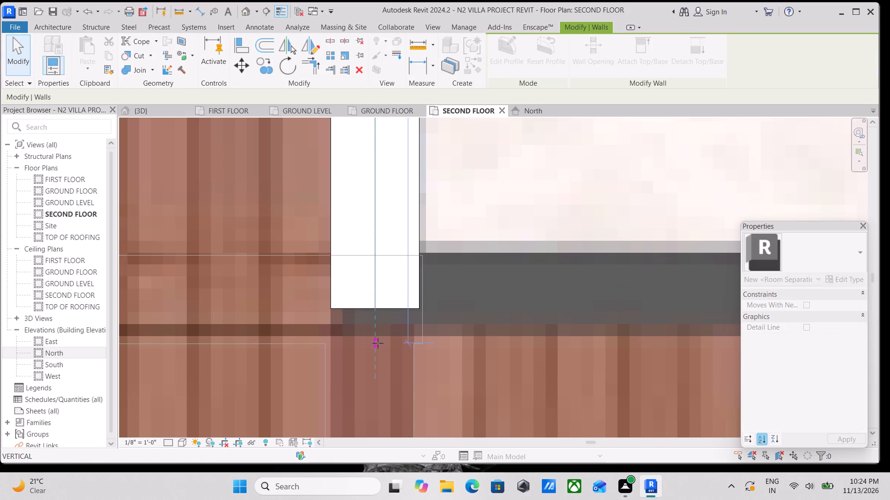
{"action": "left_click_drag", "start_coordinate": [378, 343], "coordinate": [379, 336]}
{"action": "scroll", "coordinate": [390, 335], "scroll_direction": "down", "scroll_amount": 6}
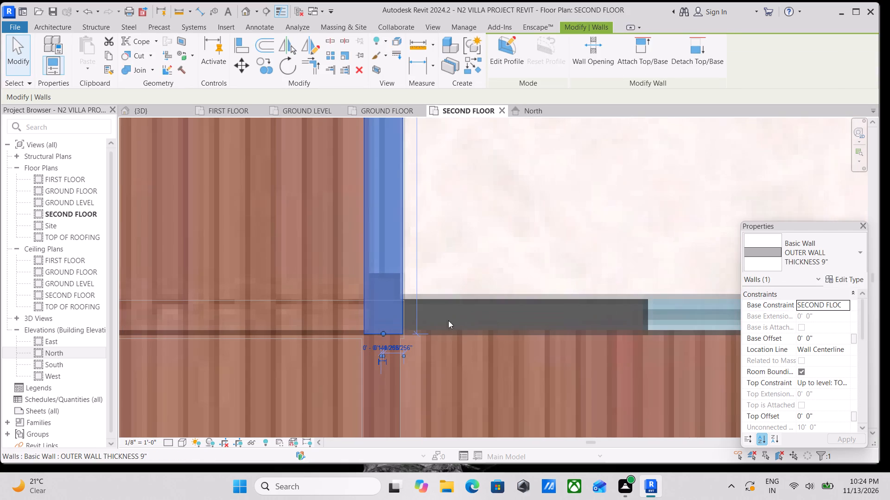
{"action": "key", "text": "Escape"}
Draw a 9" wall about 21'-2" long along the lounge's terrace side, from the covered landscape–lounge wall to the lift.
{"action": "scroll", "coordinate": [471, 275], "scroll_direction": "down", "scroll_amount": 12}
{"action": "middle_click", "coordinate": [491, 249]}
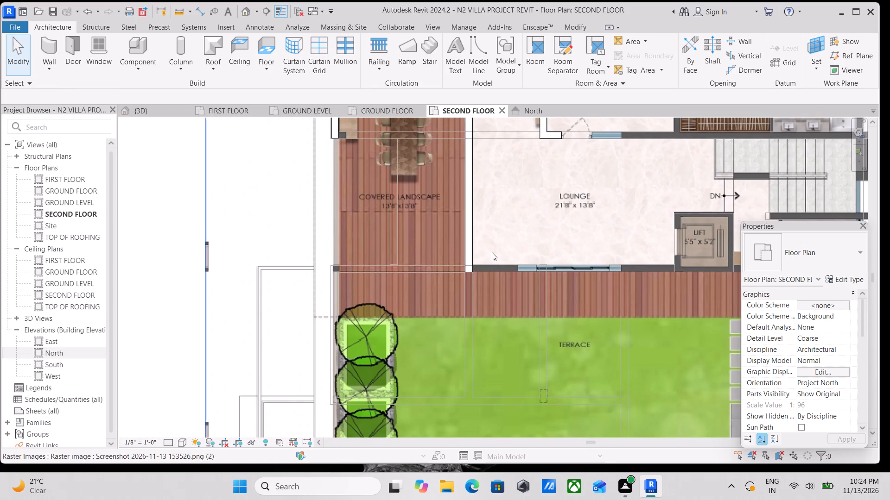
{"action": "type", "text": "WA"}
{"action": "scroll", "coordinate": [509, 298], "scroll_direction": "up", "scroll_amount": 5}
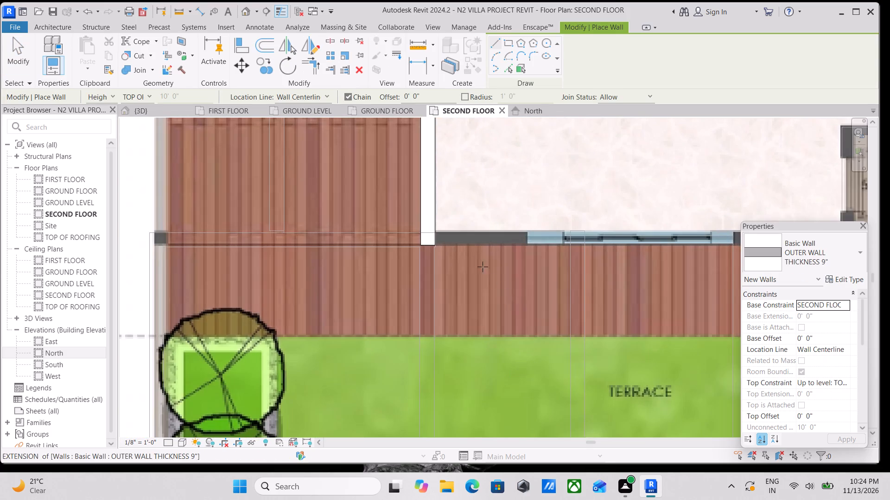
{"action": "scroll", "coordinate": [473, 259], "scroll_direction": "up", "scroll_amount": 4}
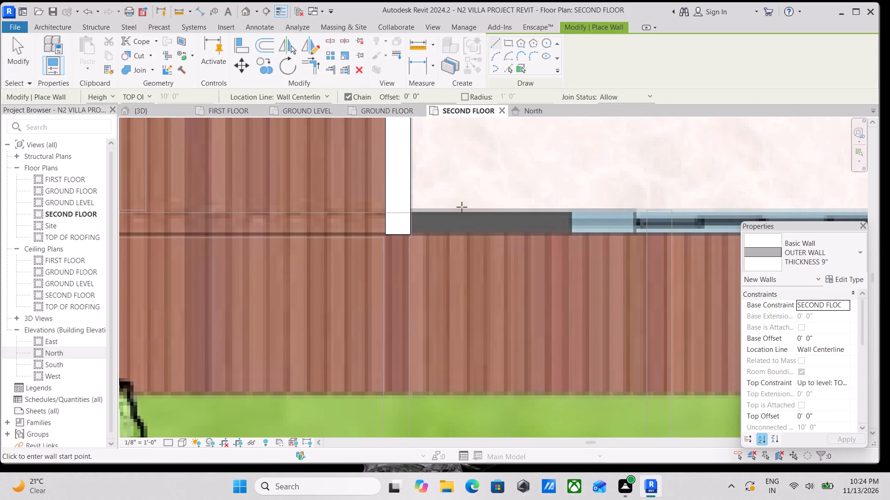
{"action": "middle_click_drag", "start_coordinate": [462, 206], "coordinate": [467, 268]}
{"action": "scroll", "coordinate": [405, 279], "scroll_direction": "up", "scroll_amount": 2}
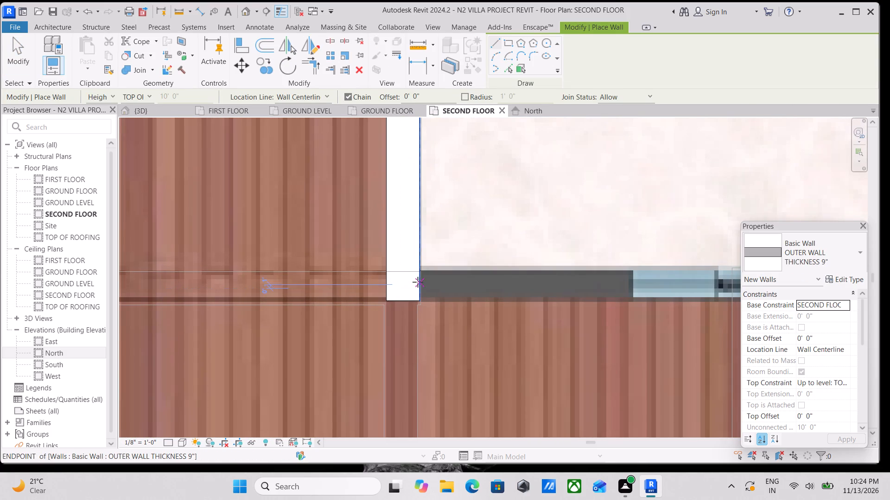
{"action": "left_click", "coordinate": [420, 284]}
{"action": "middle_click_drag", "start_coordinate": [571, 279], "coordinate": [410, 266]}
{"action": "middle_click_drag", "start_coordinate": [585, 282], "coordinate": [254, 285]}
{"action": "scroll", "coordinate": [493, 275], "scroll_direction": "down", "scroll_amount": 2}
{"action": "middle_click_drag", "start_coordinate": [493, 275], "coordinate": [414, 280]}
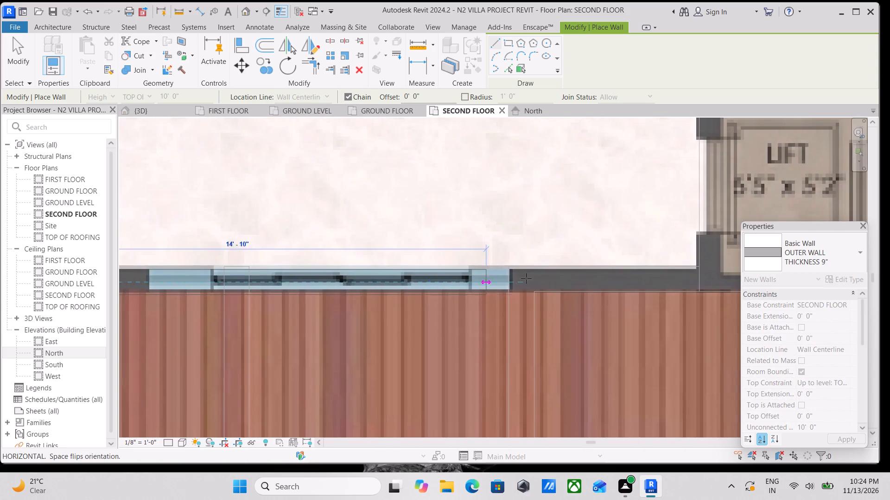
{"action": "middle_click_drag", "start_coordinate": [575, 277], "coordinate": [428, 288]}
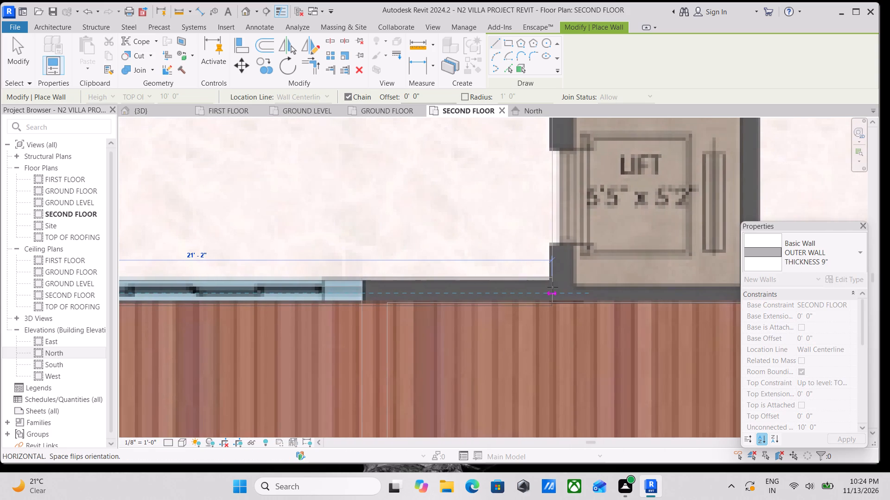
{"action": "left_click", "coordinate": [553, 287]}
{"action": "scroll", "coordinate": [553, 286], "scroll_direction": "down", "scroll_amount": 8}
{"action": "middle_click_drag", "start_coordinate": [553, 286], "coordinate": [491, 273]}
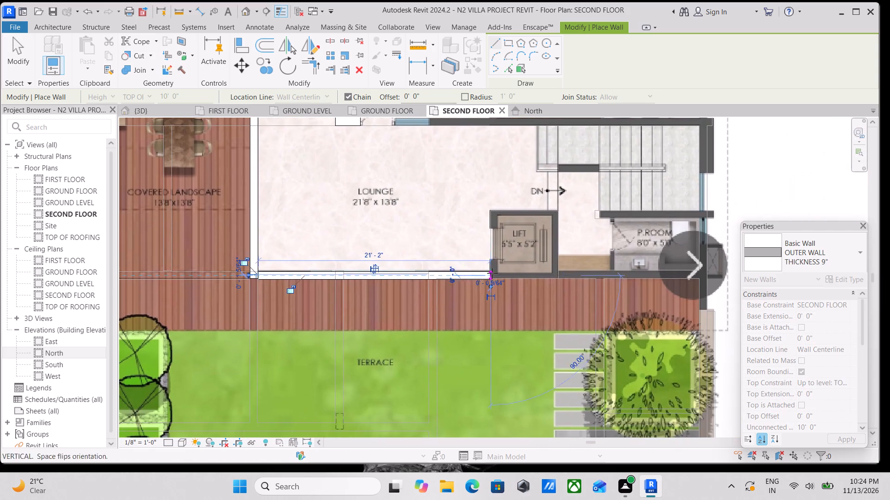
{"action": "key", "text": "Escape"}
Draw a 9" wall from the outer wall end below the powder room, past the staircase and toilet, to the bedroom suite window's lower edge.
{"action": "scroll", "coordinate": [627, 259], "scroll_direction": "down", "scroll_amount": 1}
{"action": "scroll", "coordinate": [663, 212], "scroll_direction": "up", "scroll_amount": 3}
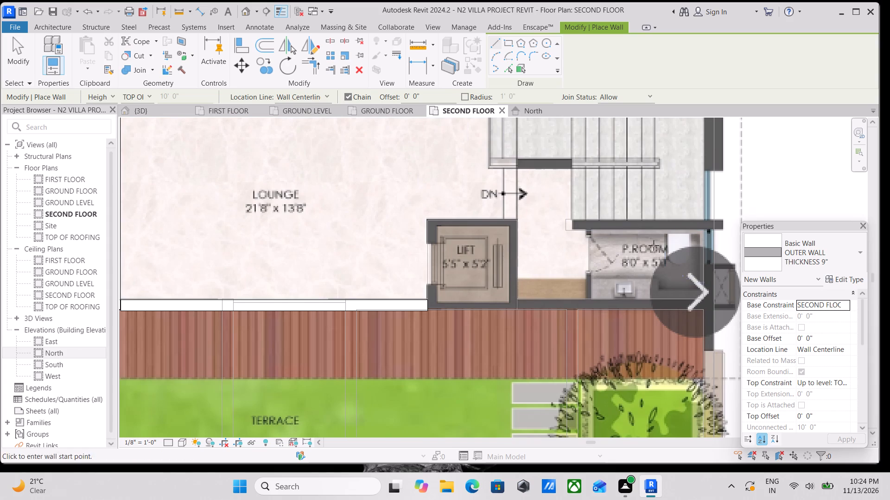
{"action": "scroll", "coordinate": [529, 344], "scroll_direction": "up", "scroll_amount": 4}
{"action": "scroll", "coordinate": [494, 348], "scroll_direction": "down", "scroll_amount": 4}
{"action": "scroll", "coordinate": [504, 310], "scroll_direction": "down", "scroll_amount": 3}
{"action": "middle_click_drag", "start_coordinate": [505, 310], "coordinate": [450, 292]}
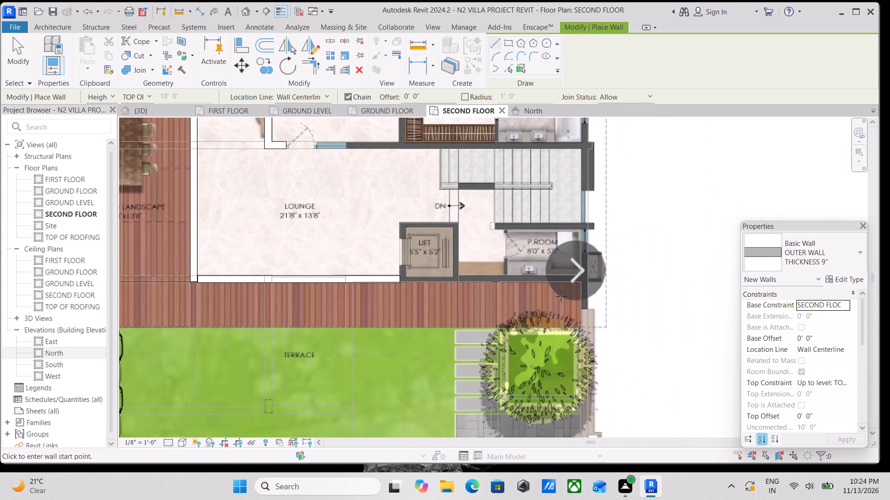
{"action": "scroll", "coordinate": [562, 296], "scroll_direction": "up", "scroll_amount": 7}
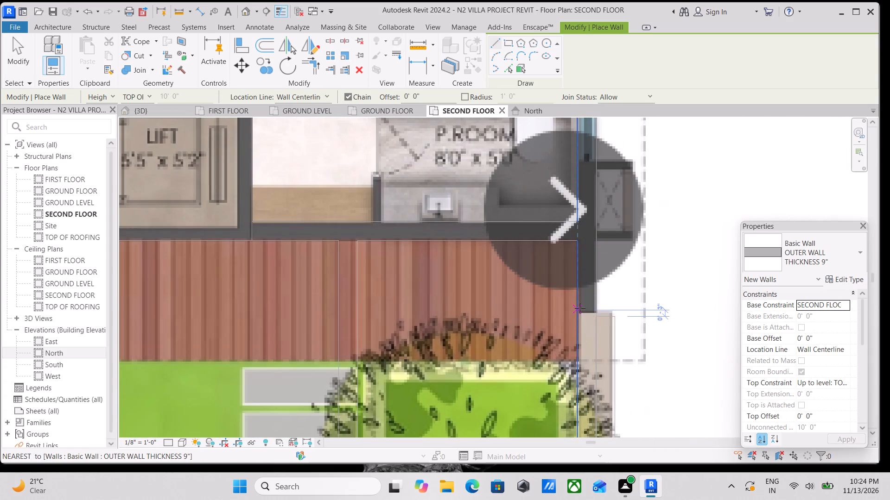
{"action": "left_click", "coordinate": [585, 310]}
{"action": "middle_click_drag", "start_coordinate": [585, 225], "coordinate": [596, 429]}
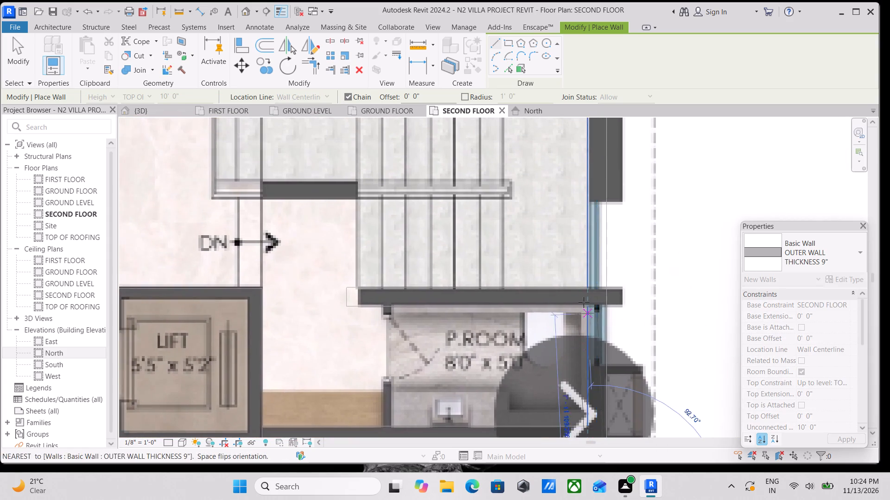
{"action": "scroll", "coordinate": [583, 298], "scroll_direction": "down", "scroll_amount": 2}
{"action": "middle_click_drag", "start_coordinate": [582, 298], "coordinate": [605, 390]}
{"action": "scroll", "coordinate": [607, 288], "scroll_direction": "down", "scroll_amount": 2}
{"action": "middle_click_drag", "start_coordinate": [607, 288], "coordinate": [620, 349]}
{"action": "scroll", "coordinate": [614, 277], "scroll_direction": "down", "scroll_amount": 1}
{"action": "middle_click_drag", "start_coordinate": [634, 296], "coordinate": [655, 372]}
{"action": "scroll", "coordinate": [655, 372], "scroll_direction": "up", "scroll_amount": 1}
{"action": "scroll", "coordinate": [666, 272], "scroll_direction": "down", "scroll_amount": 1}
{"action": "middle_click_drag", "start_coordinate": [659, 279], "coordinate": [634, 390]}
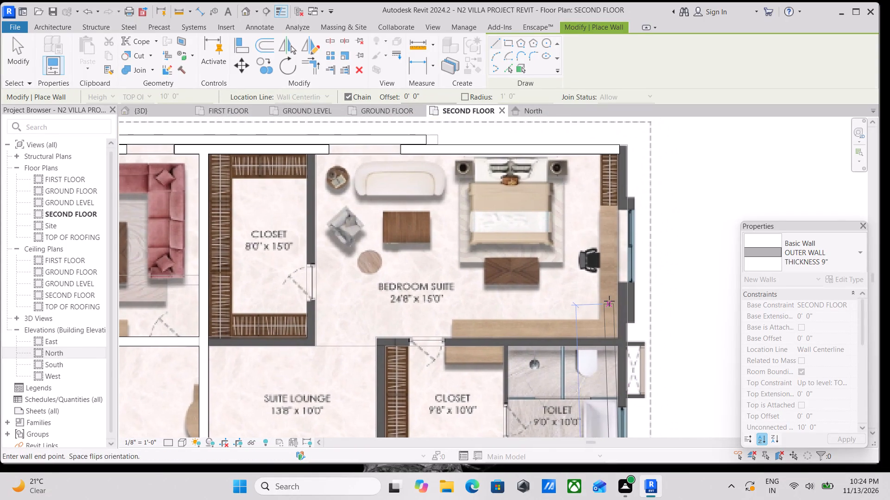
{"action": "middle_click_drag", "start_coordinate": [609, 301], "coordinate": [634, 372]}
{"action": "middle_click_drag", "start_coordinate": [646, 293], "coordinate": [645, 224]}
{"action": "scroll", "coordinate": [641, 288], "scroll_direction": "up", "scroll_amount": 7}
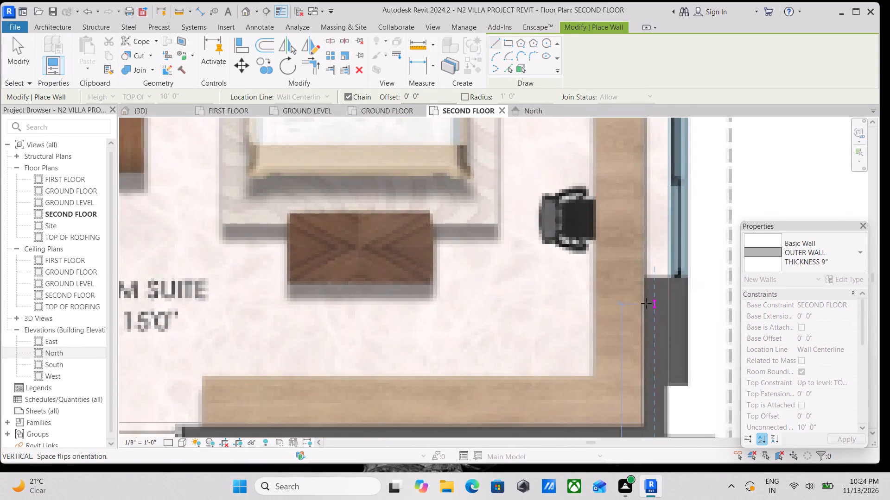
{"action": "left_click", "coordinate": [650, 280]}
{"action": "scroll", "coordinate": [650, 280], "scroll_direction": "down", "scroll_amount": 5}
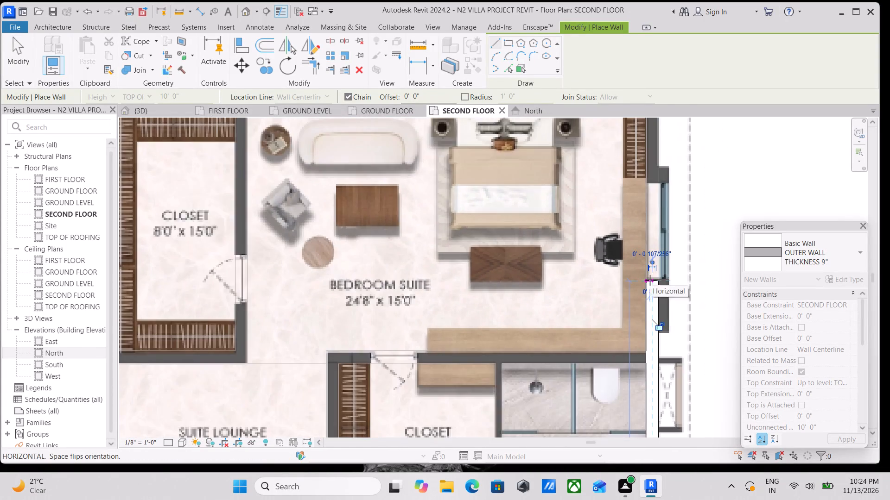
{"action": "scroll", "coordinate": [650, 280], "scroll_direction": "down", "scroll_amount": 3}
{"action": "key", "text": "Escape"}
Draw a 9" wall about 4'-10 1/2" long from the bedroom suite's upper outer corner down to the window's upper edge.
{"action": "scroll", "coordinate": [674, 154], "scroll_direction": "up", "scroll_amount": 4}
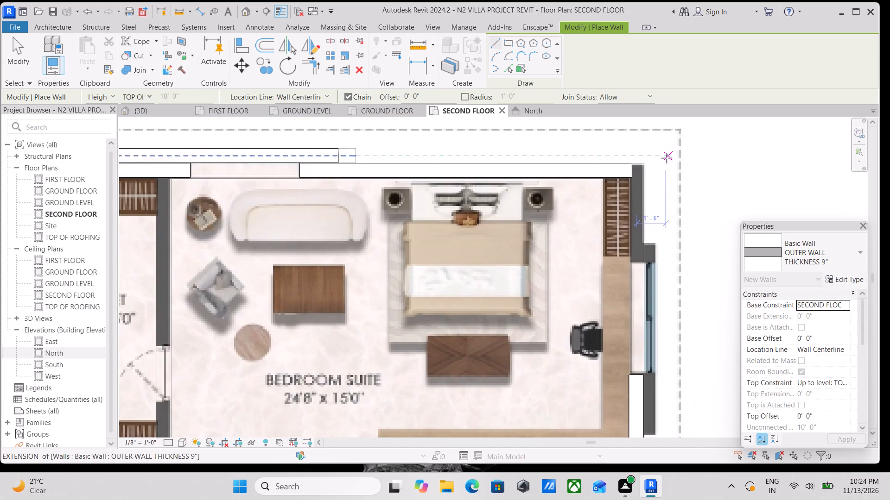
{"action": "scroll", "coordinate": [639, 191], "scroll_direction": "up", "scroll_amount": 4}
{"action": "left_click", "coordinate": [638, 144]}
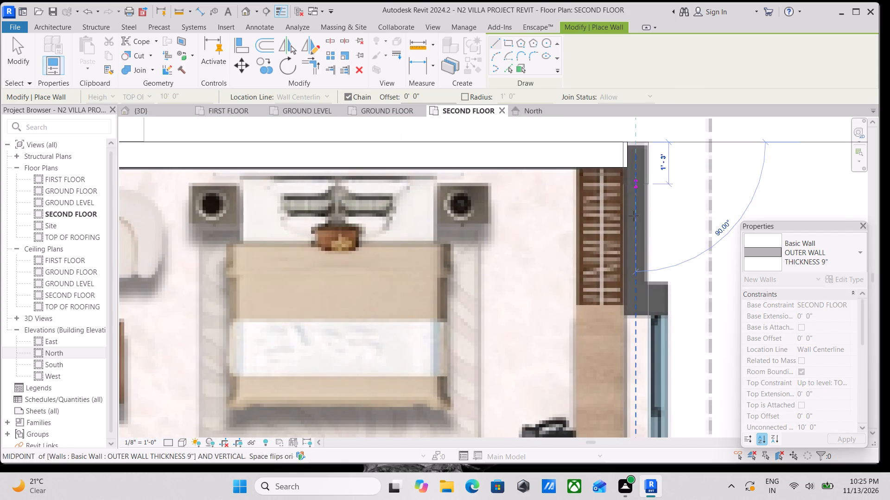
{"action": "left_click", "coordinate": [634, 317]}
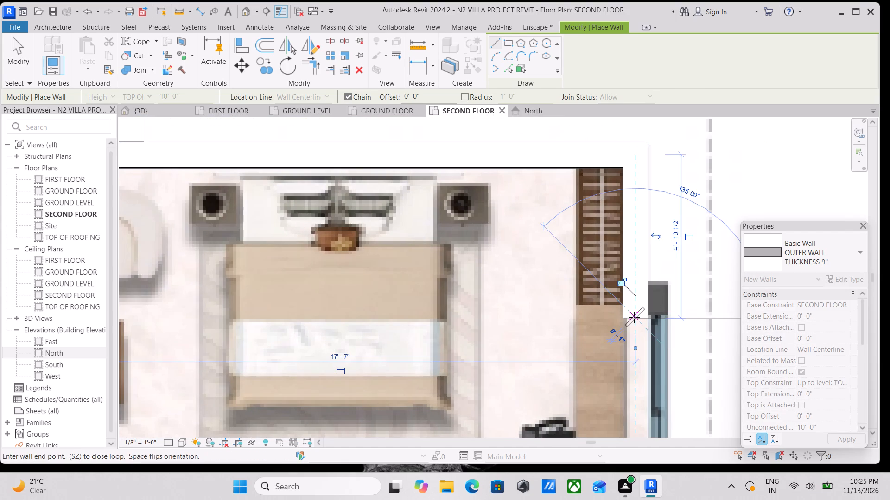
{"action": "key", "text": "Escape"}
{"action": "scroll", "coordinate": [637, 319], "scroll_direction": "down", "scroll_amount": 3}
{"action": "middle_click_drag", "start_coordinate": [637, 319], "coordinate": [629, 251]}
{"action": "scroll", "coordinate": [629, 250], "scroll_direction": "up", "scroll_amount": 1}
{"action": "key", "text": "Escape"}
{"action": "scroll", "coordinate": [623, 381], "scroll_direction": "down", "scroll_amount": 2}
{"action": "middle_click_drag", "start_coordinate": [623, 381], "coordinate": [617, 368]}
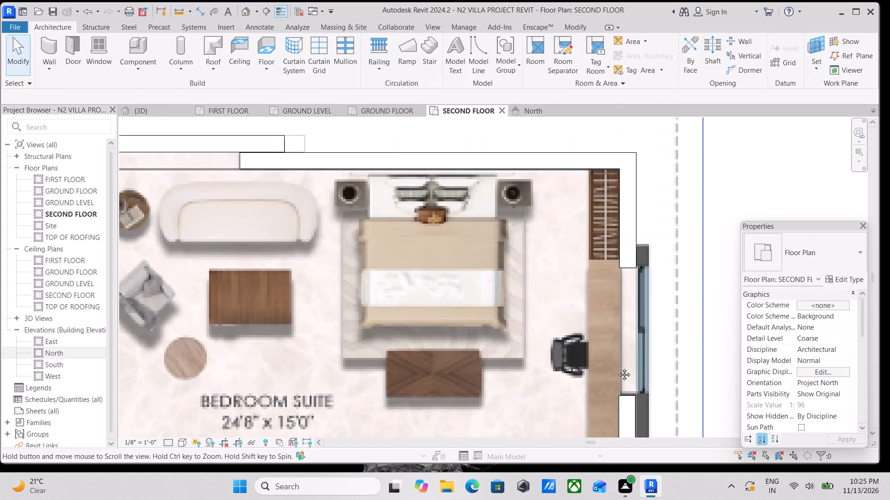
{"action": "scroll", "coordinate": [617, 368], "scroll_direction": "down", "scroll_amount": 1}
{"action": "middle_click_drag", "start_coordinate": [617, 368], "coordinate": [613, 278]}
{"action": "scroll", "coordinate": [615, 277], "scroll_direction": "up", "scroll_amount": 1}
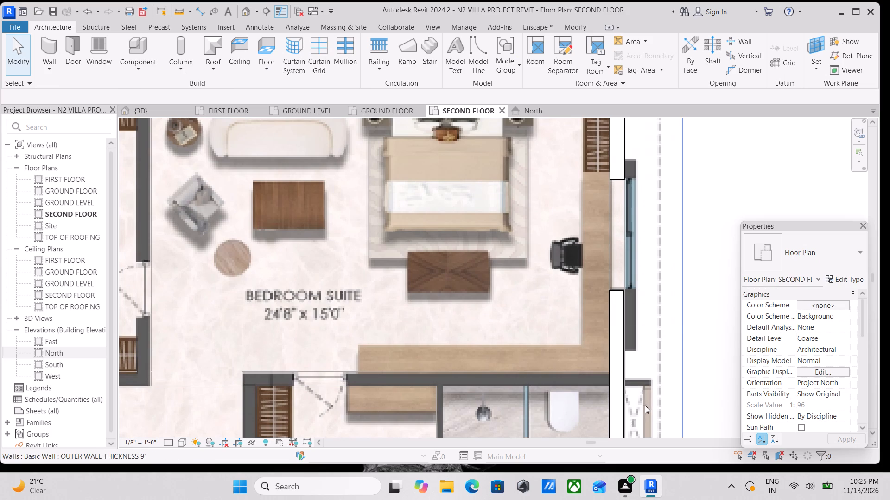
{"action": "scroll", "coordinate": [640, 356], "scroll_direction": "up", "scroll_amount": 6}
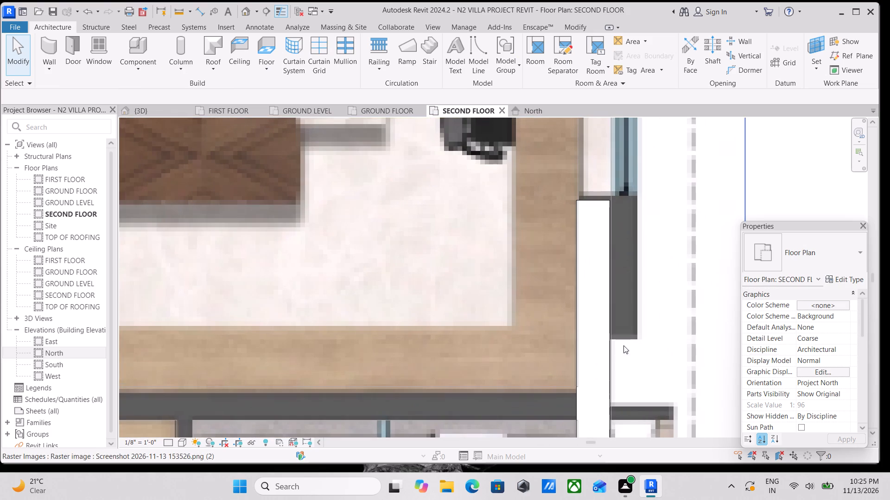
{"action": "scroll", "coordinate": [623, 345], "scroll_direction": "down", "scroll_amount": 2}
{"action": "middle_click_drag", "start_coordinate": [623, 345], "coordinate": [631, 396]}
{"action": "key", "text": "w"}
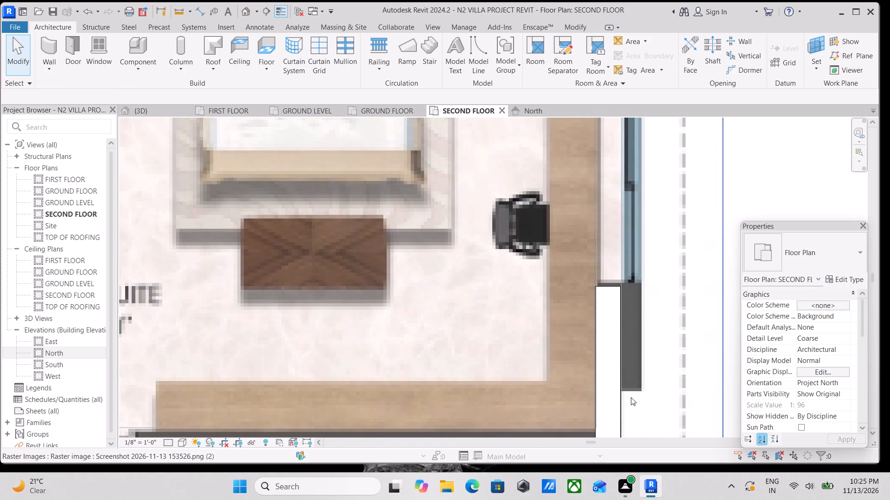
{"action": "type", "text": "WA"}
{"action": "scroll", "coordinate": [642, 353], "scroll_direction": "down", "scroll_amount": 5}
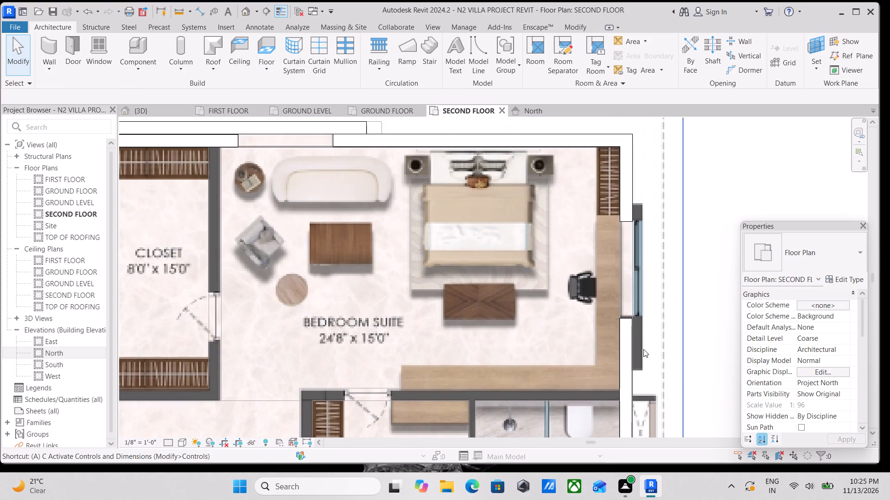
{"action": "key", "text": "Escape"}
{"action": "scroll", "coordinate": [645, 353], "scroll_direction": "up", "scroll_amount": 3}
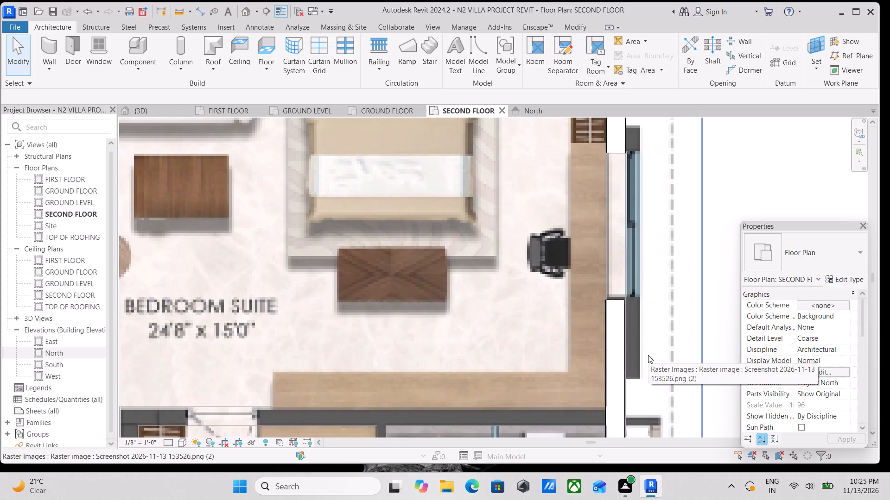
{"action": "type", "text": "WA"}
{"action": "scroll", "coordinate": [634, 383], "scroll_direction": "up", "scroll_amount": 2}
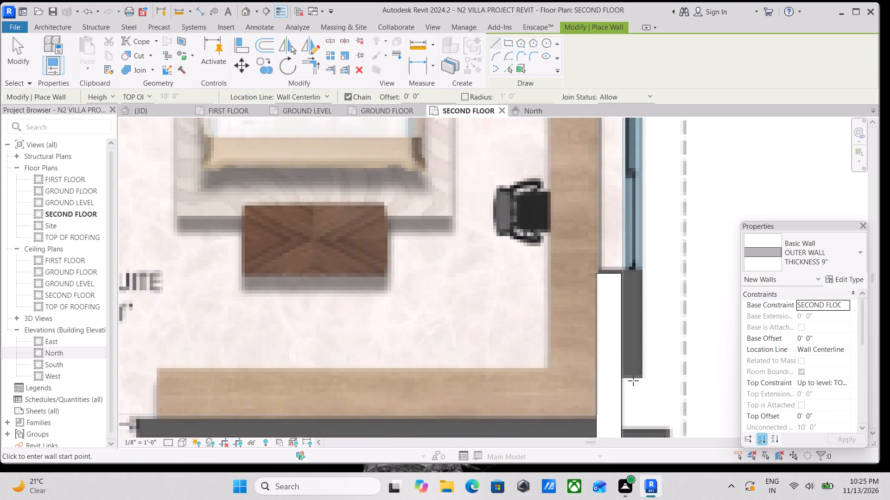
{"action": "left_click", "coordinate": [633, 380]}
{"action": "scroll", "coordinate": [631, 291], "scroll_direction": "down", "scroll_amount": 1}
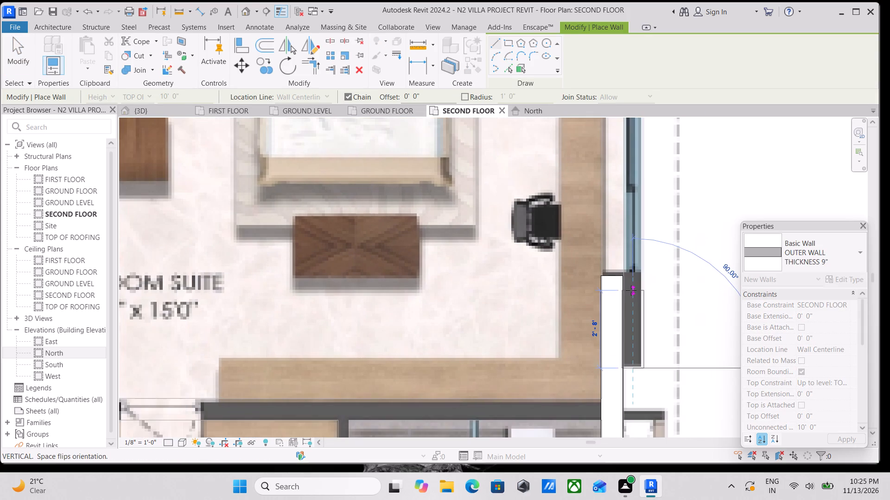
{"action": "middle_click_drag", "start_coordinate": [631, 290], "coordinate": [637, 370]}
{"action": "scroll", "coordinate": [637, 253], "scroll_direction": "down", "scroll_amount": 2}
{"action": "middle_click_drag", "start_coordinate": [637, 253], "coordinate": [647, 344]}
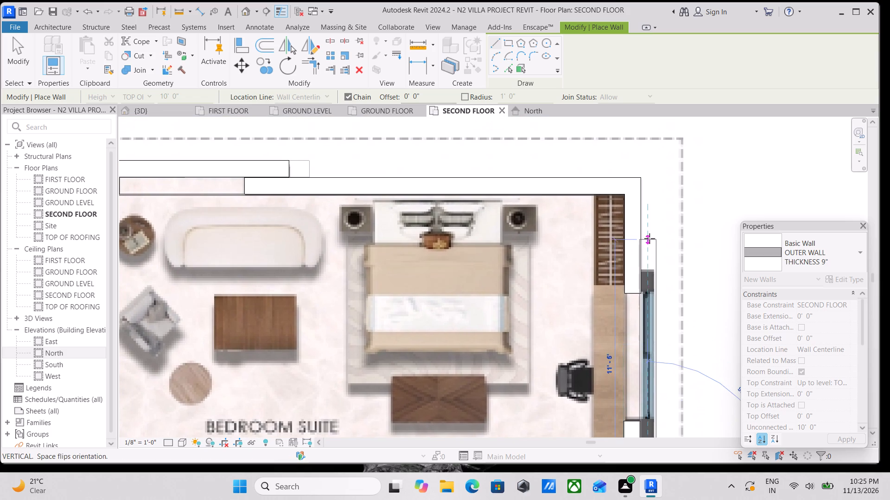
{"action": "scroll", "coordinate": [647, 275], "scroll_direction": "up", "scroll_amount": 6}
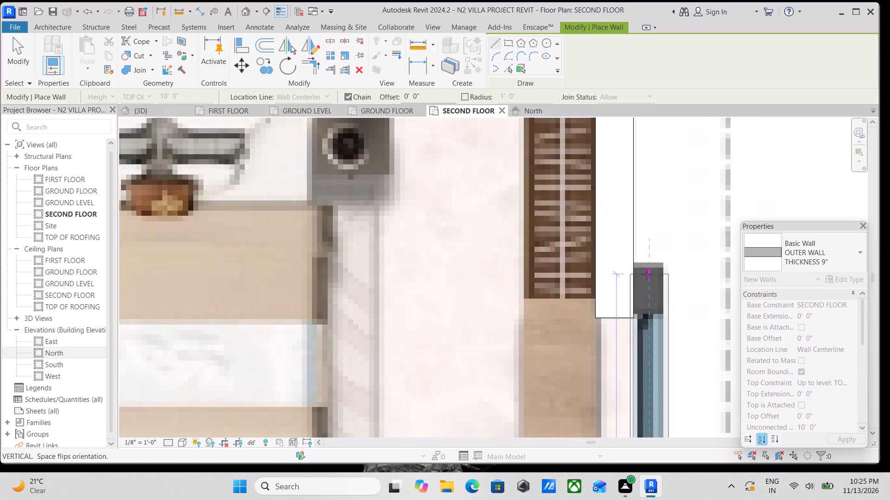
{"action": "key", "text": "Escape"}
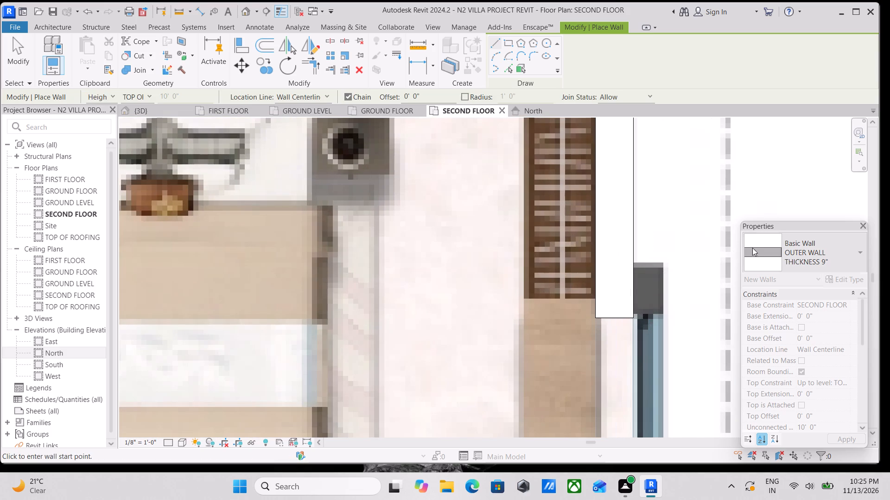
Draw a 4.5" inner wall about 10'-0" long along the outer side of the bedroom suite window, matching the plan image.
{"action": "left_click", "coordinate": [840, 255]}
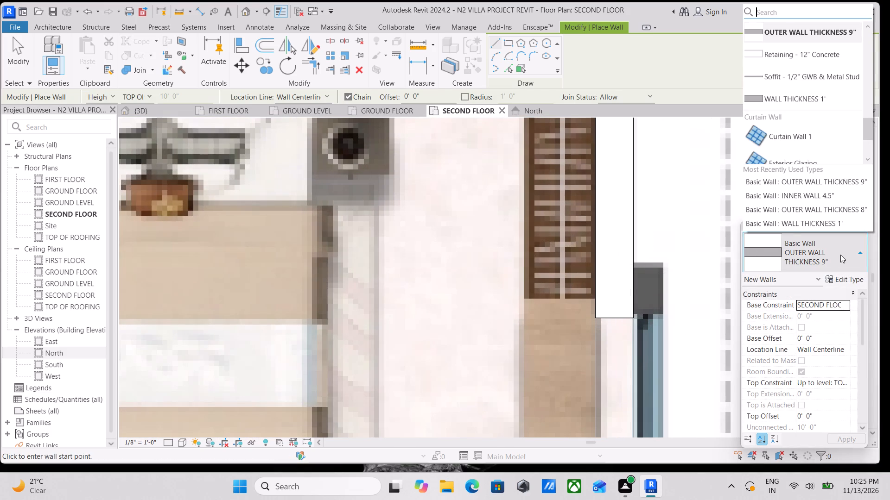
{"action": "scroll", "coordinate": [807, 98], "scroll_direction": "up", "scroll_amount": 3}
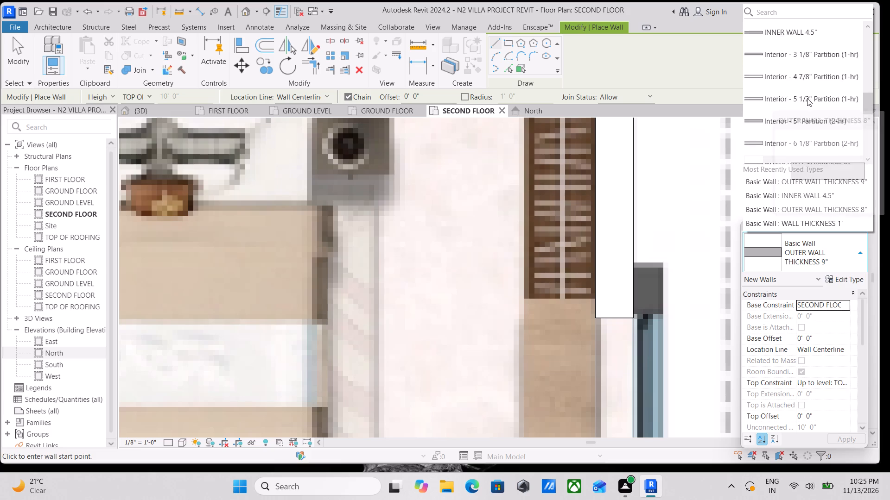
{"action": "scroll", "coordinate": [807, 98], "scroll_direction": "up", "scroll_amount": 11}
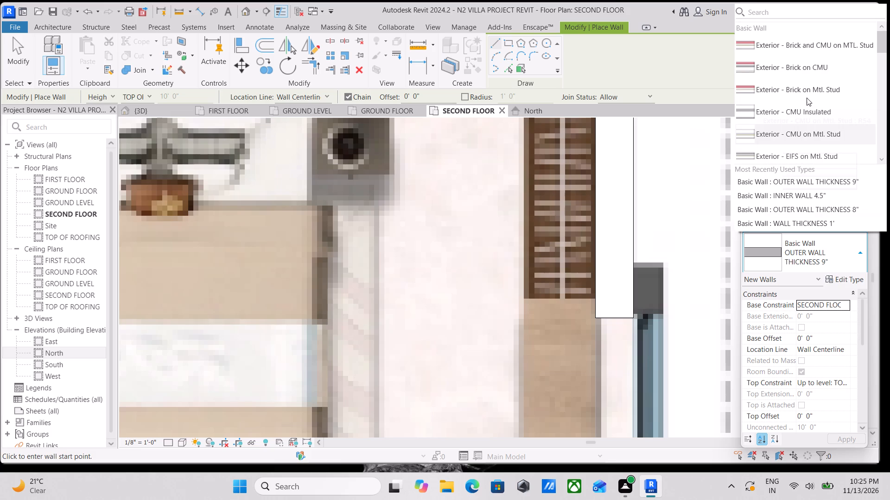
{"action": "scroll", "coordinate": [806, 99], "scroll_direction": "down", "scroll_amount": 3}
{"action": "scroll", "coordinate": [805, 109], "scroll_direction": "up", "scroll_amount": 1}
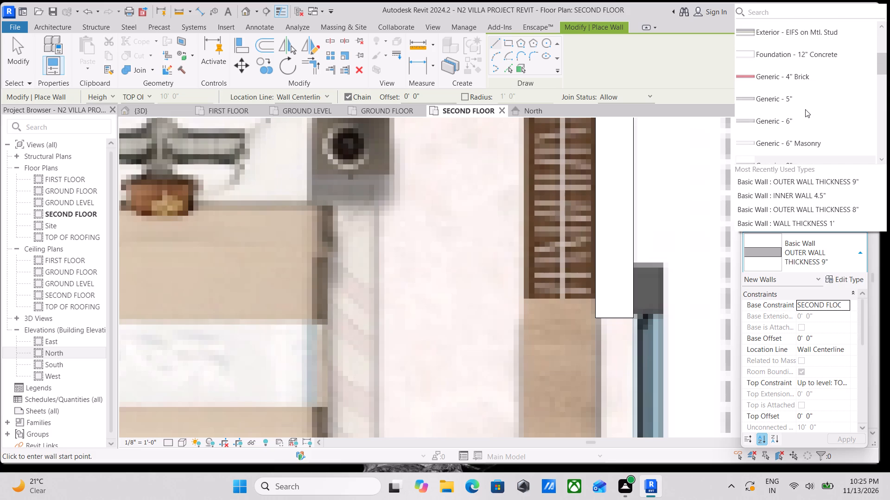
{"action": "scroll", "coordinate": [805, 109], "scroll_direction": "down", "scroll_amount": 3}
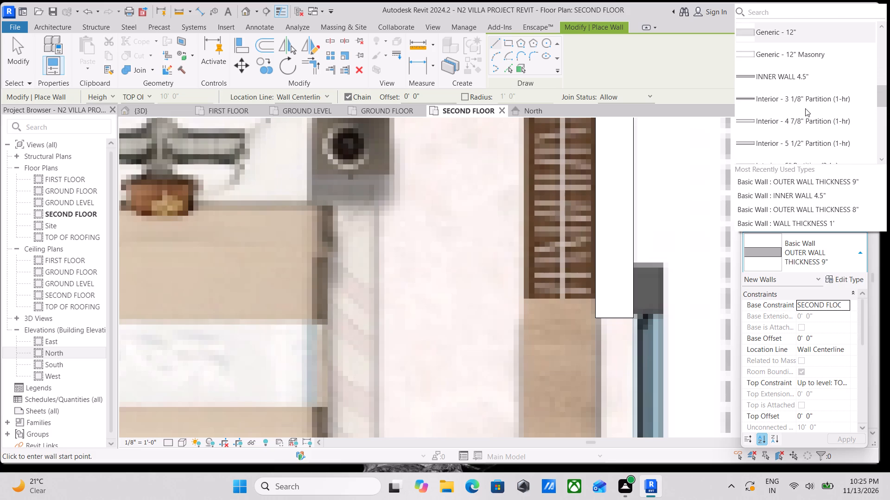
{"action": "left_click", "coordinate": [808, 82]}
{"action": "scroll", "coordinate": [644, 234], "scroll_direction": "down", "scroll_amount": 3}
{"action": "middle_click_drag", "start_coordinate": [636, 208], "coordinate": [620, 115]}
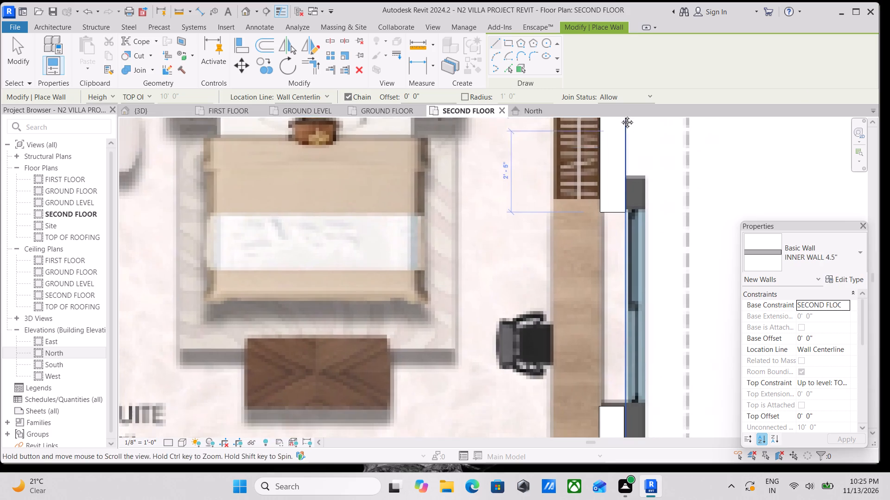
{"action": "middle_click_drag", "start_coordinate": [620, 115], "coordinate": [620, 111]}
{"action": "scroll", "coordinate": [616, 245], "scroll_direction": "down", "scroll_amount": 2}
{"action": "middle_click_drag", "start_coordinate": [613, 239], "coordinate": [625, 109]}
{"action": "scroll", "coordinate": [661, 311], "scroll_direction": "up", "scroll_amount": 5}
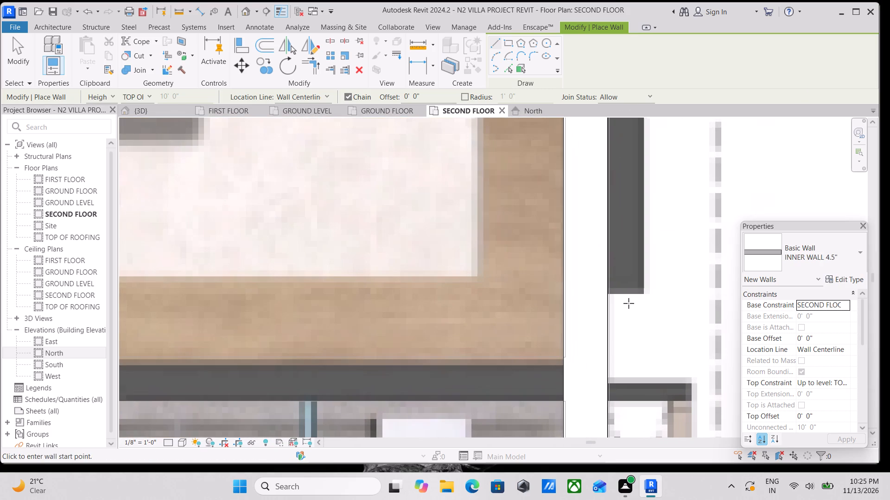
{"action": "scroll", "coordinate": [629, 303], "scroll_direction": "up", "scroll_amount": 1}
{"action": "left_click", "coordinate": [622, 295]}
{"action": "middle_click_drag", "start_coordinate": [622, 238], "coordinate": [619, 306]}
{"action": "middle_click_drag", "start_coordinate": [644, 211], "coordinate": [645, 305]}
{"action": "scroll", "coordinate": [635, 194], "scroll_direction": "down", "scroll_amount": 1}
{"action": "middle_click_drag", "start_coordinate": [635, 194], "coordinate": [644, 302]}
{"action": "scroll", "coordinate": [634, 194], "scroll_direction": "down", "scroll_amount": 2}
{"action": "middle_click_drag", "start_coordinate": [634, 194], "coordinate": [647, 309]}
{"action": "middle_click_drag", "start_coordinate": [648, 205], "coordinate": [649, 240]}
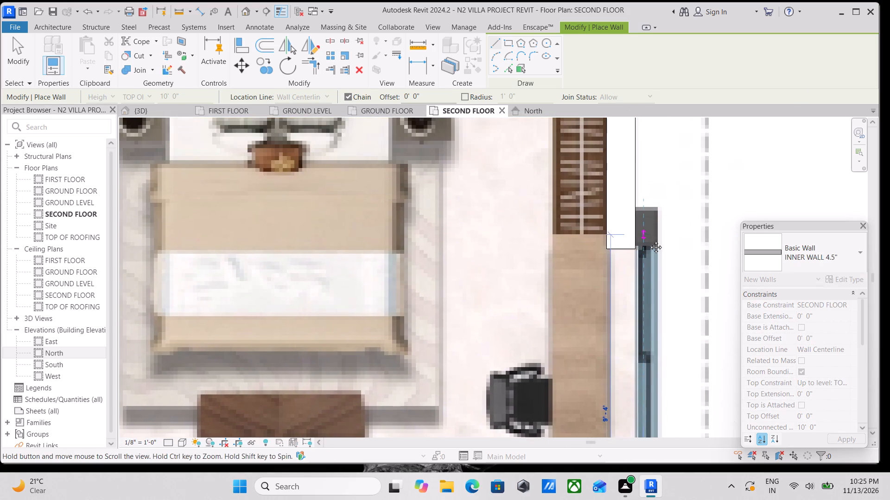
{"action": "middle_click_drag", "start_coordinate": [649, 240], "coordinate": [649, 243]}
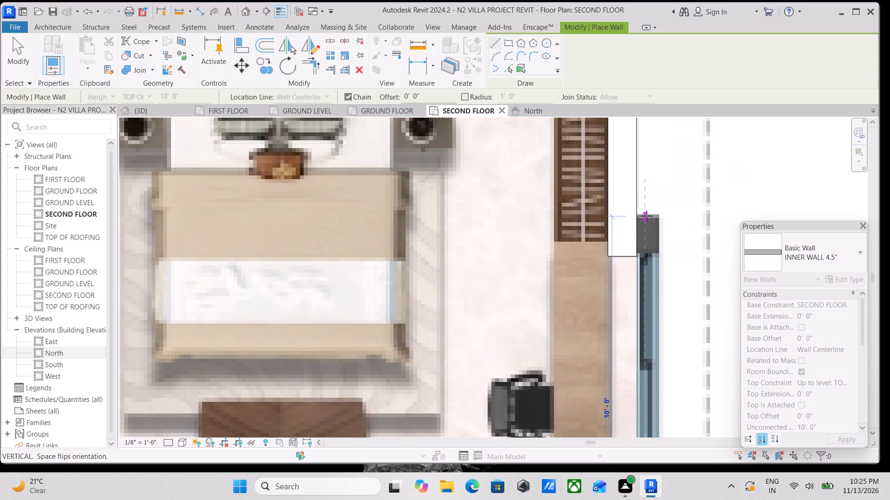
{"action": "left_click", "coordinate": [647, 216]}
{"action": "scroll", "coordinate": [647, 216], "scroll_direction": "down", "scroll_amount": 8}
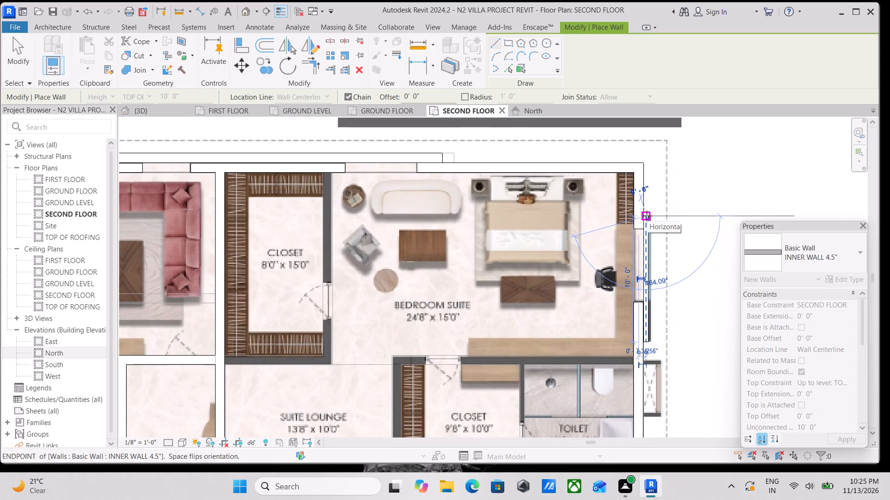
{"action": "key", "text": "Escape"}
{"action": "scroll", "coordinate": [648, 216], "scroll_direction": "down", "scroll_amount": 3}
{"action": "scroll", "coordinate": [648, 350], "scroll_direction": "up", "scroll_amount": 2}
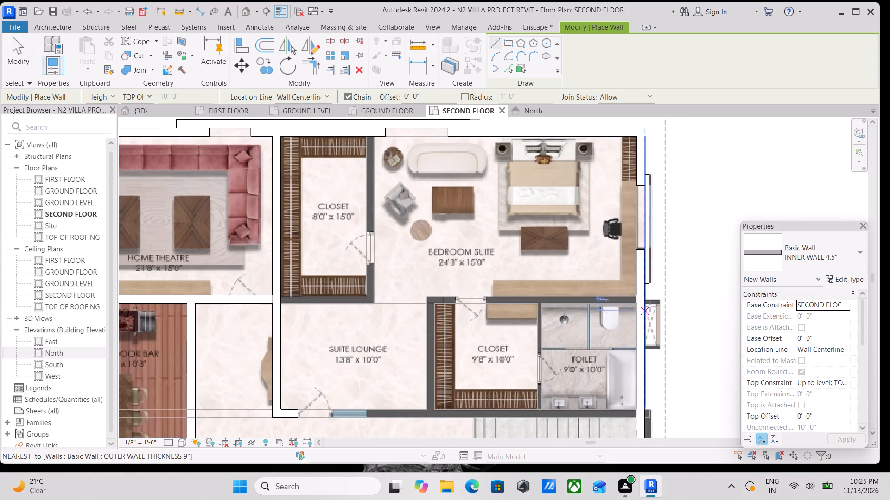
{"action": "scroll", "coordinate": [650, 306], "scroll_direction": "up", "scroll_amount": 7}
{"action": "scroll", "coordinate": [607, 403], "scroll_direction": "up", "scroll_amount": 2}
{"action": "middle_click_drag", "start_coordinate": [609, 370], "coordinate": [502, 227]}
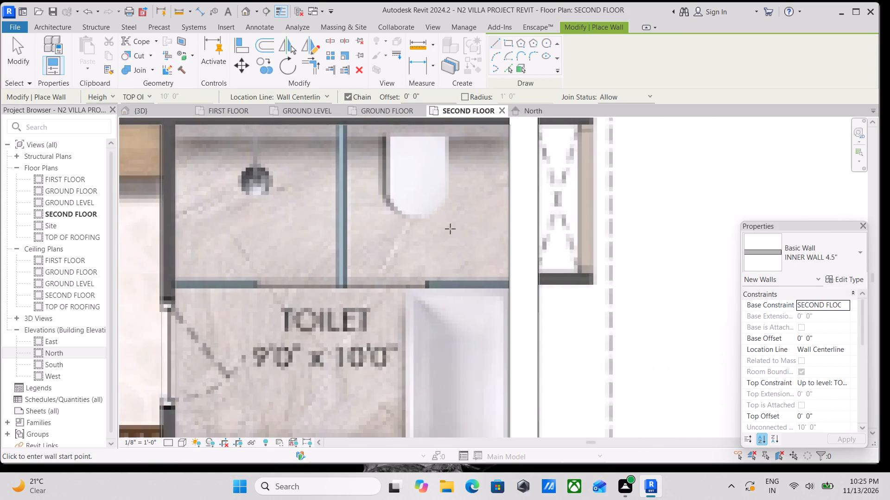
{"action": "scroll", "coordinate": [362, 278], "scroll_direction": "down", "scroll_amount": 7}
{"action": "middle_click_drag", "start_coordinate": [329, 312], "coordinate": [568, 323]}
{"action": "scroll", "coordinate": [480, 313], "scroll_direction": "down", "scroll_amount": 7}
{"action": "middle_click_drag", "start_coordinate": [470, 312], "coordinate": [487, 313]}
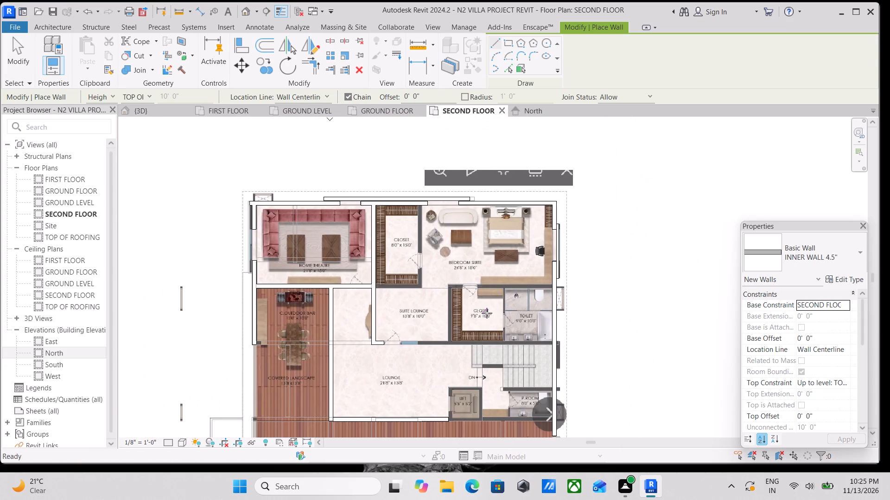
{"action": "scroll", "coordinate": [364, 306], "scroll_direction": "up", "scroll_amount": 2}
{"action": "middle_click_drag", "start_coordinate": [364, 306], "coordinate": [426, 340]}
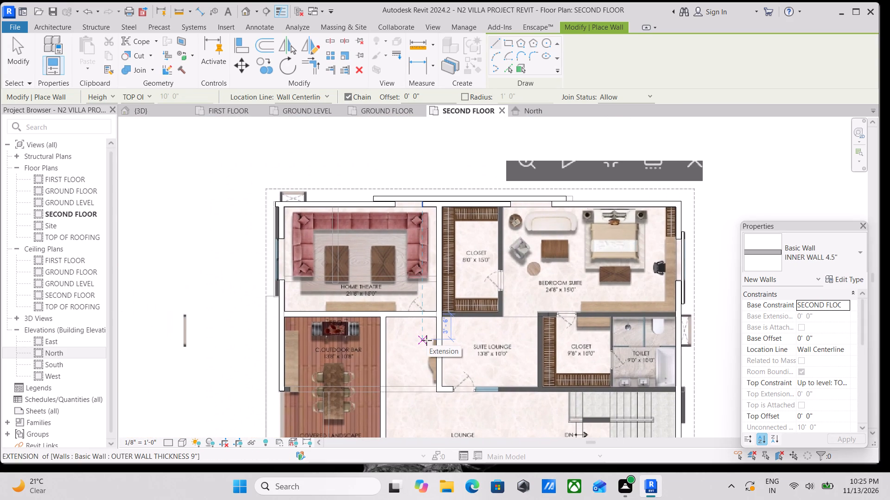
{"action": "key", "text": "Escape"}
Draw a 9" wall between the 8'0" x 15'0" closet and the bedroom suite, from the exterior wall down to the closet's lower corner.
{"action": "scroll", "coordinate": [485, 314], "scroll_direction": "up", "scroll_amount": 5}
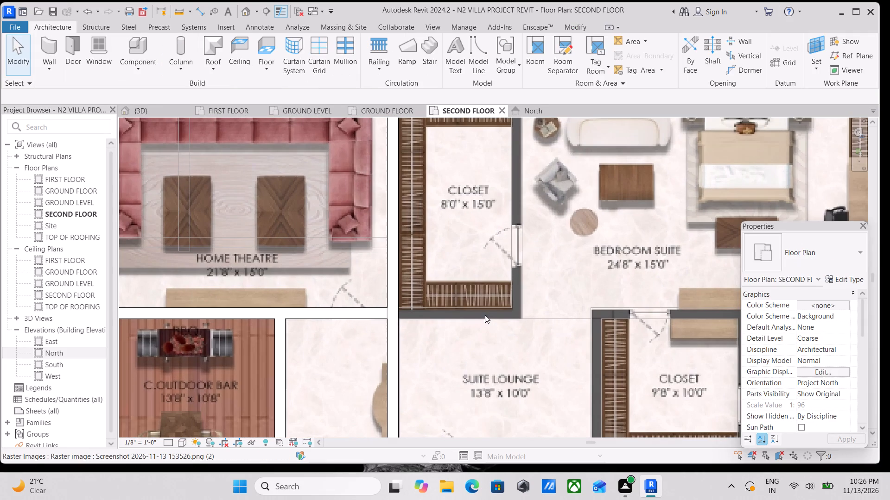
{"action": "type", "text": "WA"}
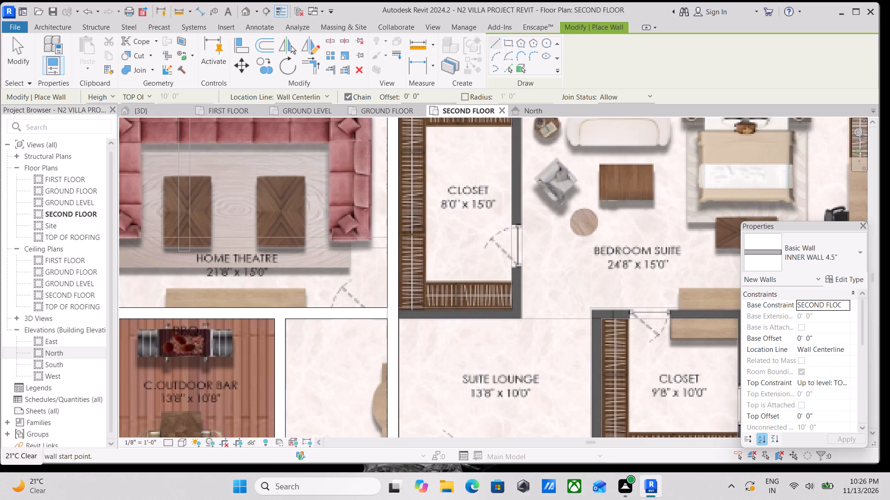
{"action": "left_click", "coordinate": [866, 269]}
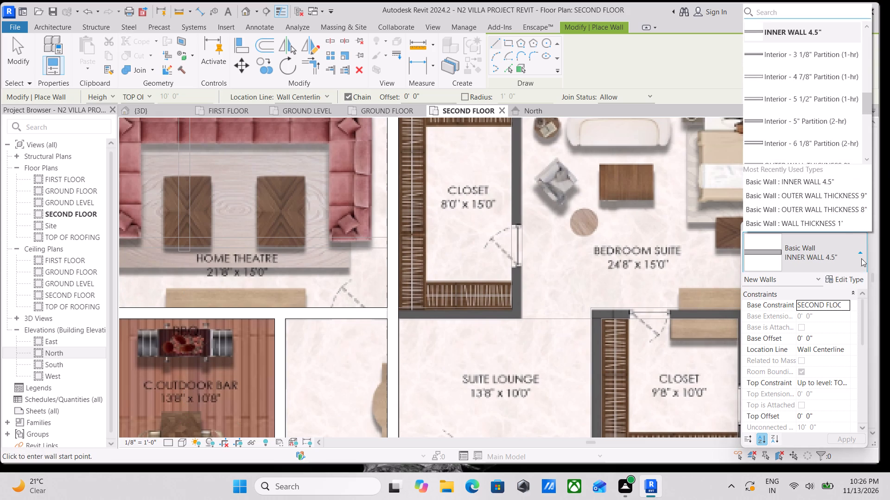
{"action": "left_click", "coordinate": [832, 197]}
{"action": "middle_click_drag", "start_coordinate": [508, 228], "coordinate": [555, 355]}
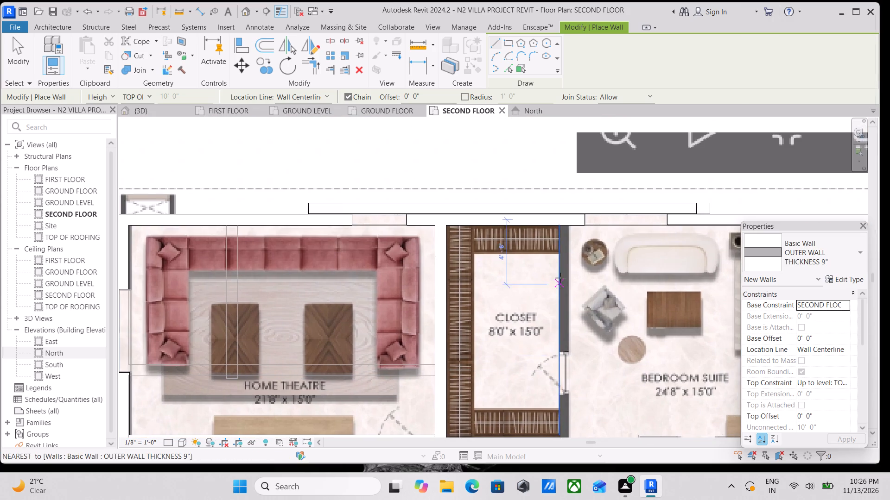
{"action": "scroll", "coordinate": [564, 265], "scroll_direction": "up", "scroll_amount": 9}
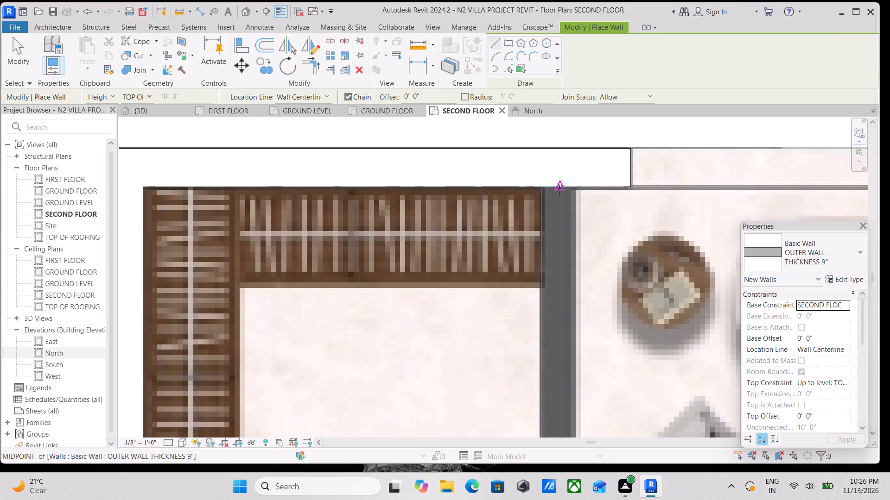
{"action": "left_click", "coordinate": [559, 190]}
{"action": "middle_click_drag", "start_coordinate": [565, 299], "coordinate": [558, 248]}
{"action": "scroll", "coordinate": [544, 316], "scroll_direction": "down", "scroll_amount": 3}
{"action": "middle_click_drag", "start_coordinate": [543, 327], "coordinate": [559, 233]}
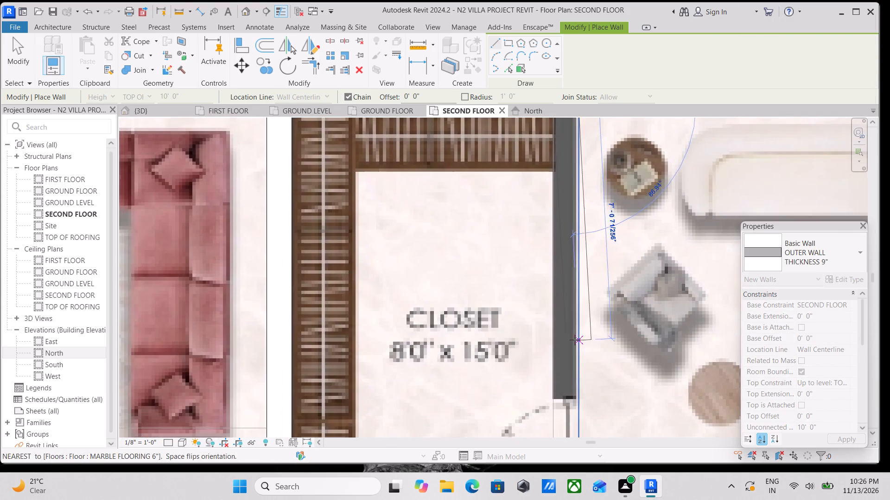
{"action": "middle_click_drag", "start_coordinate": [572, 337], "coordinate": [547, 244]}
{"action": "middle_click_drag", "start_coordinate": [542, 363], "coordinate": [537, 284]}
{"action": "scroll", "coordinate": [538, 367], "scroll_direction": "down", "scroll_amount": 1}
{"action": "middle_click_drag", "start_coordinate": [538, 367], "coordinate": [525, 285]}
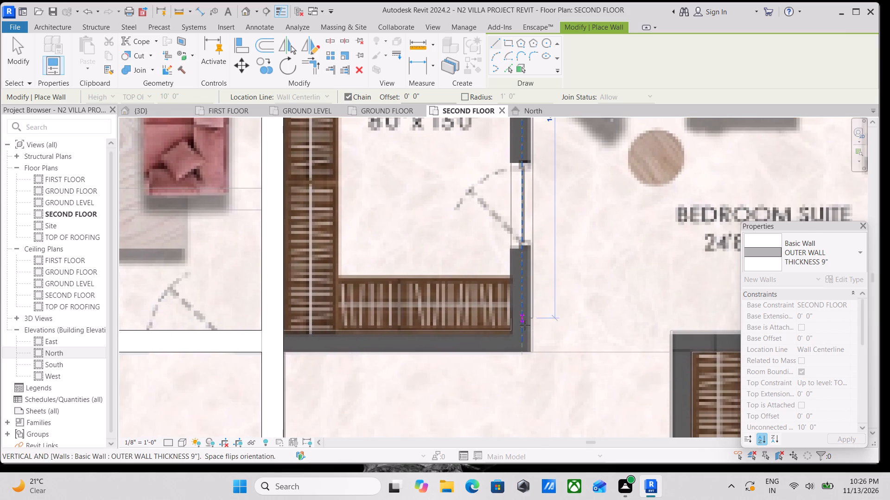
{"action": "left_click", "coordinate": [523, 346]}
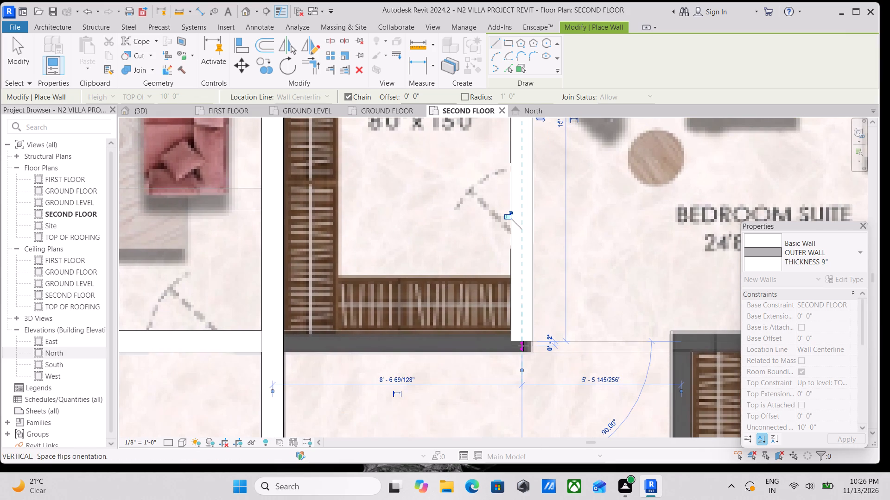
Continue the 9" wall about 8'-2" along the closet's lower edge to the home theatre–closet wall.
{"action": "key", "text": "grave"}
{"action": "scroll", "coordinate": [316, 315], "scroll_direction": "up", "scroll_amount": 3}
{"action": "middle_click_drag", "start_coordinate": [294, 335], "coordinate": [345, 291]}
{"action": "scroll", "coordinate": [345, 291], "scroll_direction": "up", "scroll_amount": 1}
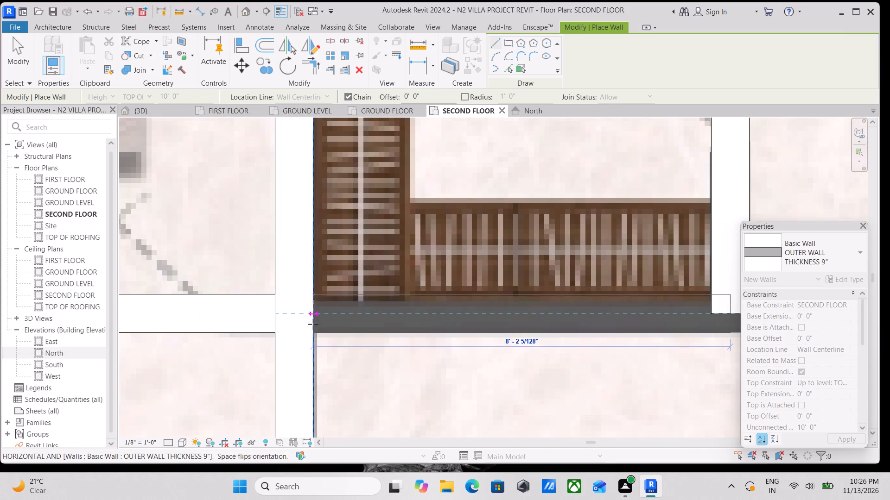
{"action": "left_click", "coordinate": [318, 316]}
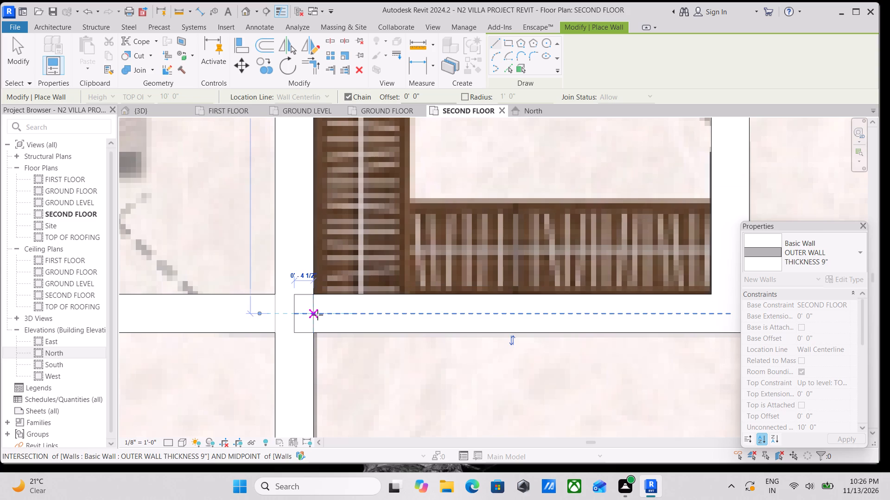
{"action": "key", "text": "Escape"}
{"action": "scroll", "coordinate": [318, 315], "scroll_direction": "down", "scroll_amount": 3}
{"action": "key", "text": "Escape"}
Draw a 9" wall about 19'-6" long below the bedroom suite, from the exterior wall past the toilet to the smaller closet's outer corner.
{"action": "scroll", "coordinate": [391, 287], "scroll_direction": "down", "scroll_amount": 9}
{"action": "middle_click_drag", "start_coordinate": [402, 294], "coordinate": [407, 306]}
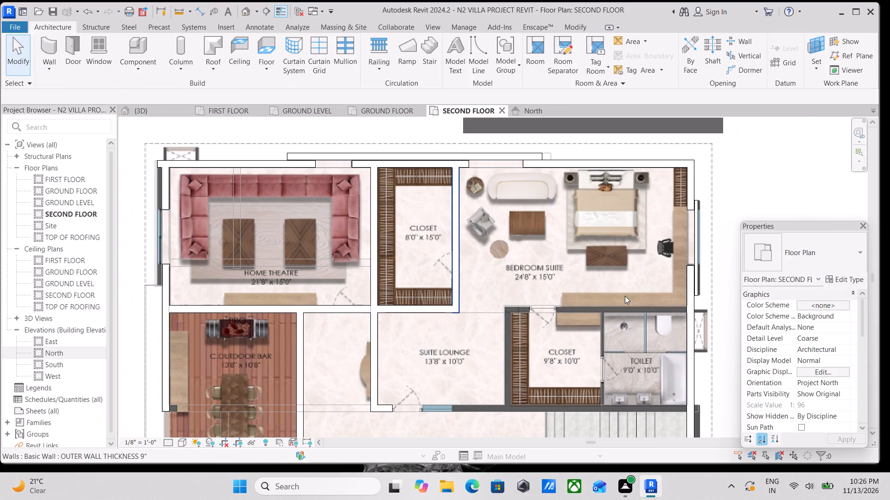
{"action": "scroll", "coordinate": [659, 320], "scroll_direction": "up", "scroll_amount": 4}
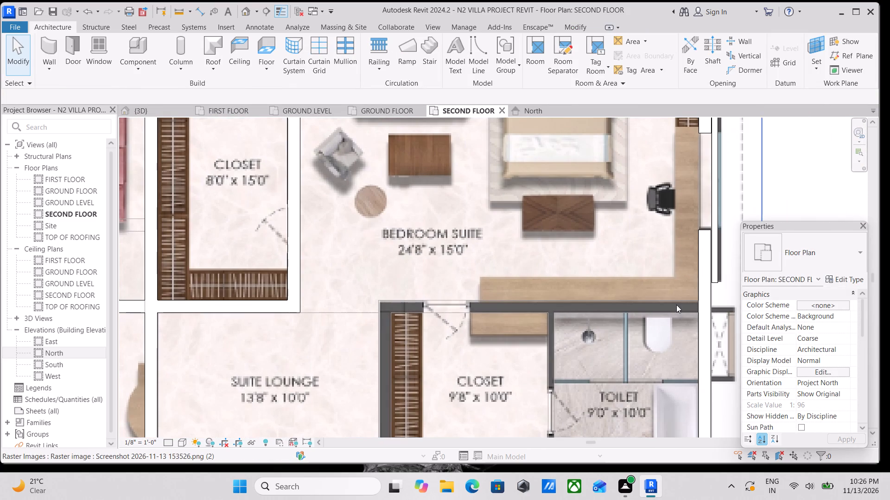
{"action": "type", "text": "WA"}
{"action": "scroll", "coordinate": [687, 319], "scroll_direction": "up", "scroll_amount": 2}
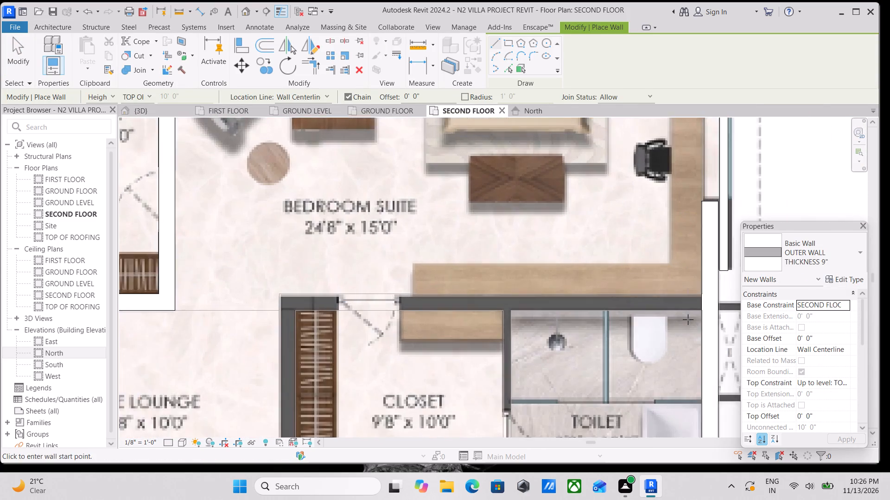
{"action": "scroll", "coordinate": [688, 319], "scroll_direction": "up", "scroll_amount": 2}
{"action": "scroll", "coordinate": [725, 318], "scroll_direction": "up", "scroll_amount": 3}
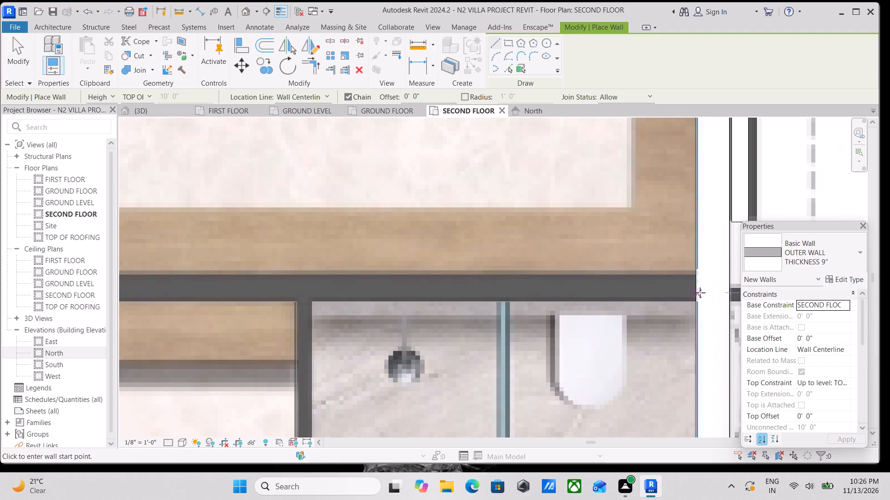
{"action": "left_click", "coordinate": [694, 290]}
{"action": "middle_click_drag", "start_coordinate": [512, 289], "coordinate": [718, 274]}
{"action": "scroll", "coordinate": [573, 282], "scroll_direction": "down", "scroll_amount": 3}
{"action": "middle_click_drag", "start_coordinate": [517, 285], "coordinate": [680, 267]}
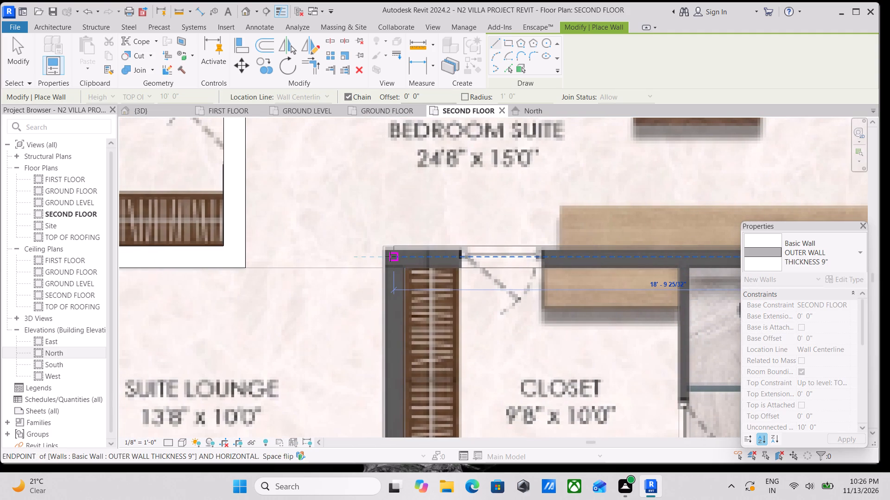
{"action": "left_click", "coordinate": [386, 256]}
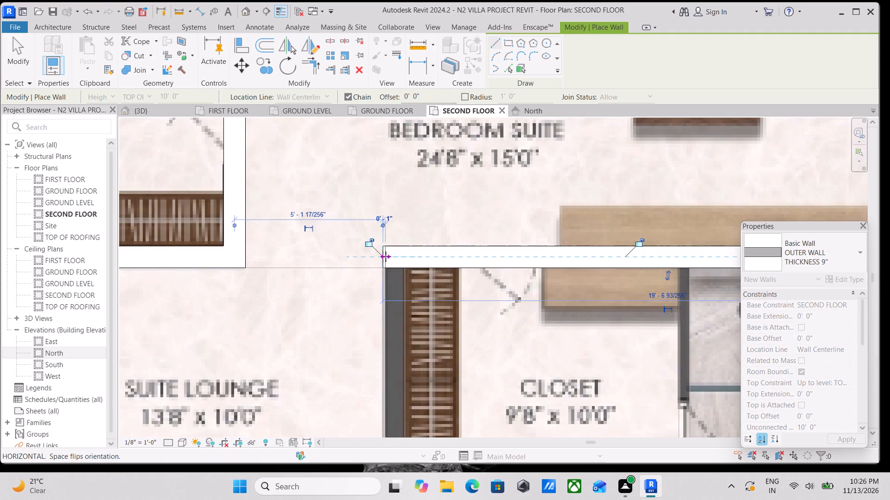
{"action": "key", "text": "Escape"}
Draw a 9" wall between the suite lounge and the 9'8" x 10'0" closet, from the wall below the bedroom suite down to the closet's lower edge.
{"action": "scroll", "coordinate": [395, 257], "scroll_direction": "down", "scroll_amount": 5}
{"action": "scroll", "coordinate": [482, 299], "scroll_direction": "down", "scroll_amount": 1}
{"action": "middle_click_drag", "start_coordinate": [482, 299], "coordinate": [485, 254]}
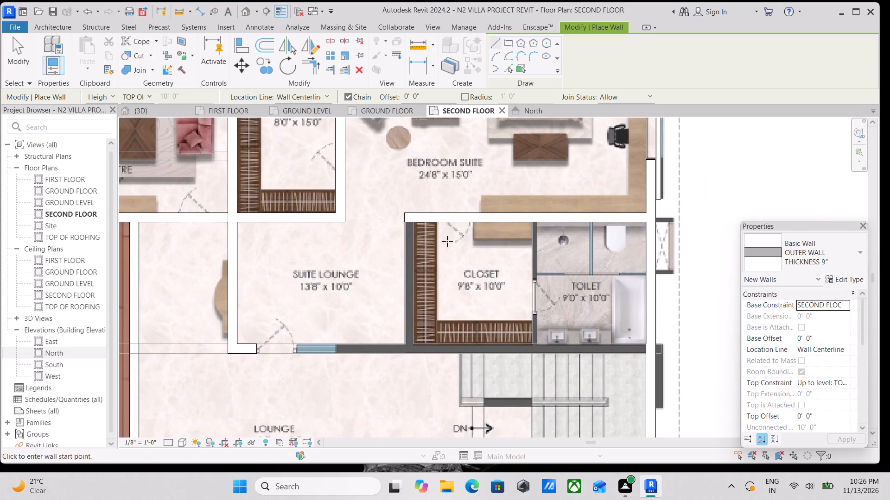
{"action": "scroll", "coordinate": [432, 223], "scroll_direction": "up", "scroll_amount": 4}
{"action": "scroll", "coordinate": [378, 245], "scroll_direction": "up", "scroll_amount": 6}
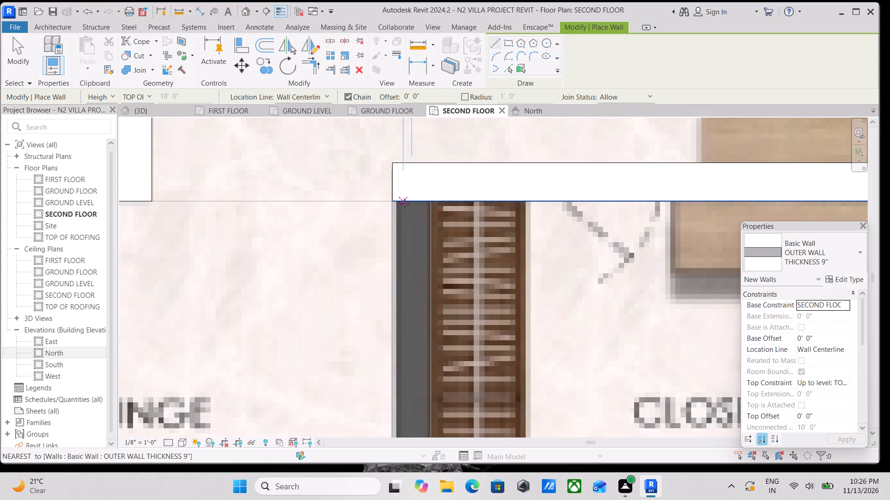
{"action": "scroll", "coordinate": [413, 204], "scroll_direction": "up", "scroll_amount": 3}
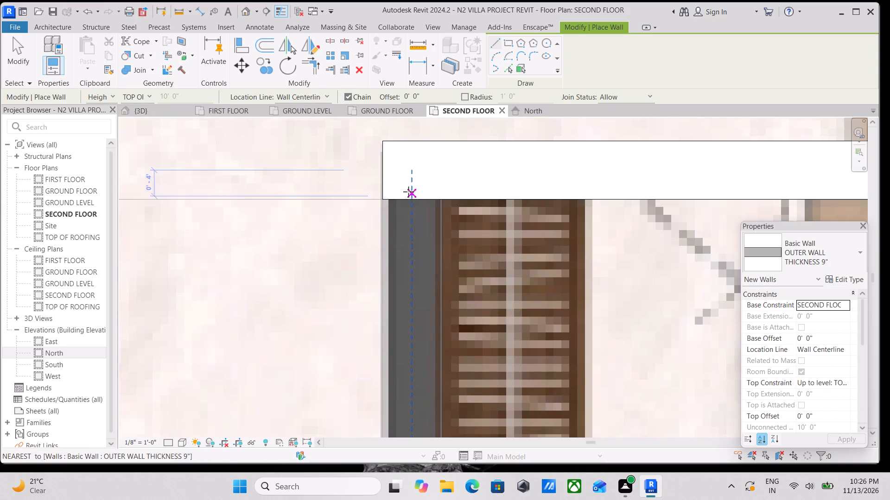
{"action": "left_click", "coordinate": [415, 202]}
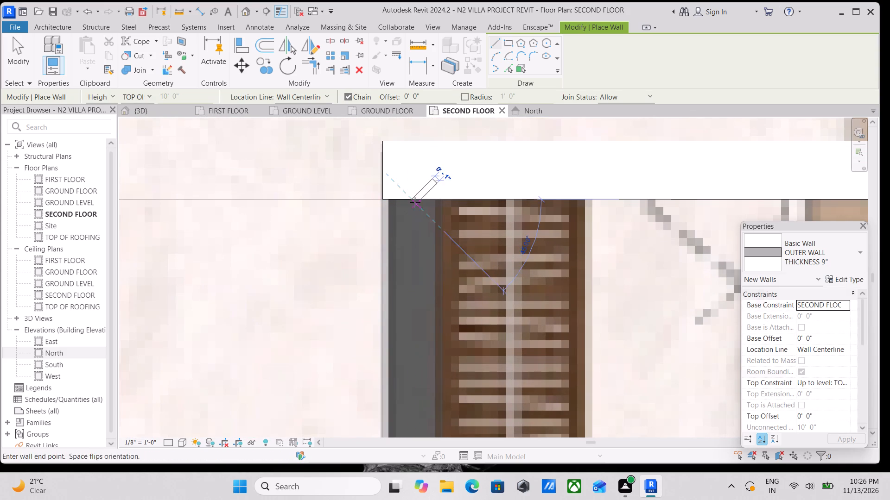
{"action": "scroll", "coordinate": [397, 301], "scroll_direction": "down", "scroll_amount": 1}
{"action": "middle_click_drag", "start_coordinate": [397, 301], "coordinate": [432, 169]}
{"action": "scroll", "coordinate": [444, 225], "scroll_direction": "down", "scroll_amount": 3}
{"action": "middle_click_drag", "start_coordinate": [443, 227], "coordinate": [446, 117]}
{"action": "scroll", "coordinate": [432, 200], "scroll_direction": "down", "scroll_amount": 3}
{"action": "middle_click_drag", "start_coordinate": [423, 229], "coordinate": [429, 192]}
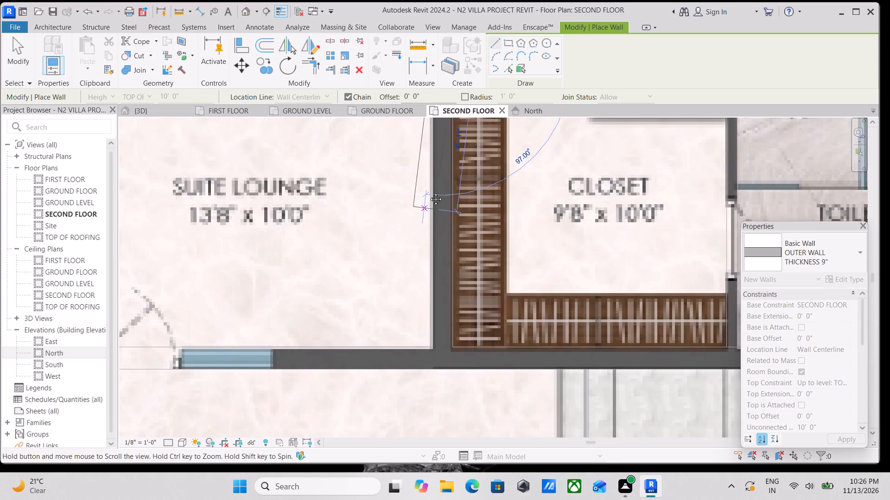
{"action": "middle_click_drag", "start_coordinate": [429, 192], "coordinate": [444, 120]}
{"action": "left_click", "coordinate": [458, 263]}
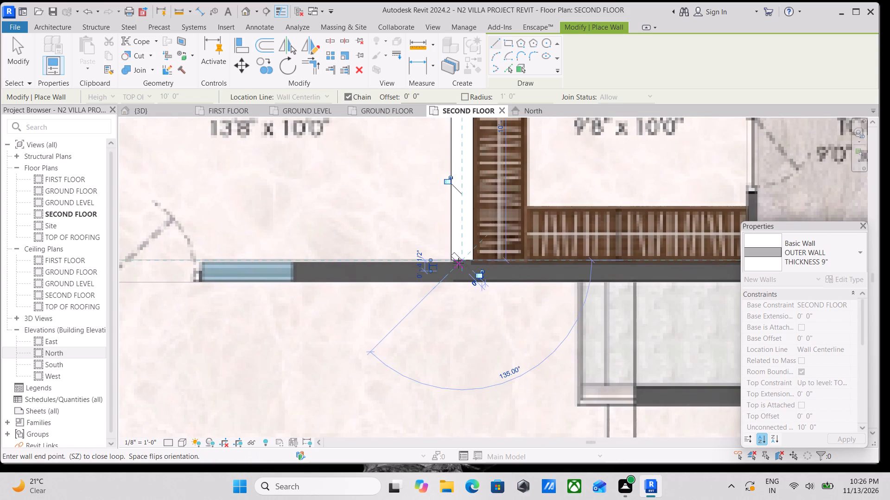
{"action": "scroll", "coordinate": [458, 263], "scroll_direction": "down", "scroll_amount": 5}
{"action": "key", "text": "Escape"}
Draw a 9" wall from the exterior wall along the lower edge of the toilet, closet and suite lounge to the wall end at the lounge door.
{"action": "scroll", "coordinate": [460, 263], "scroll_direction": "down", "scroll_amount": 4}
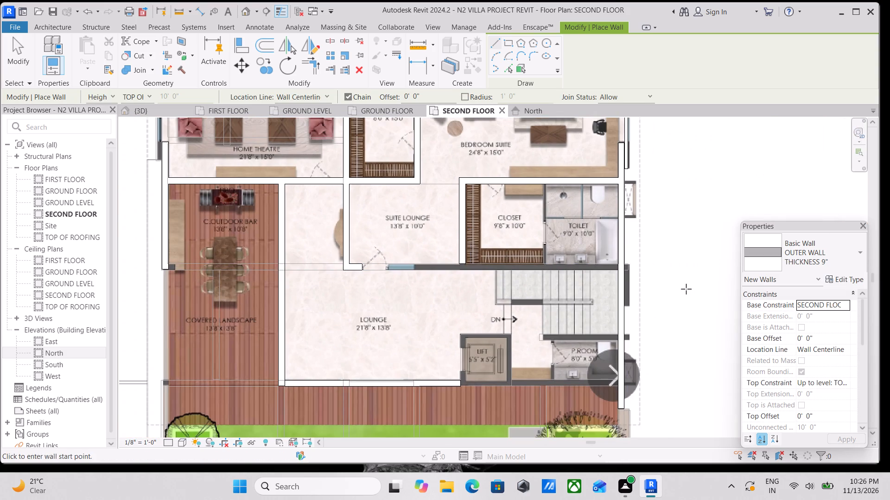
{"action": "scroll", "coordinate": [629, 272], "scroll_direction": "up", "scroll_amount": 9}
{"action": "scroll", "coordinate": [587, 275], "scroll_direction": "up", "scroll_amount": 4}
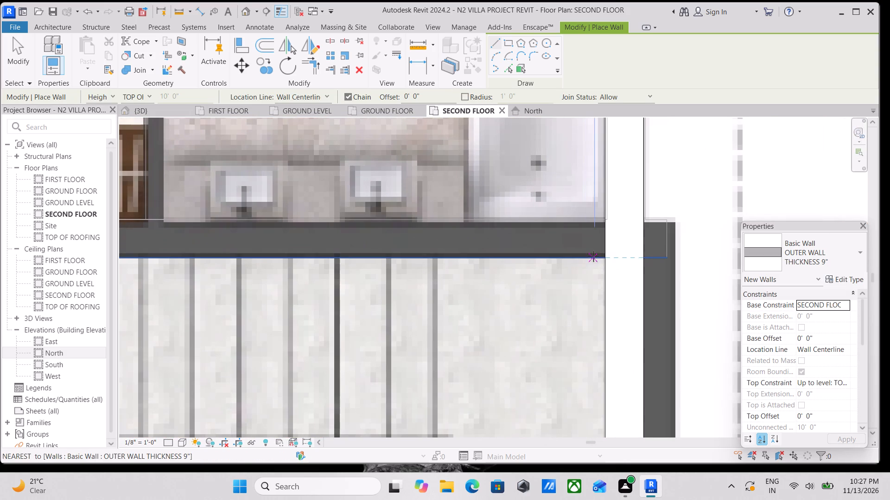
{"action": "left_click", "coordinate": [608, 238]}
{"action": "middle_click_drag", "start_coordinate": [451, 240], "coordinate": [597, 242]}
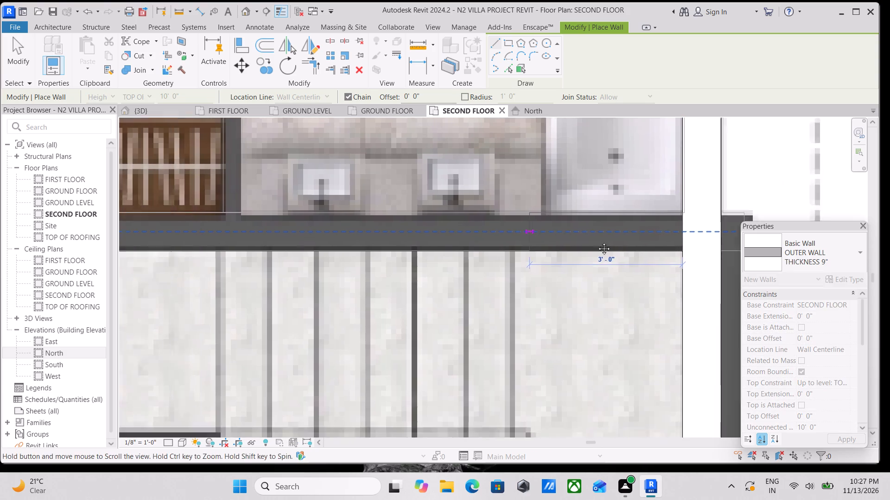
{"action": "middle_click_drag", "start_coordinate": [597, 242], "coordinate": [601, 243]}
{"action": "middle_click_drag", "start_coordinate": [319, 225], "coordinate": [536, 241]}
{"action": "scroll", "coordinate": [413, 261], "scroll_direction": "down", "scroll_amount": 1}
{"action": "middle_click_drag", "start_coordinate": [413, 261], "coordinate": [610, 222]}
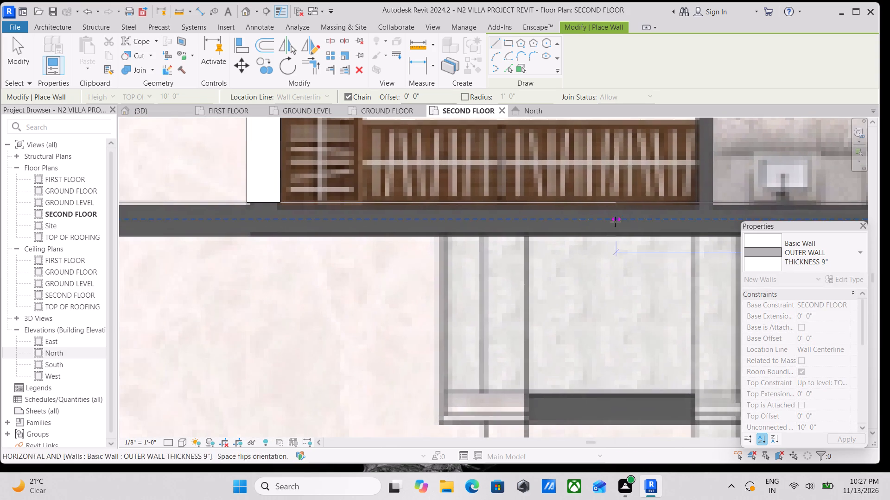
{"action": "scroll", "coordinate": [426, 227], "scroll_direction": "down", "scroll_amount": 2}
{"action": "middle_click_drag", "start_coordinate": [426, 227], "coordinate": [485, 222]}
{"action": "middle_click_drag", "start_coordinate": [395, 222], "coordinate": [604, 224]}
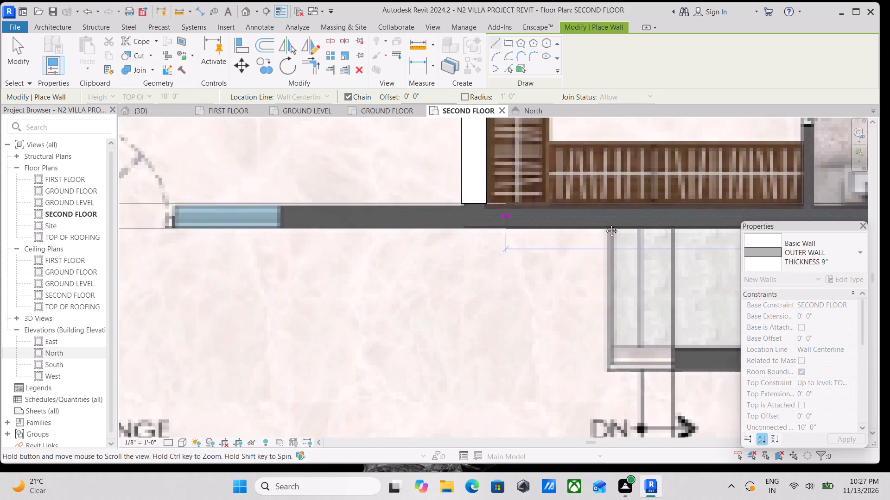
{"action": "middle_click_drag", "start_coordinate": [604, 224], "coordinate": [642, 228]}
{"action": "middle_click_drag", "start_coordinate": [325, 216], "coordinate": [458, 218]}
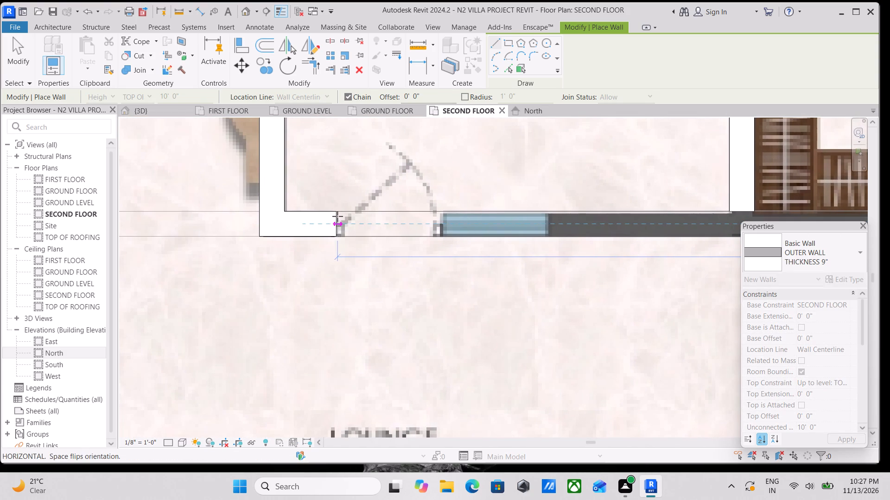
{"action": "left_click", "coordinate": [335, 216]}
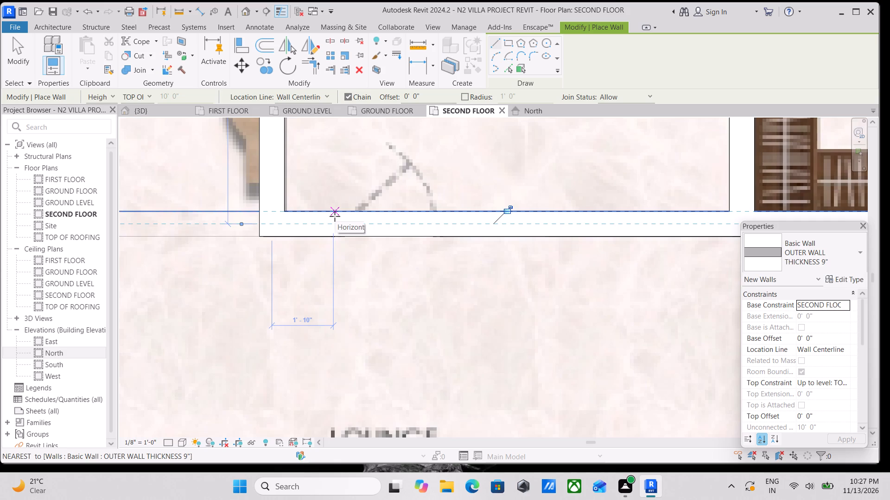
{"action": "key", "text": "Escape"}
{"action": "scroll", "coordinate": [335, 216], "scroll_direction": "down", "scroll_amount": 4}
{"action": "key", "text": "Escape"}
{"action": "key", "text": "Escape"}
Draw a 9" wall about 9'-1" long between the staircase and the P.Room, starting at the exterior wall.
{"action": "scroll", "coordinate": [351, 222], "scroll_direction": "down", "scroll_amount": 11}
{"action": "scroll", "coordinate": [343, 320], "scroll_direction": "up", "scroll_amount": 3}
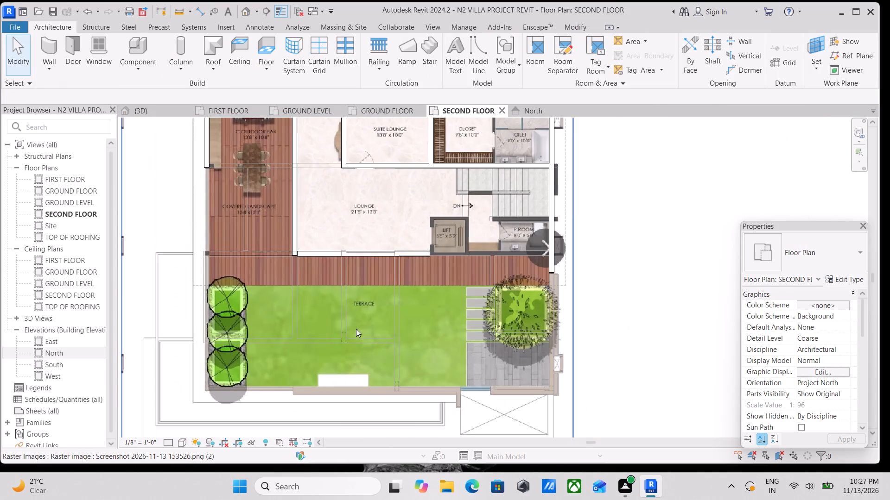
{"action": "scroll", "coordinate": [454, 256], "scroll_direction": "up", "scroll_amount": 8}
{"action": "scroll", "coordinate": [550, 249], "scroll_direction": "down", "scroll_amount": 1}
{"action": "middle_click_drag", "start_coordinate": [548, 249], "coordinate": [440, 230]}
{"action": "scroll", "coordinate": [567, 241], "scroll_direction": "up", "scroll_amount": 2}
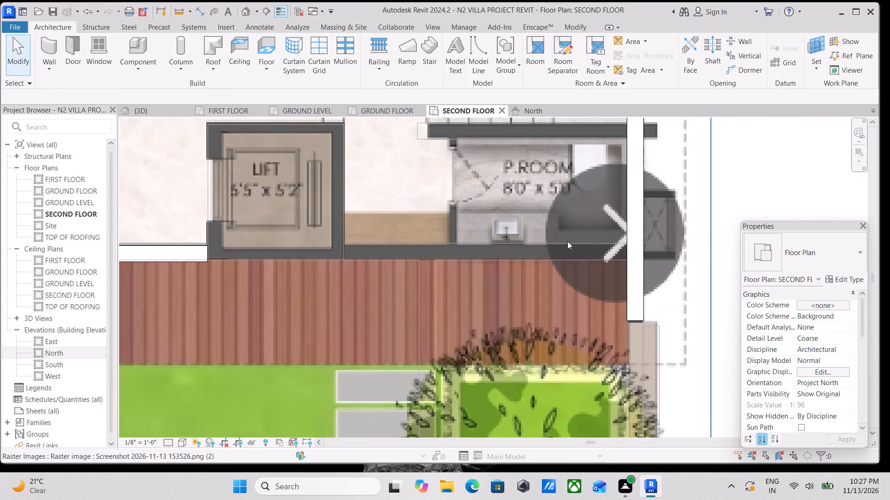
{"action": "middle_click_drag", "start_coordinate": [567, 241], "coordinate": [520, 281]}
{"action": "type", "text": "WA"}
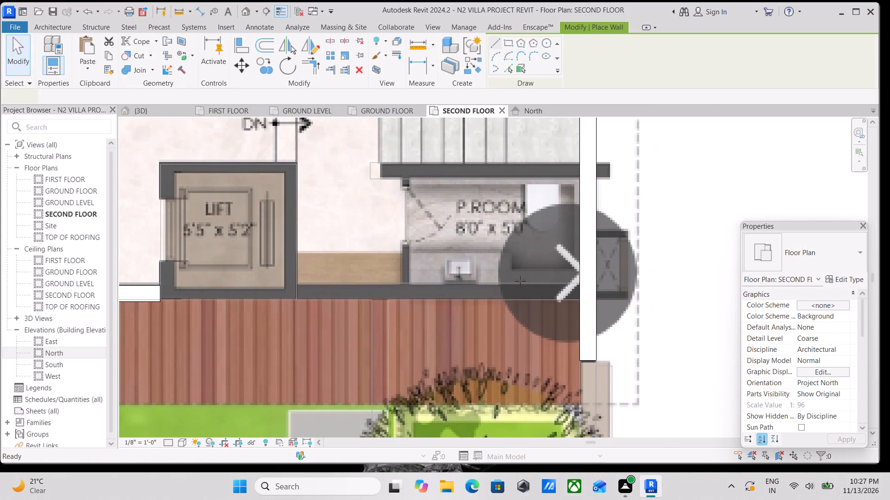
{"action": "scroll", "coordinate": [615, 162], "scroll_direction": "up", "scroll_amount": 2}
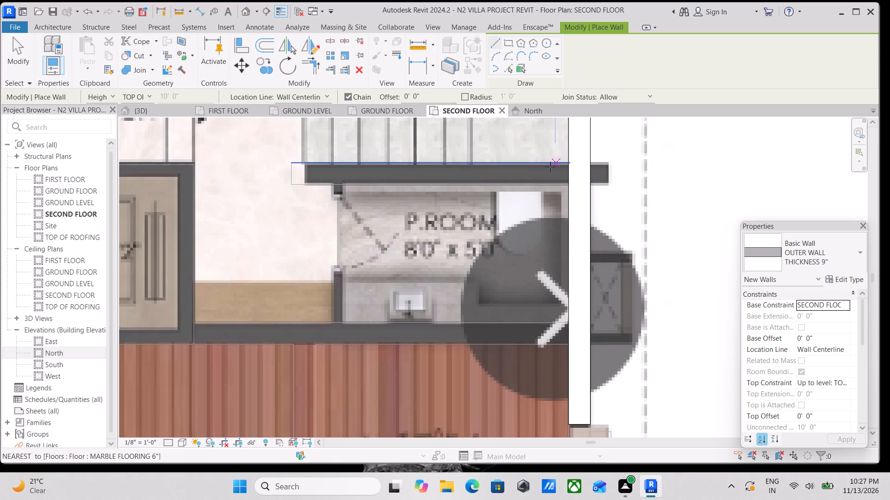
{"action": "scroll", "coordinate": [567, 173], "scroll_direction": "up", "scroll_amount": 4}
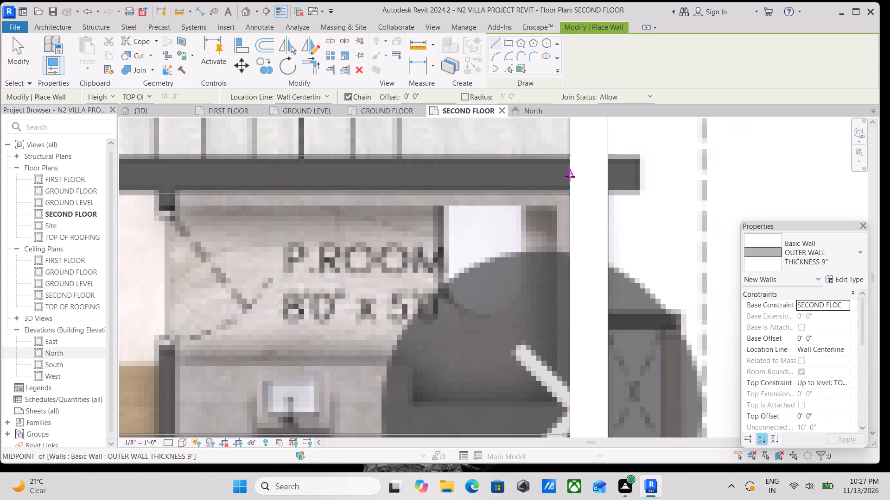
{"action": "left_click", "coordinate": [570, 176]}
{"action": "middle_click_drag", "start_coordinate": [479, 173], "coordinate": [628, 190]}
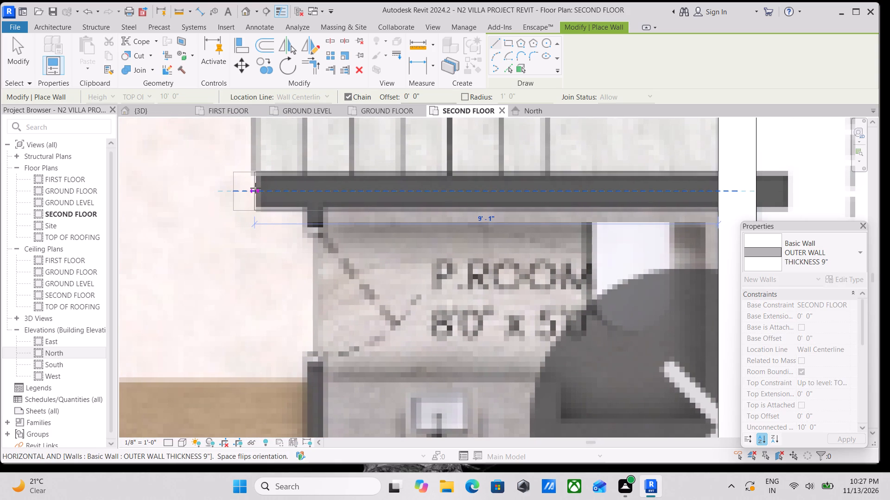
{"action": "left_click", "coordinate": [252, 188]}
{"action": "scroll", "coordinate": [252, 188], "scroll_direction": "down", "scroll_amount": 8}
{"action": "middle_click_drag", "start_coordinate": [252, 188], "coordinate": [263, 202]}
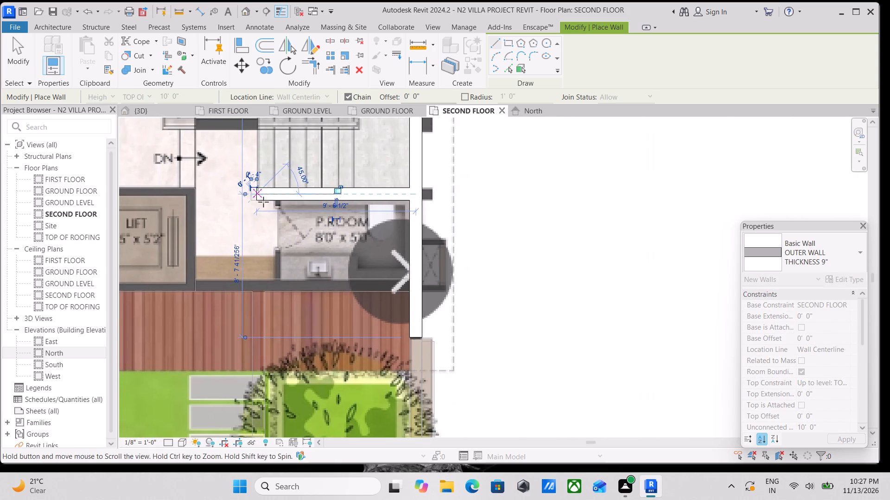
{"action": "middle_click_drag", "start_coordinate": [263, 202], "coordinate": [260, 195]}
{"action": "key", "text": "Escape"}
Draw a 9" wall about 12'-10" long along the P.Room's terrace side, from the exterior wall to the lift's lower corner.
{"action": "scroll", "coordinate": [296, 180], "scroll_direction": "down", "scroll_amount": 3}
{"action": "middle_click_drag", "start_coordinate": [296, 180], "coordinate": [317, 256]}
{"action": "scroll", "coordinate": [317, 256], "scroll_direction": "up", "scroll_amount": 1}
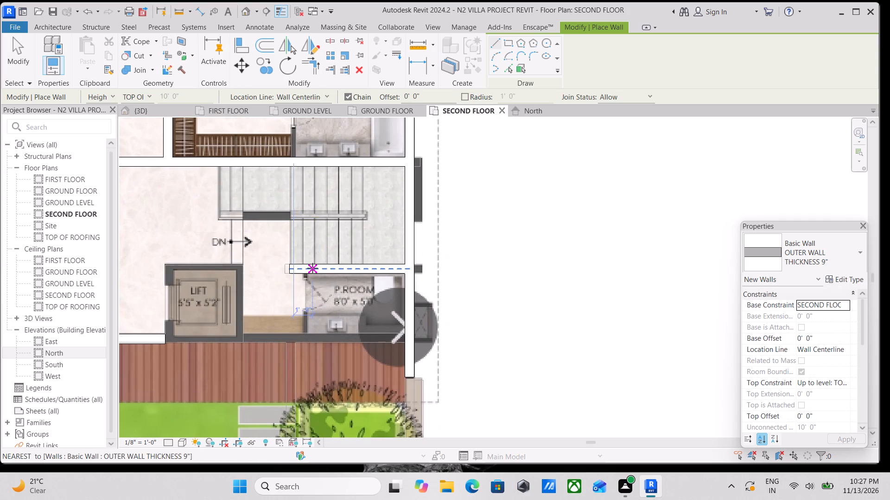
{"action": "scroll", "coordinate": [351, 195], "scroll_direction": "up", "scroll_amount": 3}
{"action": "scroll", "coordinate": [211, 197], "scroll_direction": "up", "scroll_amount": 4}
{"action": "middle_click_drag", "start_coordinate": [166, 207], "coordinate": [294, 283]}
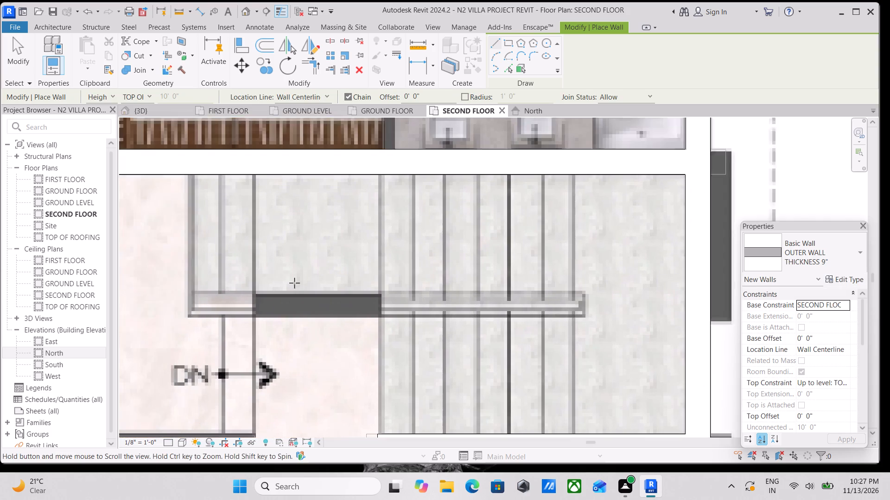
{"action": "middle_click_drag", "start_coordinate": [294, 283], "coordinate": [278, 275]}
{"action": "scroll", "coordinate": [343, 301], "scroll_direction": "down", "scroll_amount": 8}
{"action": "middle_click_drag", "start_coordinate": [341, 301], "coordinate": [354, 272]}
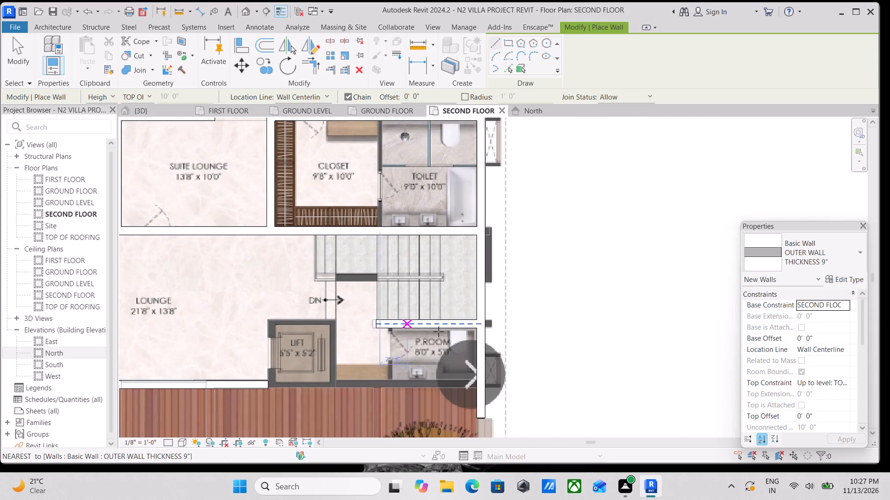
{"action": "scroll", "coordinate": [451, 331], "scroll_direction": "up", "scroll_amount": 2}
{"action": "scroll", "coordinate": [505, 247], "scroll_direction": "down", "scroll_amount": 3}
{"action": "middle_click_drag", "start_coordinate": [505, 247], "coordinate": [510, 209]}
{"action": "scroll", "coordinate": [502, 312], "scroll_direction": "up", "scroll_amount": 2}
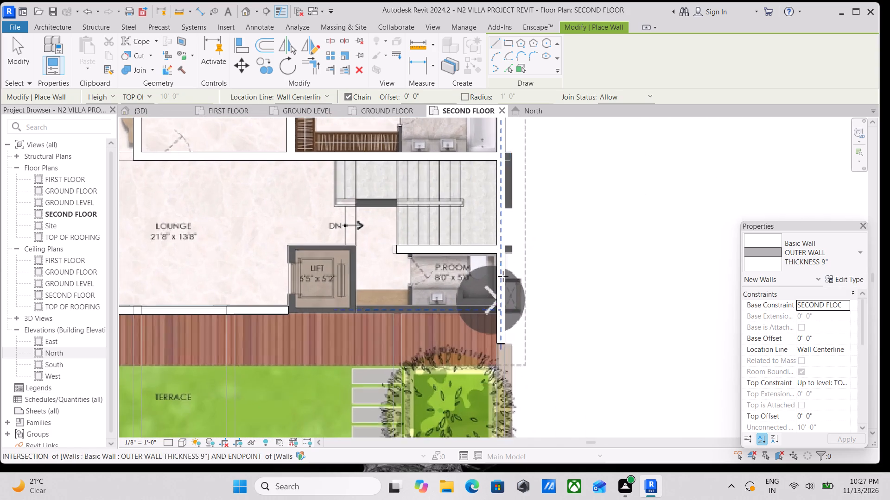
{"action": "scroll", "coordinate": [502, 265], "scroll_direction": "down", "scroll_amount": 1}
{"action": "middle_click_drag", "start_coordinate": [502, 265], "coordinate": [523, 314]}
{"action": "scroll", "coordinate": [453, 368], "scroll_direction": "up", "scroll_amount": 3}
{"action": "scroll", "coordinate": [572, 355], "scroll_direction": "up", "scroll_amount": 4}
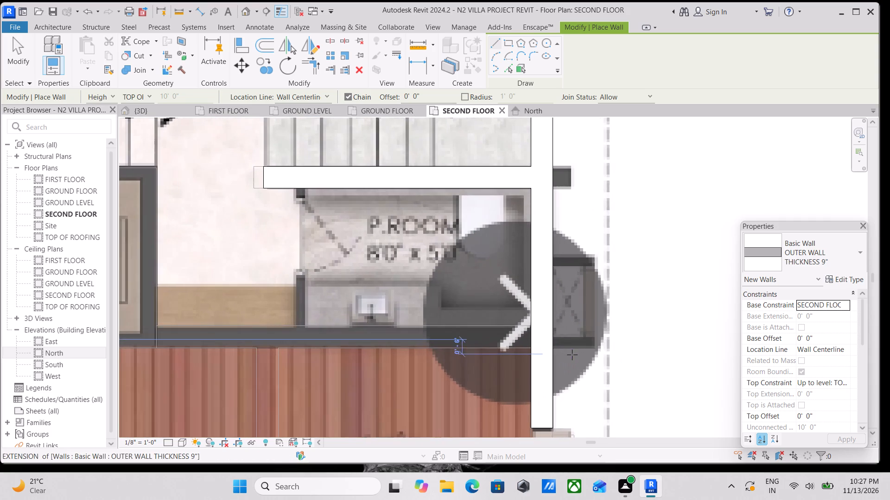
{"action": "scroll", "coordinate": [564, 346], "scroll_direction": "up", "scroll_amount": 5}
{"action": "left_click", "coordinate": [519, 337]}
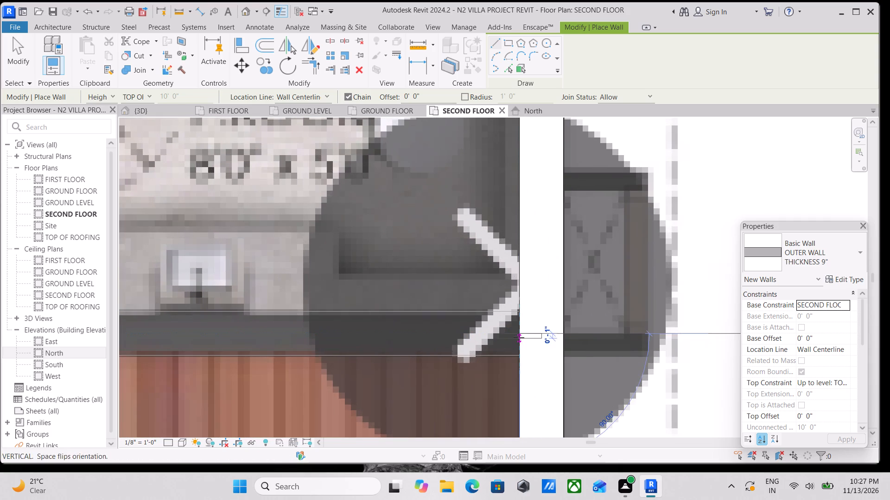
{"action": "middle_click_drag", "start_coordinate": [323, 332], "coordinate": [607, 331]}
{"action": "scroll", "coordinate": [453, 342], "scroll_direction": "down", "scroll_amount": 2}
{"action": "middle_click_drag", "start_coordinate": [438, 342], "coordinate": [617, 316]}
{"action": "middle_click_drag", "start_coordinate": [437, 309], "coordinate": [466, 310]}
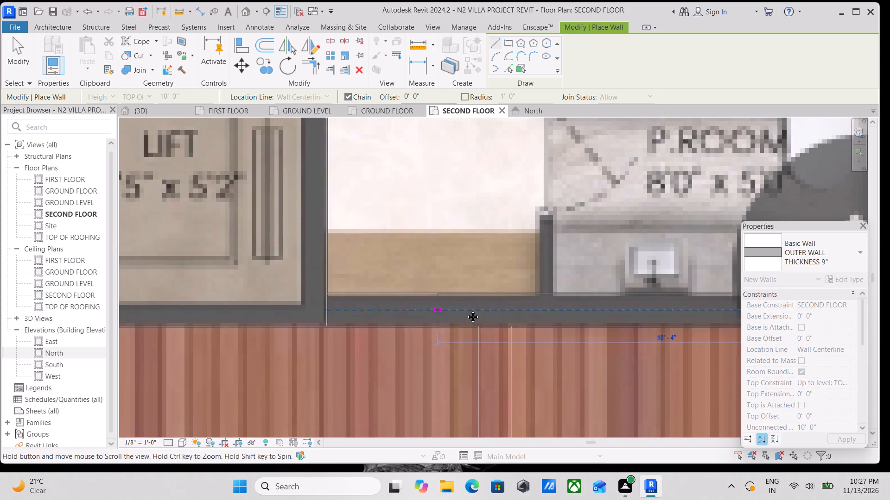
{"action": "middle_click_drag", "start_coordinate": [466, 310], "coordinate": [517, 308]}
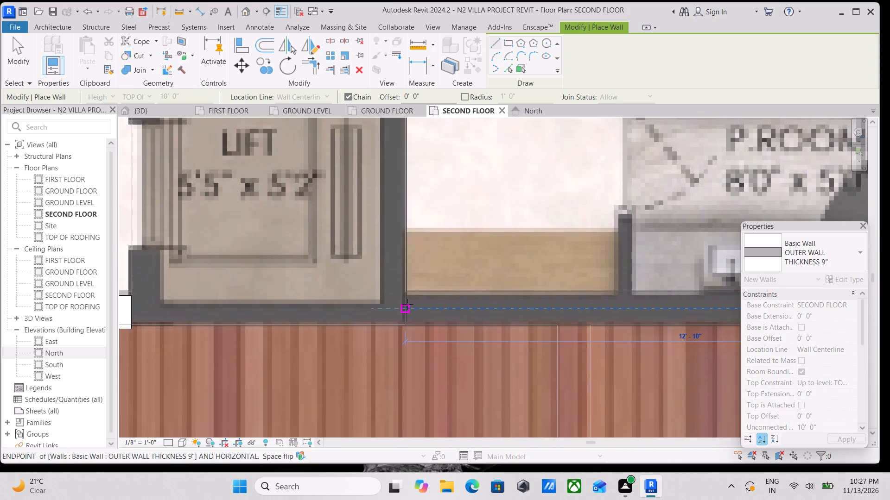
{"action": "left_click", "coordinate": [407, 304]}
{"action": "key", "text": "Escape"}
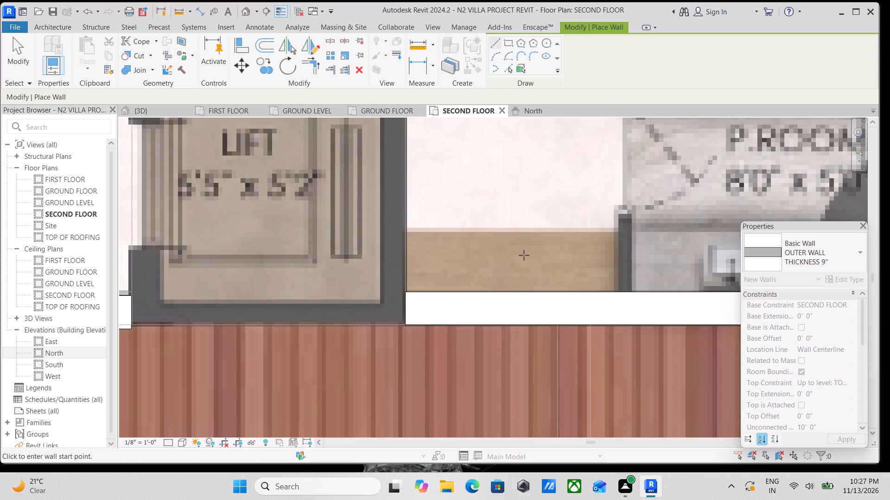
Draw an INNER WALL 4.5" wall along the P.Room's lift-facing side, from the terrace-side wall to the wall below the staircase.
{"action": "scroll", "coordinate": [524, 251], "scroll_direction": "down", "scroll_amount": 2}
{"action": "left_click", "coordinate": [828, 260]}
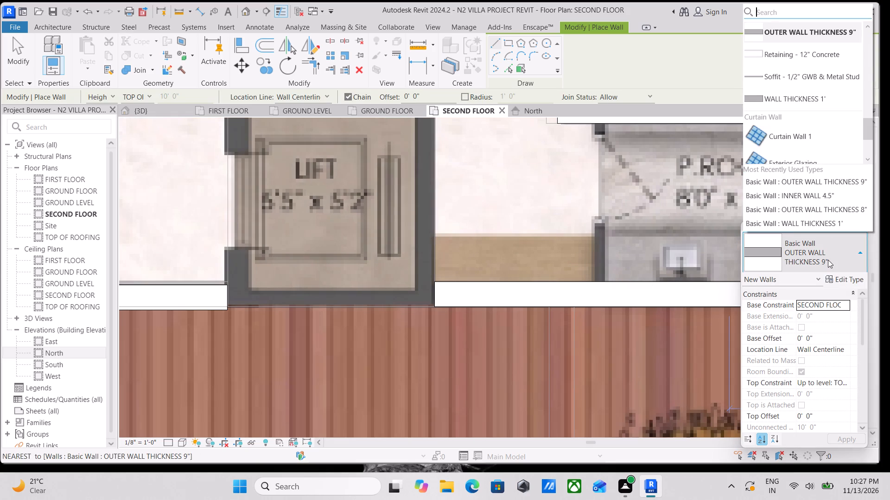
{"action": "scroll", "coordinate": [820, 7], "scroll_direction": "up", "scroll_amount": 2}
{"action": "scroll", "coordinate": [805, 79], "scroll_direction": "up", "scroll_amount": 2}
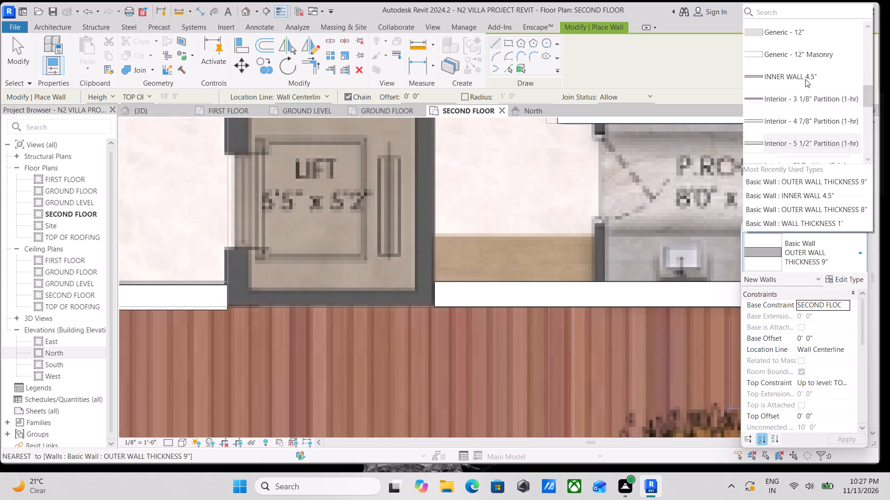
{"action": "scroll", "coordinate": [805, 79], "scroll_direction": "up", "scroll_amount": 5}
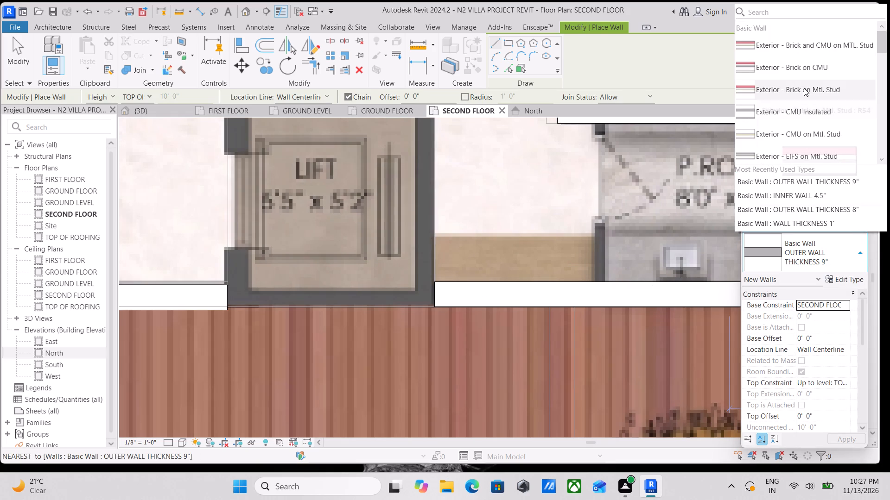
{"action": "scroll", "coordinate": [801, 78], "scroll_direction": "up", "scroll_amount": 1}
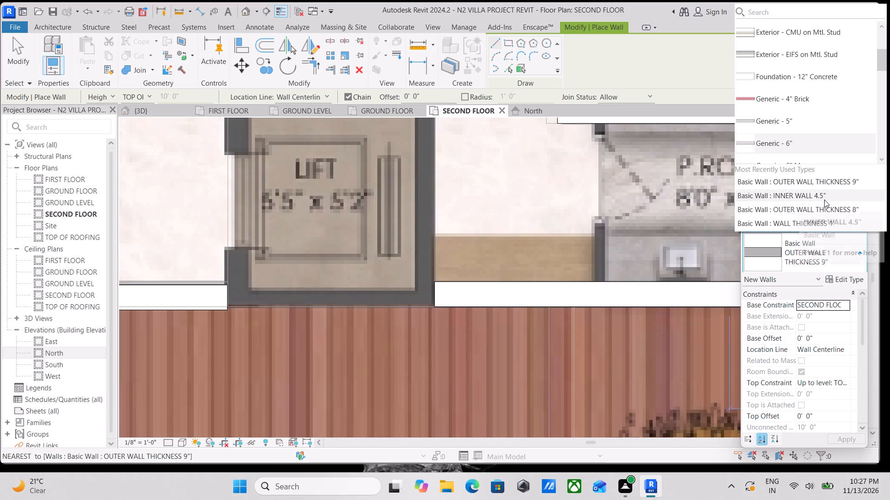
{"action": "left_click", "coordinate": [824, 200]}
{"action": "scroll", "coordinate": [604, 302], "scroll_direction": "up", "scroll_amount": 3}
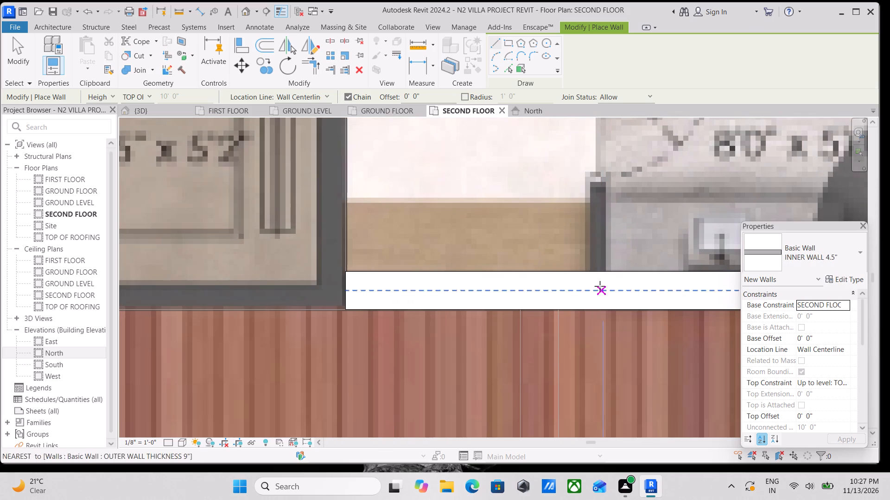
{"action": "left_click", "coordinate": [595, 273]}
{"action": "middle_click_drag", "start_coordinate": [598, 162], "coordinate": [589, 306]}
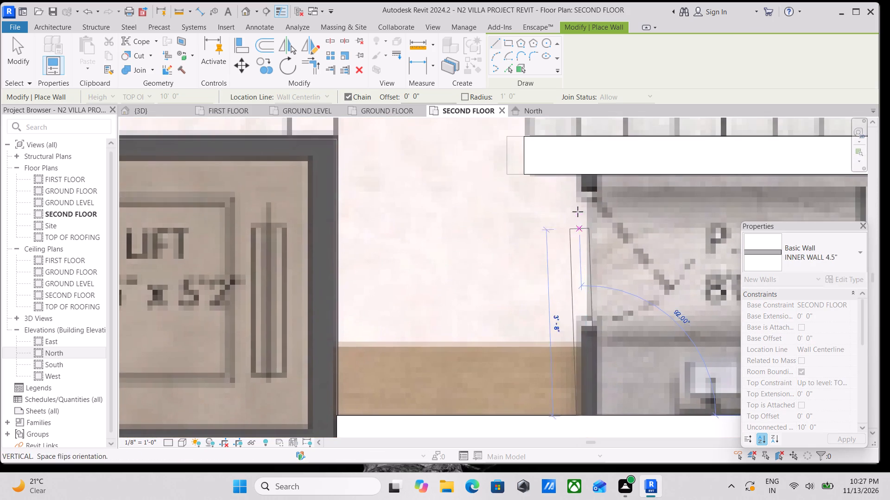
{"action": "scroll", "coordinate": [577, 206], "scroll_direction": "down", "scroll_amount": 2}
{"action": "middle_click_drag", "start_coordinate": [577, 206], "coordinate": [591, 250]}
{"action": "scroll", "coordinate": [591, 250], "scroll_direction": "up", "scroll_amount": 1}
{"action": "left_click", "coordinate": [598, 223]}
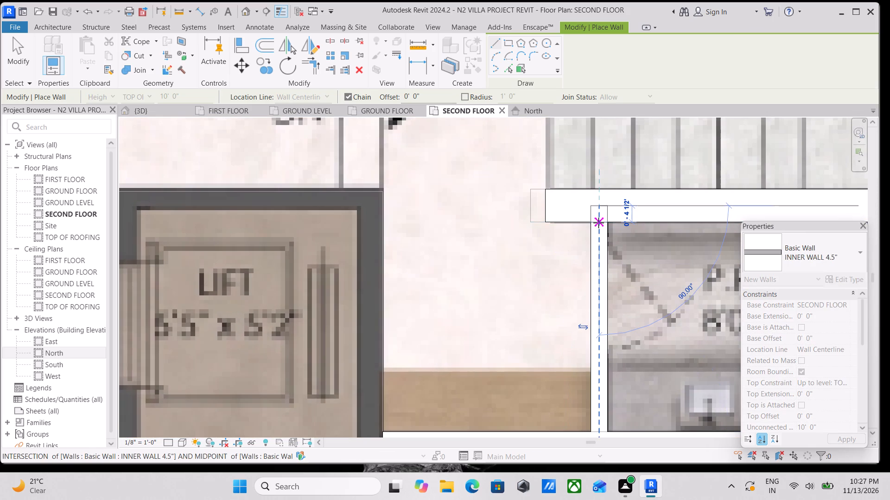
{"action": "key", "text": "Escape"}
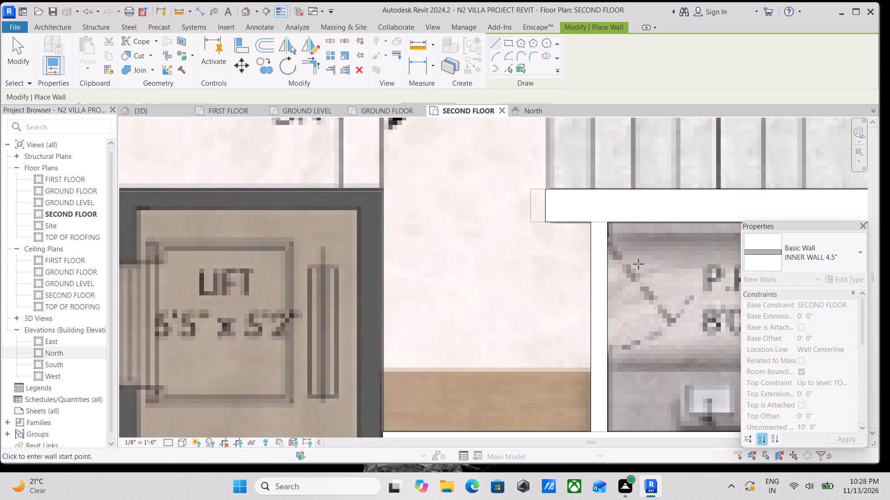
{"action": "key", "text": "Escape"}
{"action": "key", "text": "Escape"}
Nudge the new 4.5" wall slightly toward the P.Room to match the plan image.
{"action": "left_click", "coordinate": [607, 294]}
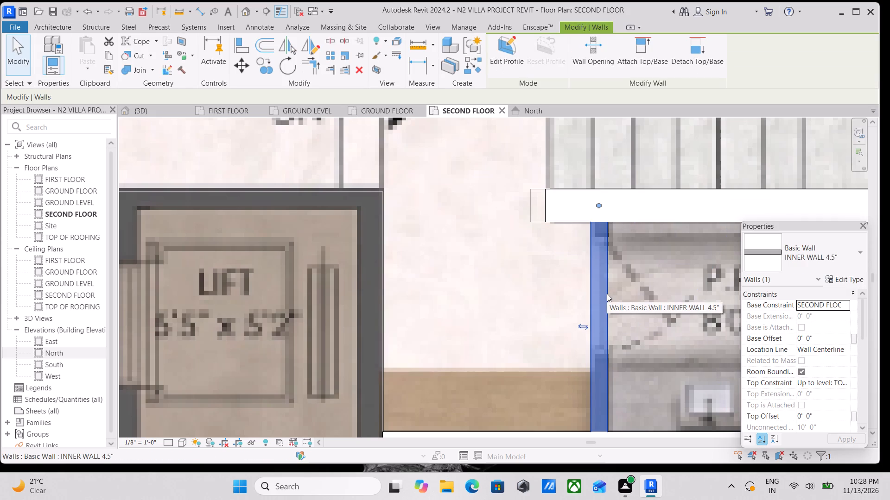
{"action": "key", "text": "Right"}
{"action": "key", "text": "Escape"}
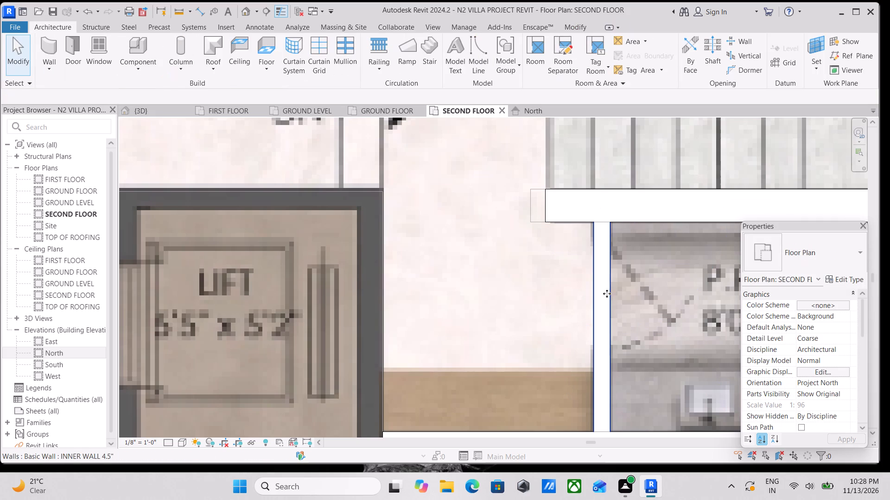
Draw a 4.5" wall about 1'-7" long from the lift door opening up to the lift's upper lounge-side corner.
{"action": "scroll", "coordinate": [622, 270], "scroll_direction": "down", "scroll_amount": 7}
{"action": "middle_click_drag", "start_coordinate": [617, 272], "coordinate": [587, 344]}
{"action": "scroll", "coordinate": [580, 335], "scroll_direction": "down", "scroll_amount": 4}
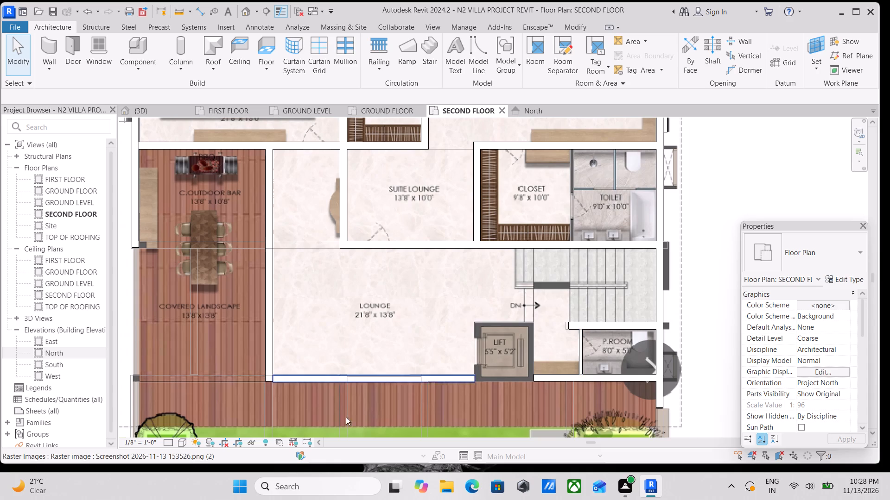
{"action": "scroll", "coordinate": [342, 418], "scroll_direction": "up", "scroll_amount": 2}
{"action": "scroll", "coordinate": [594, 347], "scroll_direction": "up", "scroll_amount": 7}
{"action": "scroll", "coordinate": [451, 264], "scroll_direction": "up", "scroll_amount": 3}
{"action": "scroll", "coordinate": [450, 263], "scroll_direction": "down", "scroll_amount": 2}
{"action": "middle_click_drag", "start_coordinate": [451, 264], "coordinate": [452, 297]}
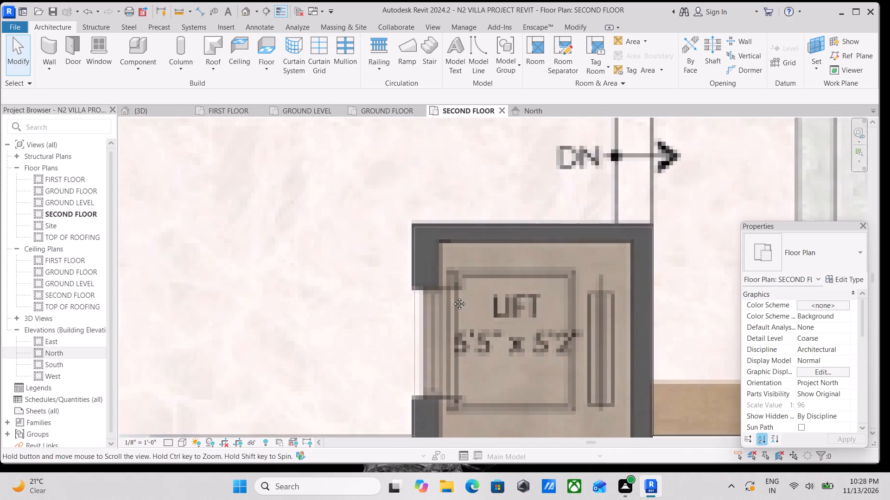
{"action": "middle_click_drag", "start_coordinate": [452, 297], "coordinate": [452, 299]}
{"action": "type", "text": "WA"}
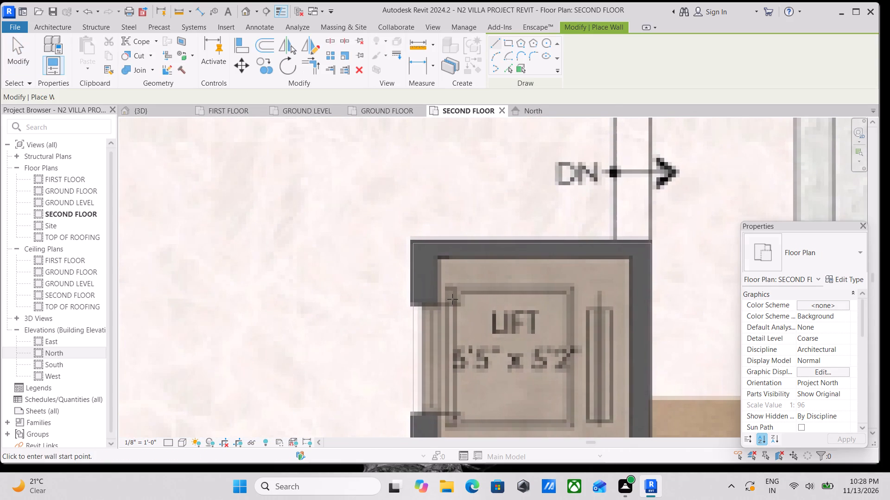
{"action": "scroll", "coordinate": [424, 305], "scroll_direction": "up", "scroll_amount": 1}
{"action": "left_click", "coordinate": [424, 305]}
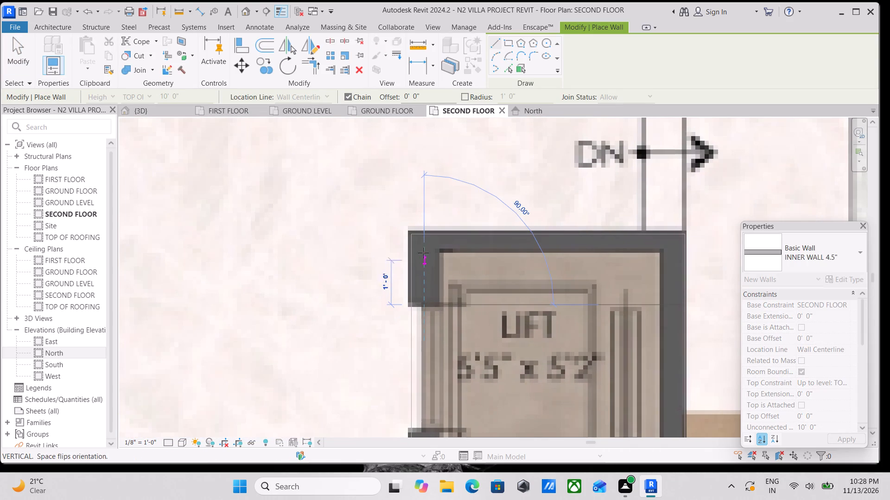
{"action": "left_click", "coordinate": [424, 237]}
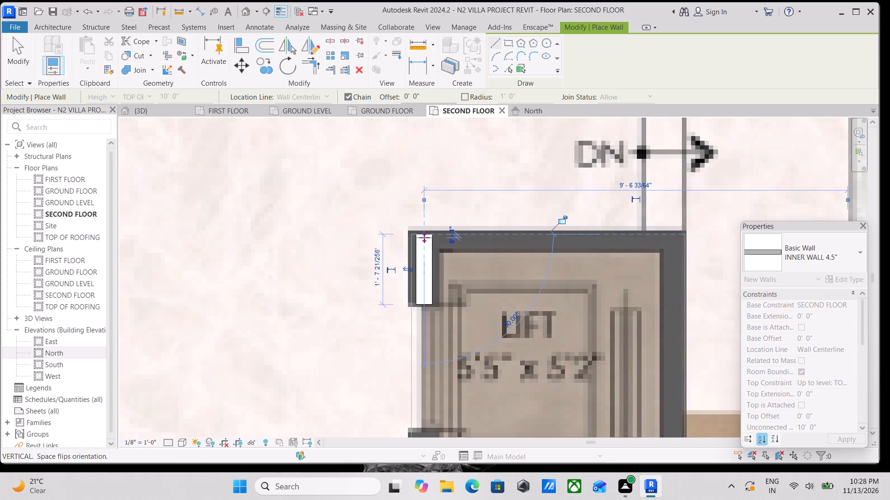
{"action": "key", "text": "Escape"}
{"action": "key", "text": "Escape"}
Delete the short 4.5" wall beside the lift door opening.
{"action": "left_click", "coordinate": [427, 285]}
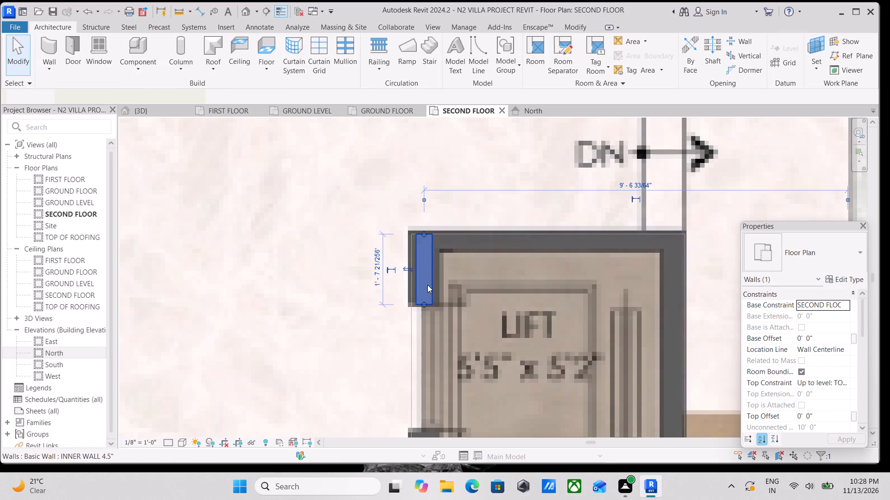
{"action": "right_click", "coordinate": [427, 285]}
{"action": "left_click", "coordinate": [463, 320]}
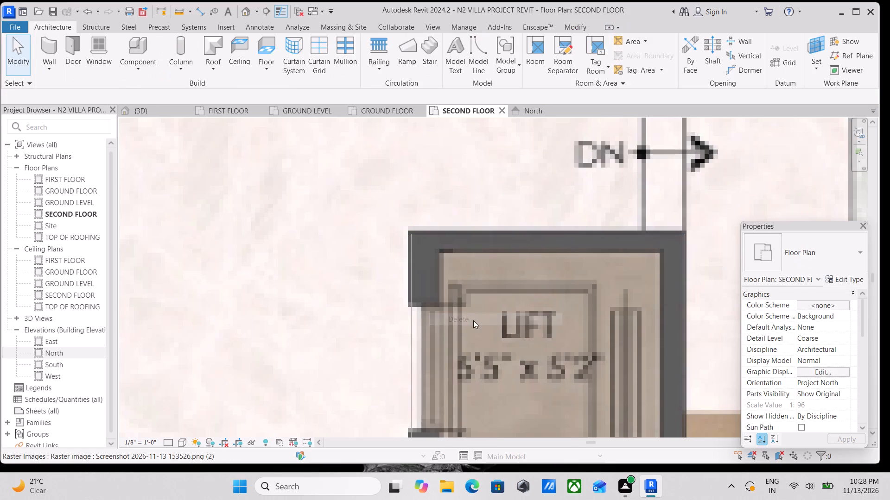
Draw an OUTER WALL THICKNESS 8" wall about 1'-3" long from the lift door opening up to the lift's upper wall.
{"action": "type", "text": "WA"}
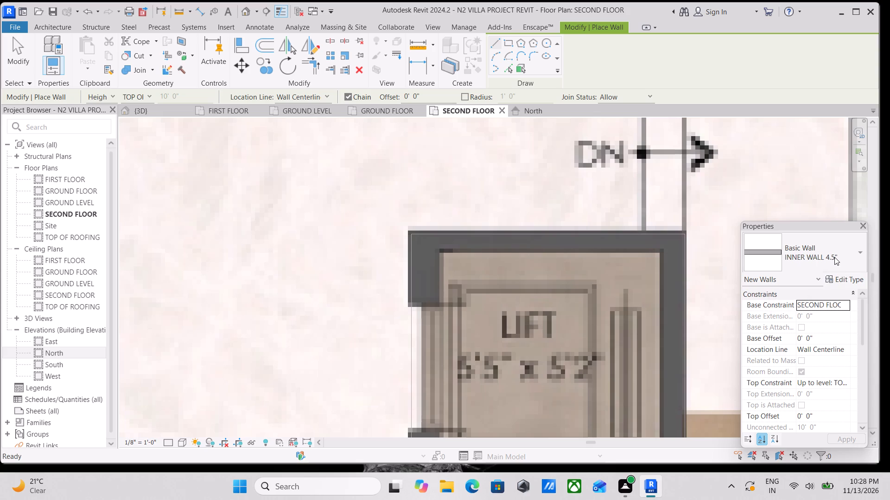
{"action": "left_click", "coordinate": [836, 257]}
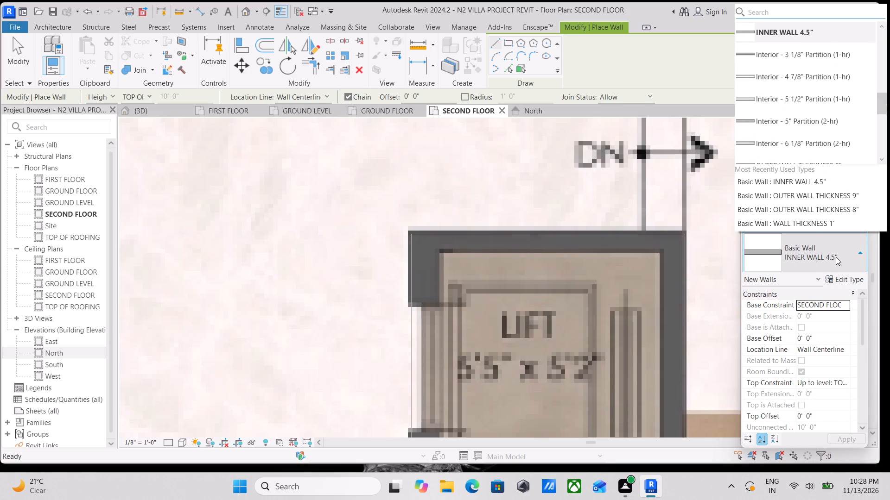
{"action": "left_click", "coordinate": [846, 210]}
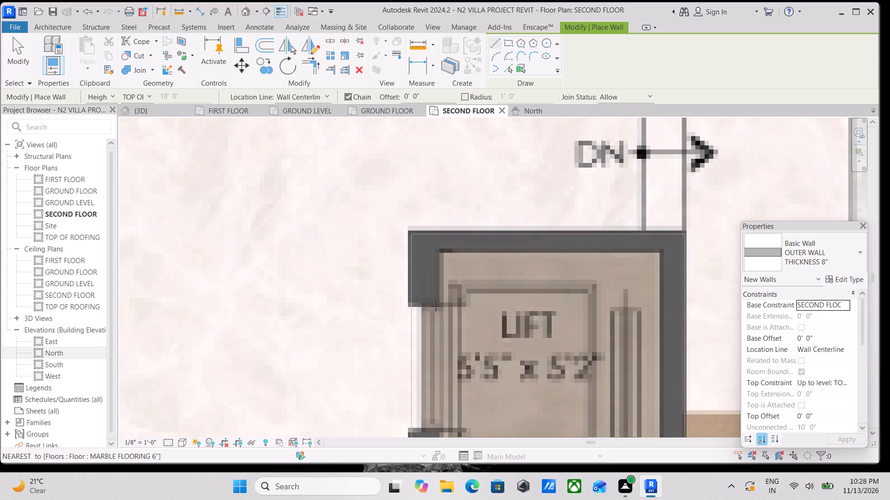
{"action": "scroll", "coordinate": [451, 303], "scroll_direction": "up", "scroll_amount": 3}
{"action": "left_click", "coordinate": [400, 308]}
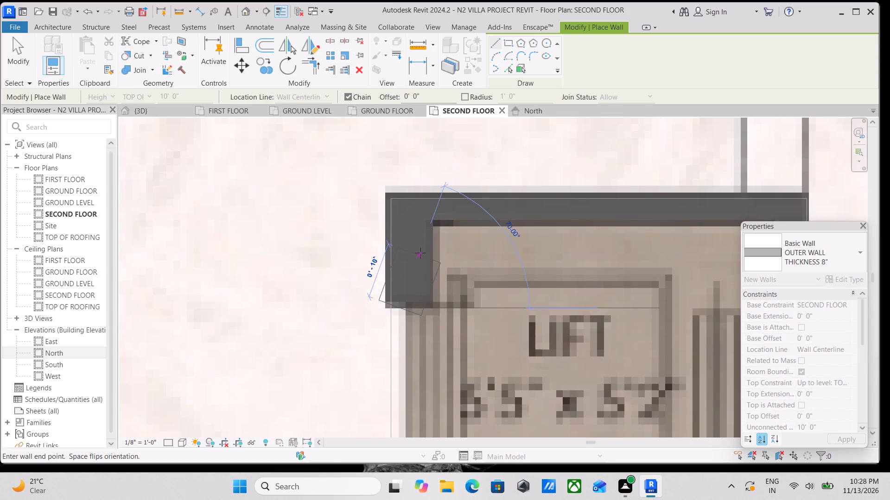
{"action": "key", "text": "Escape"}
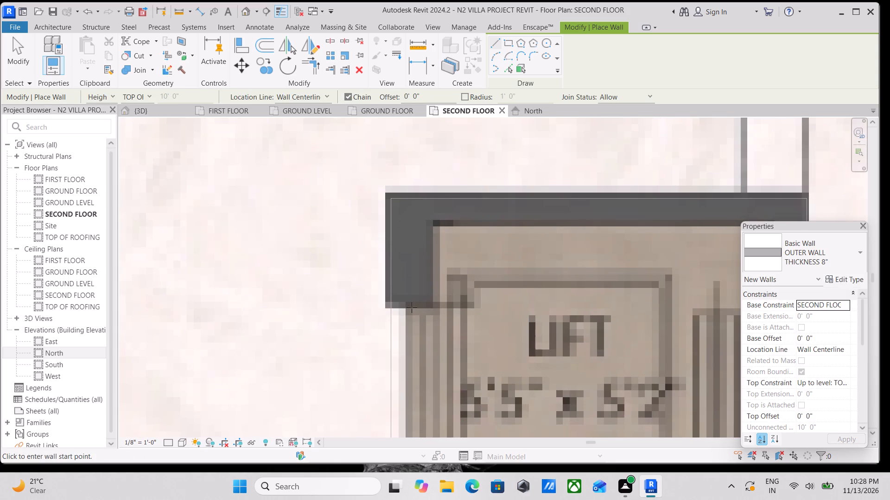
{"action": "left_click", "coordinate": [412, 307]}
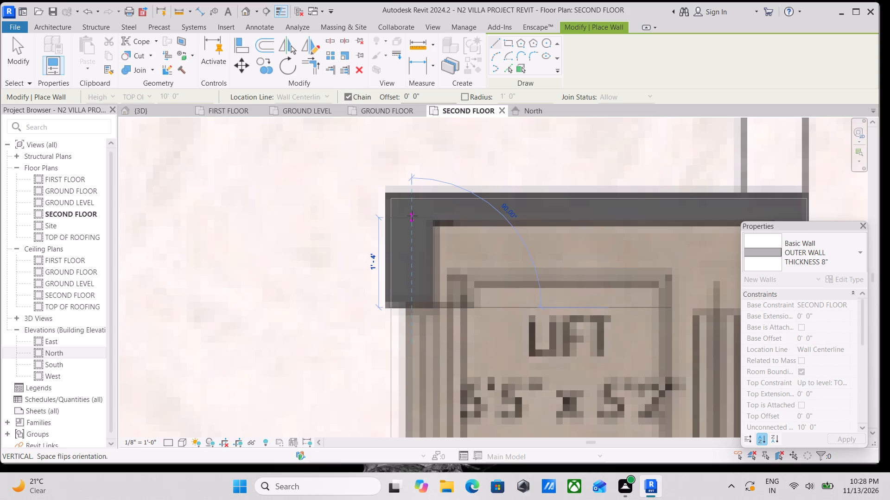
{"action": "left_click", "coordinate": [411, 222]}
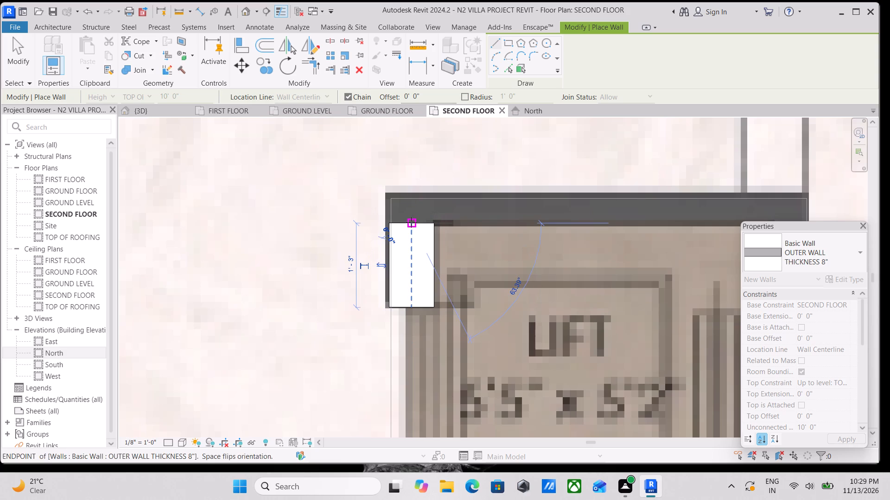
{"action": "key", "text": "Escape"}
{"action": "key", "text": "Escape"}
{"action": "key", "text": "Escape"}
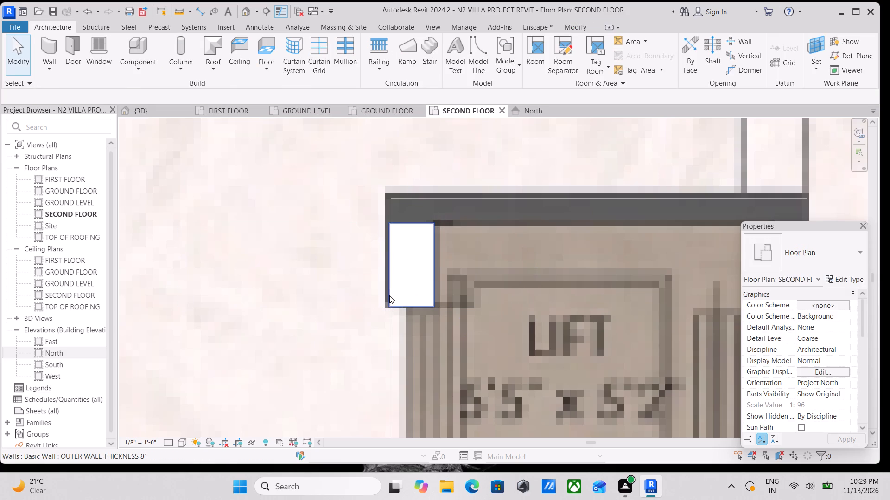
Nudge the short 8" wall toward the lounge to align it with the lift's outer edge in the plan image.
{"action": "left_click", "coordinate": [389, 295]}
{"action": "key", "text": "Left"}
{"action": "key", "text": "Left"}
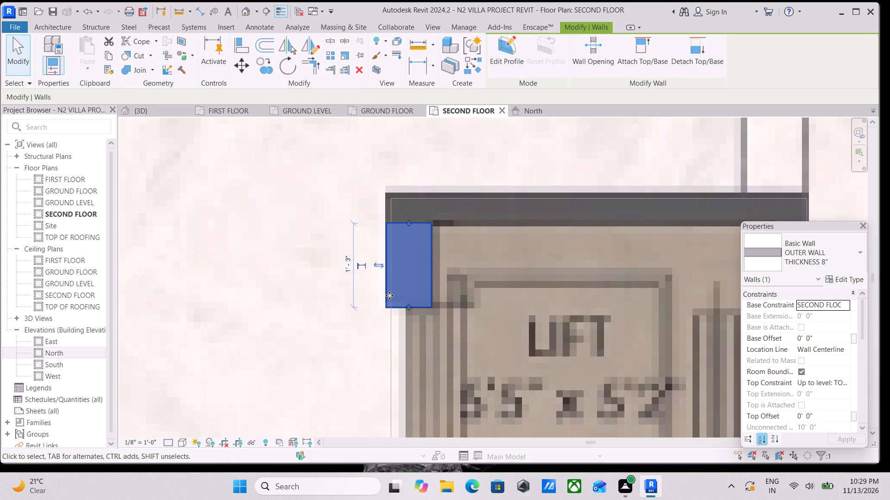
{"action": "key", "text": "Right"}
{"action": "key", "text": "Right"}
{"action": "key", "text": "Left"}
{"action": "key", "text": "Escape"}
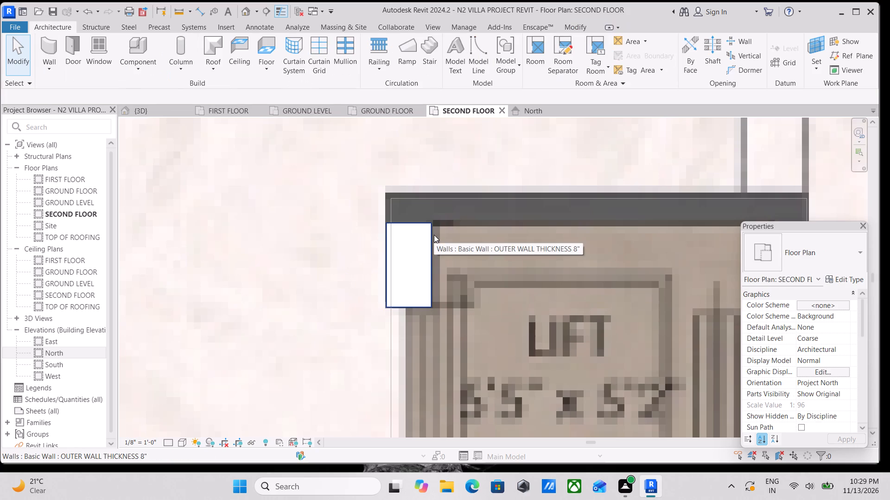
Stretch the short 8" wall's upper end to the lift's outer upper edge, making it about 1'-8" long.
{"action": "left_click", "coordinate": [434, 235]}
{"action": "scroll", "coordinate": [406, 222], "scroll_direction": "up", "scroll_amount": 2}
{"action": "left_click_drag", "start_coordinate": [406, 224], "coordinate": [408, 213]}
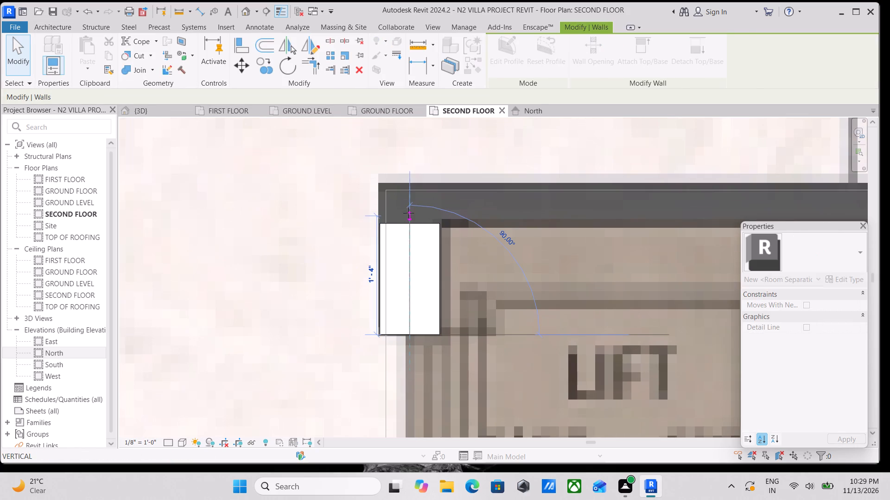
{"action": "left_click_drag", "start_coordinate": [408, 213], "coordinate": [410, 181]}
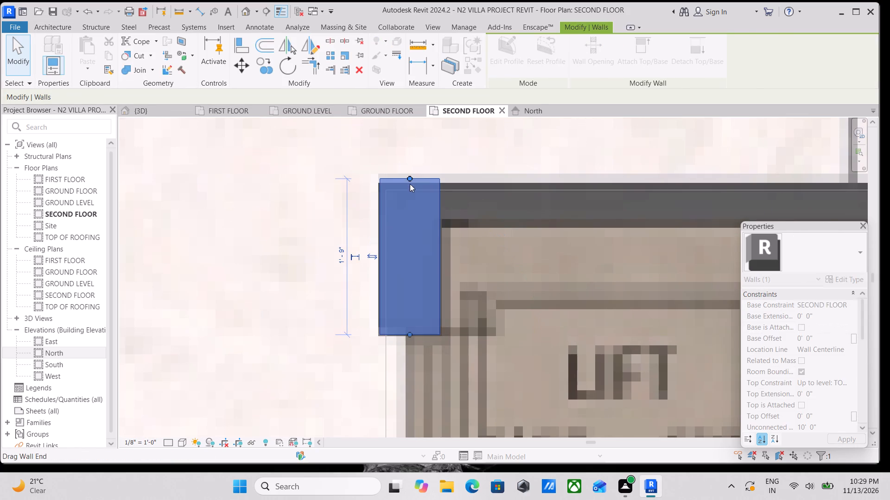
{"action": "scroll", "coordinate": [412, 201], "scroll_direction": "down", "scroll_amount": 1}
{"action": "middle_click", "coordinate": [412, 201]}
{"action": "scroll", "coordinate": [416, 161], "scroll_direction": "up", "scroll_amount": 3}
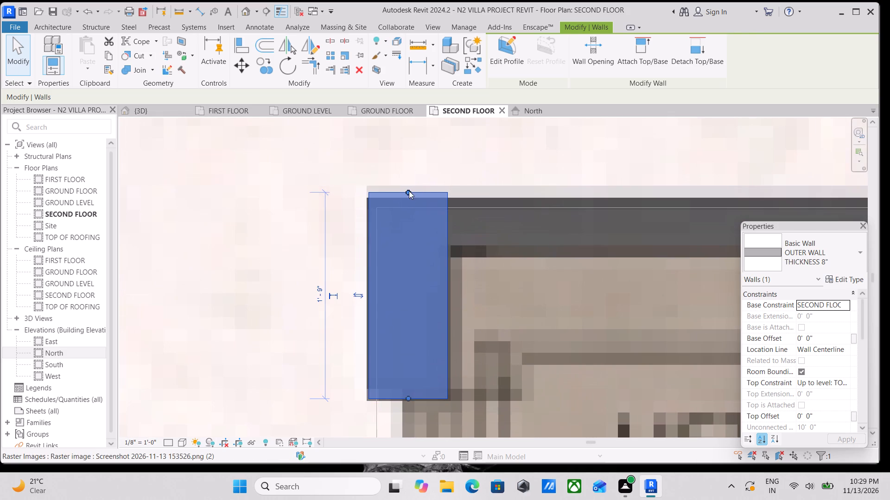
{"action": "left_click_drag", "start_coordinate": [407, 188], "coordinate": [411, 195]}
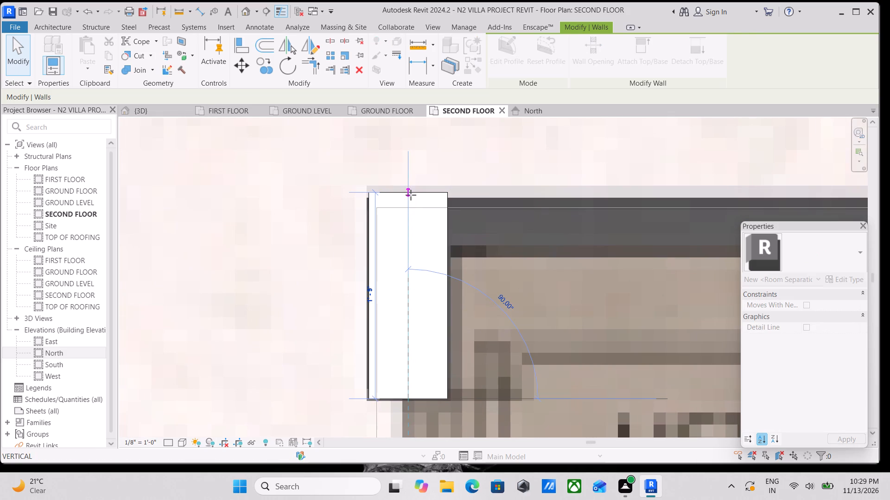
{"action": "left_click_drag", "start_coordinate": [411, 195], "coordinate": [411, 198]}
{"action": "scroll", "coordinate": [411, 198], "scroll_direction": "down", "scroll_amount": 3}
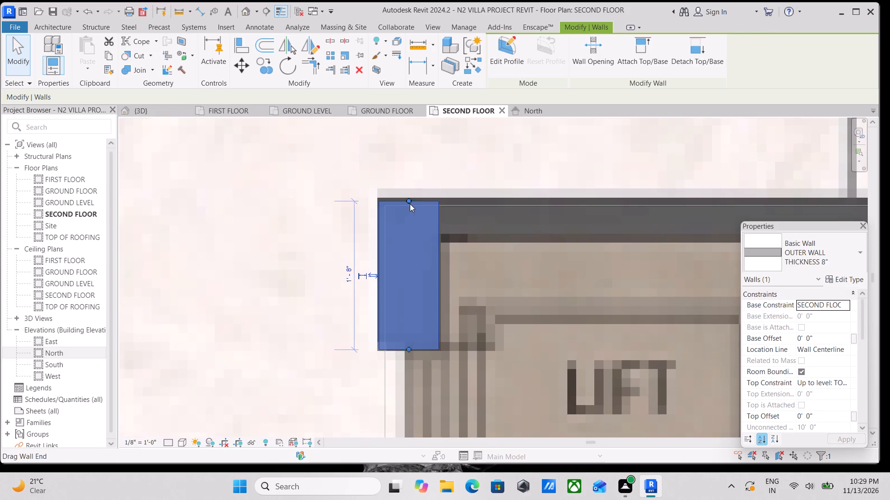
{"action": "scroll", "coordinate": [410, 204], "scroll_direction": "down", "scroll_amount": 1}
{"action": "middle_click_drag", "start_coordinate": [408, 214], "coordinate": [443, 318]}
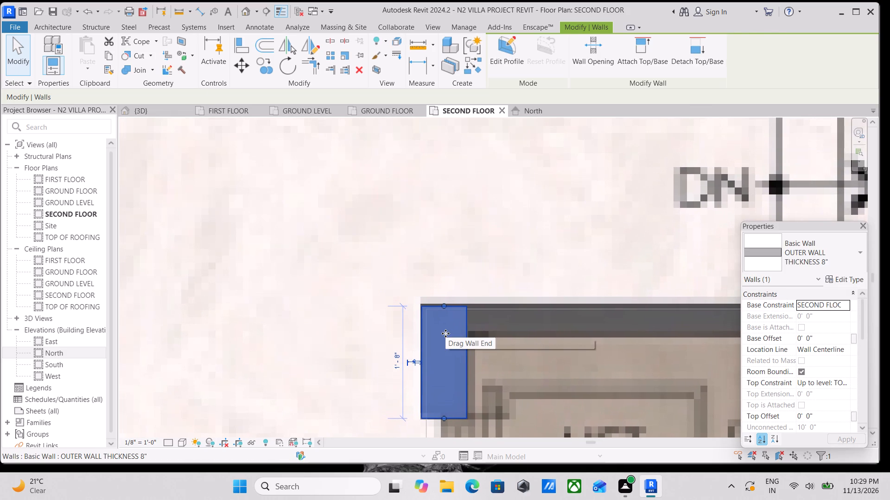
Stretch the short 8" wall's upper end slightly past the lift's outer upper edge, making it about 1'-8 3/4" long.
{"action": "scroll", "coordinate": [474, 333], "scroll_direction": "up", "scroll_amount": 3}
{"action": "scroll", "coordinate": [409, 280], "scroll_direction": "up", "scroll_amount": 3}
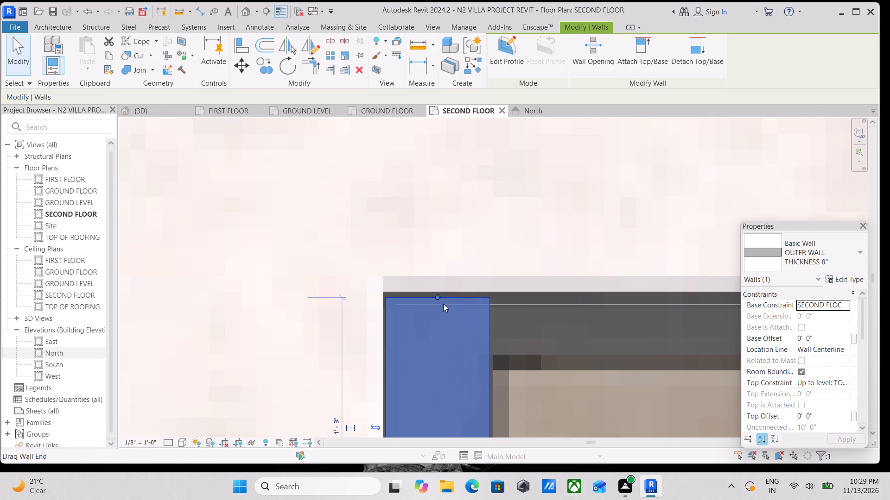
{"action": "left_click_drag", "start_coordinate": [439, 294], "coordinate": [435, 290]}
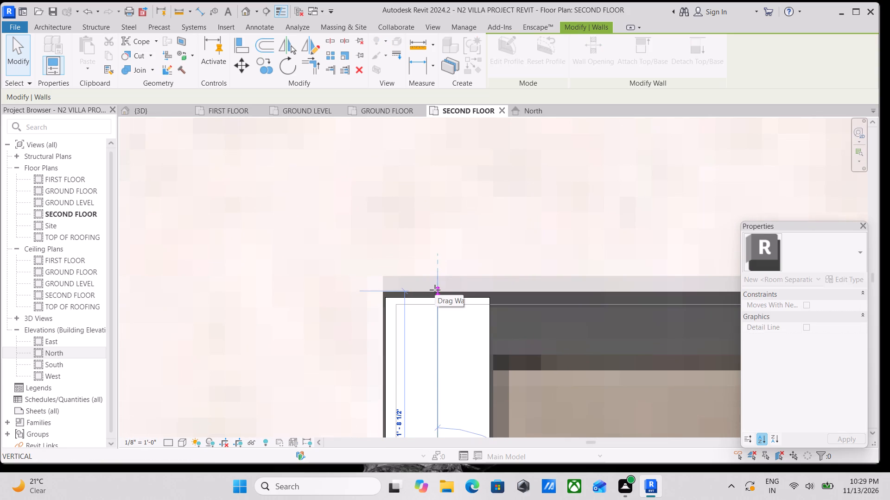
{"action": "left_click_drag", "start_coordinate": [435, 290], "coordinate": [433, 287]}
{"action": "scroll", "coordinate": [436, 293], "scroll_direction": "down", "scroll_amount": 3}
{"action": "middle_click_drag", "start_coordinate": [432, 293], "coordinate": [416, 275]}
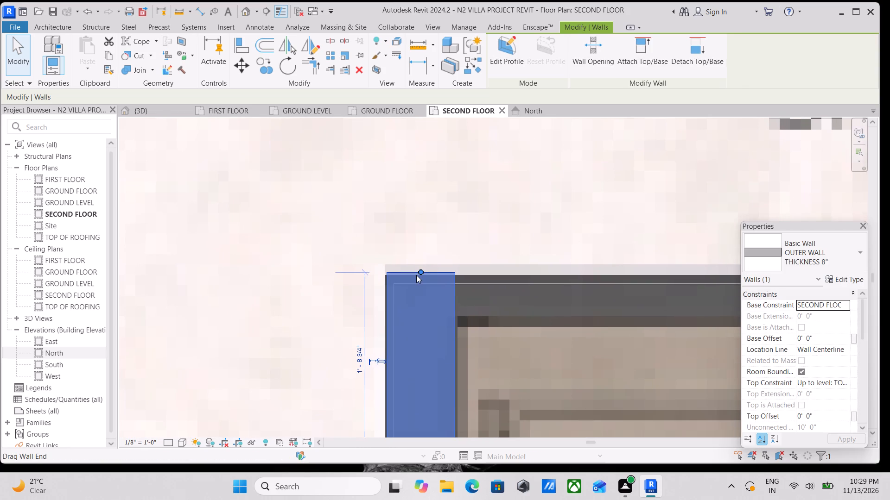
{"action": "scroll", "coordinate": [415, 275], "scroll_direction": "down", "scroll_amount": 3}
{"action": "middle_click_drag", "start_coordinate": [415, 275], "coordinate": [398, 270]}
{"action": "scroll", "coordinate": [398, 270], "scroll_direction": "up", "scroll_amount": 1}
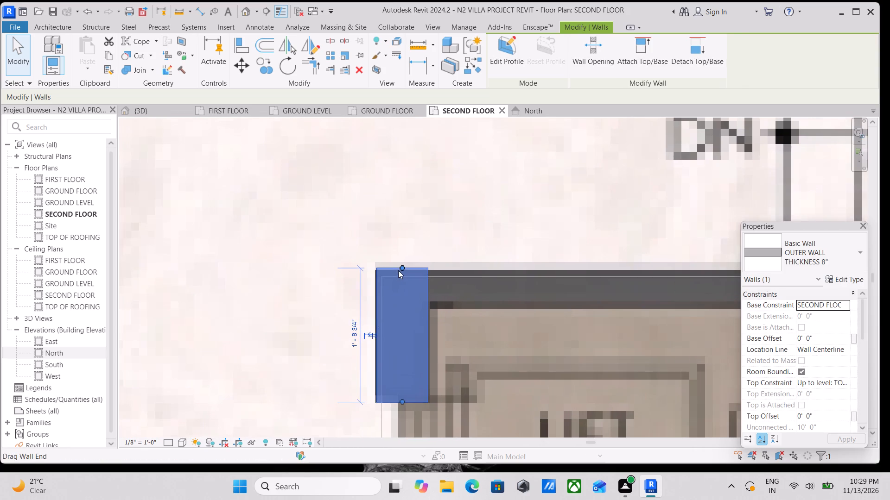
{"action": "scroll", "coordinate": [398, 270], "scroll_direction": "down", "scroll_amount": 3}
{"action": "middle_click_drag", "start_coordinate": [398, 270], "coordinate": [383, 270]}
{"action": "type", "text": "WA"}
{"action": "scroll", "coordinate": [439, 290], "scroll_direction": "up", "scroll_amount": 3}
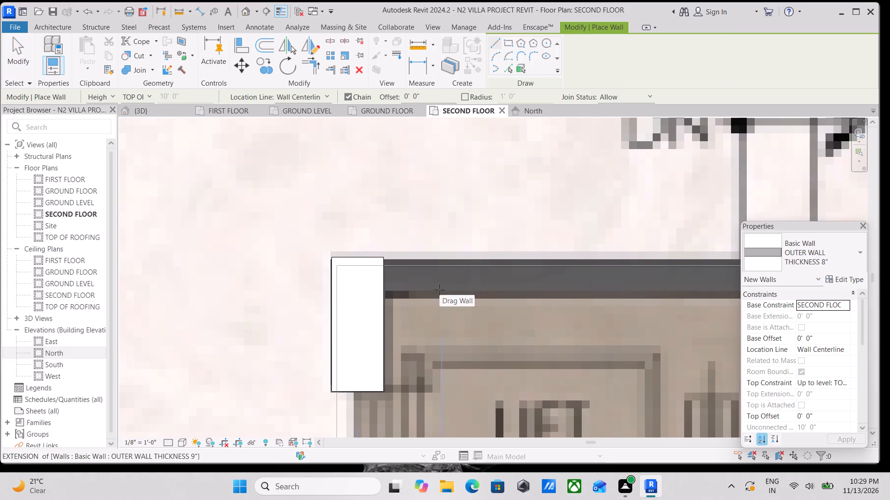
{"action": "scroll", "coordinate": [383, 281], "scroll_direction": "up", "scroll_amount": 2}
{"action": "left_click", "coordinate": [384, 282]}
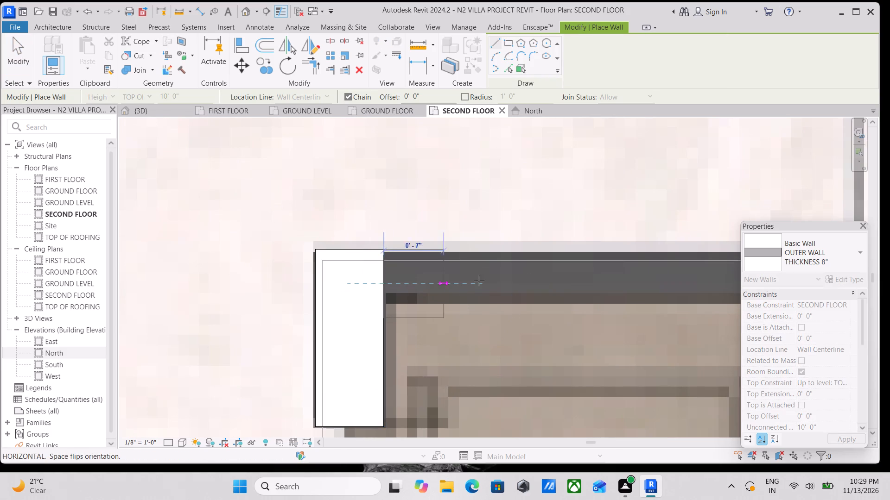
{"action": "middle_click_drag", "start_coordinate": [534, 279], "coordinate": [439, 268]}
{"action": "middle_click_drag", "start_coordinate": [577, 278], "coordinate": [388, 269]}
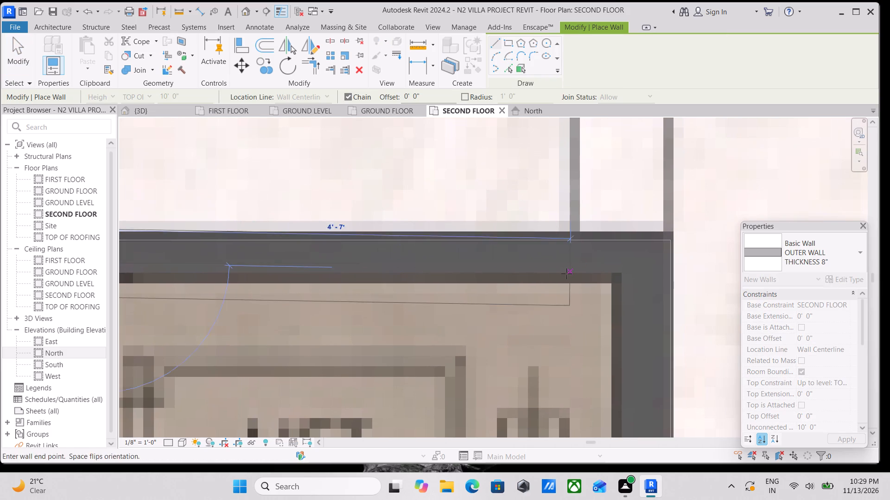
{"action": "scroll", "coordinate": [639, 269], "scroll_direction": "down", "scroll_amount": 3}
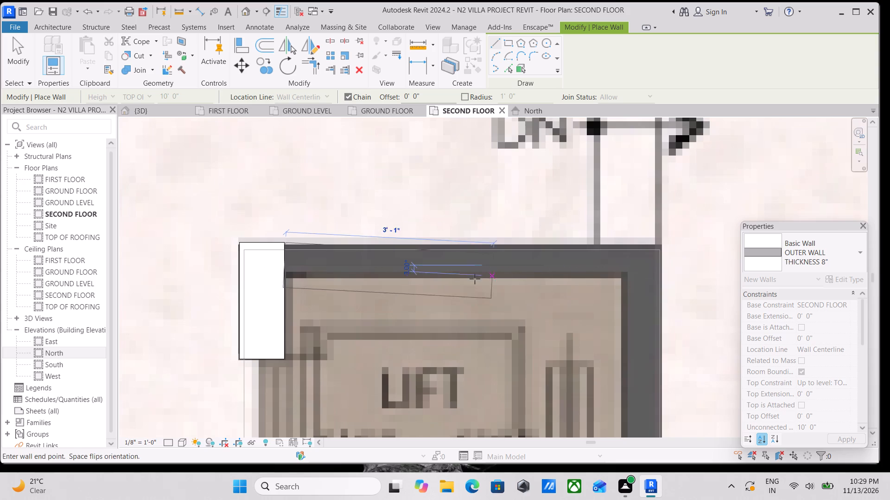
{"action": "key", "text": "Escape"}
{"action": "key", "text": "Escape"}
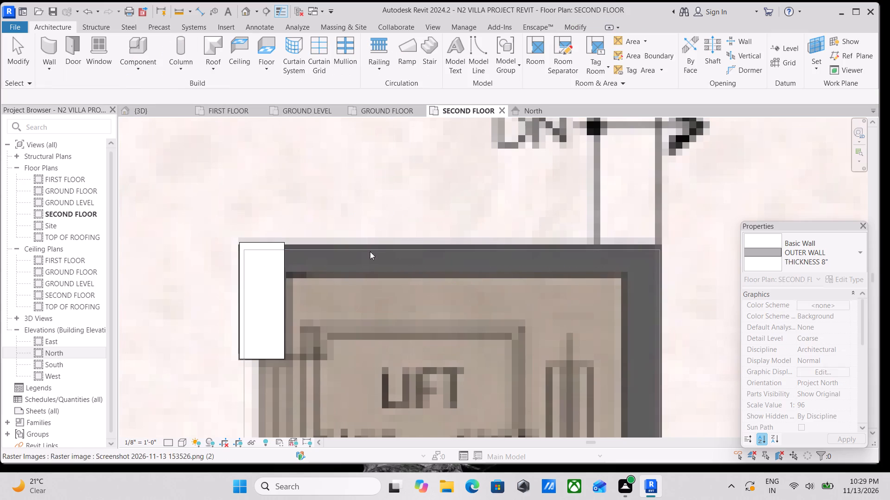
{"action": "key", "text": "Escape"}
Apply the OUTER WALL THICKNESS 8" type to the short wall at the lift's upper corner.
{"action": "left_click", "coordinate": [280, 349]}
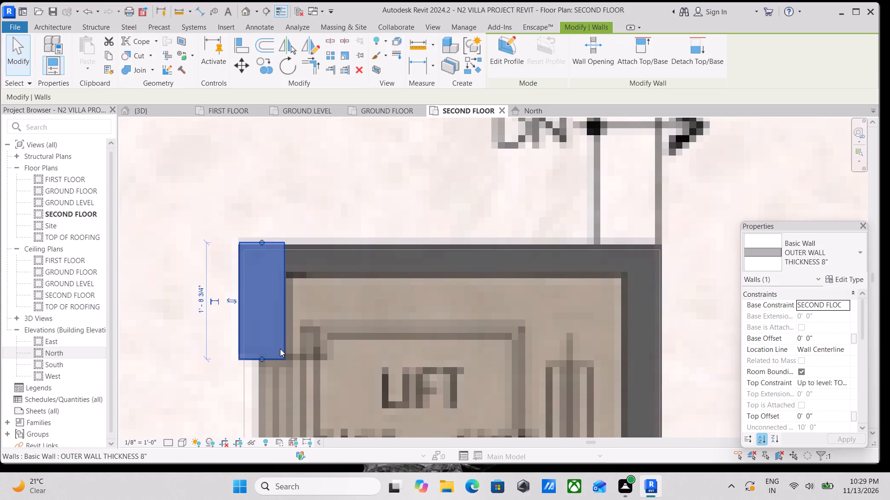
{"action": "left_click", "coordinate": [858, 257]}
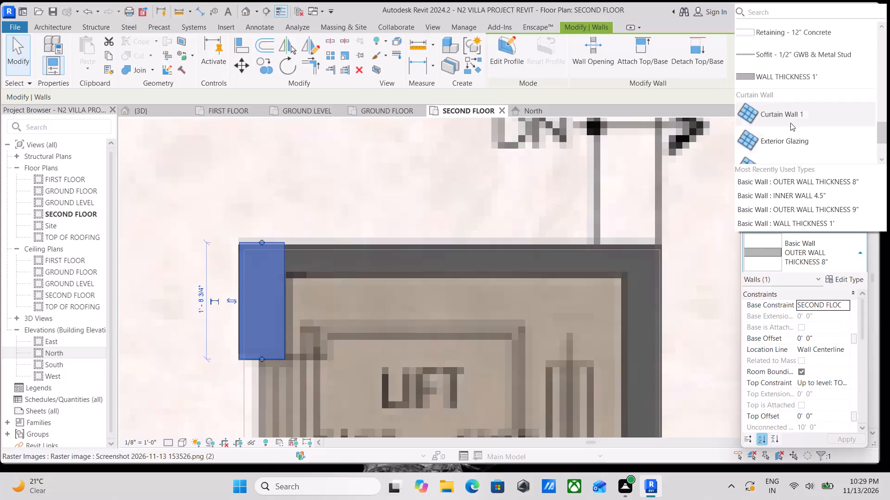
{"action": "left_click", "coordinate": [826, 185]}
Draw an OUTER WALL THICKNESS 8" wall about 5'-5" long from the short wall along the lift's upper edge.
{"action": "middle_click_drag", "start_coordinate": [444, 269], "coordinate": [581, 303]}
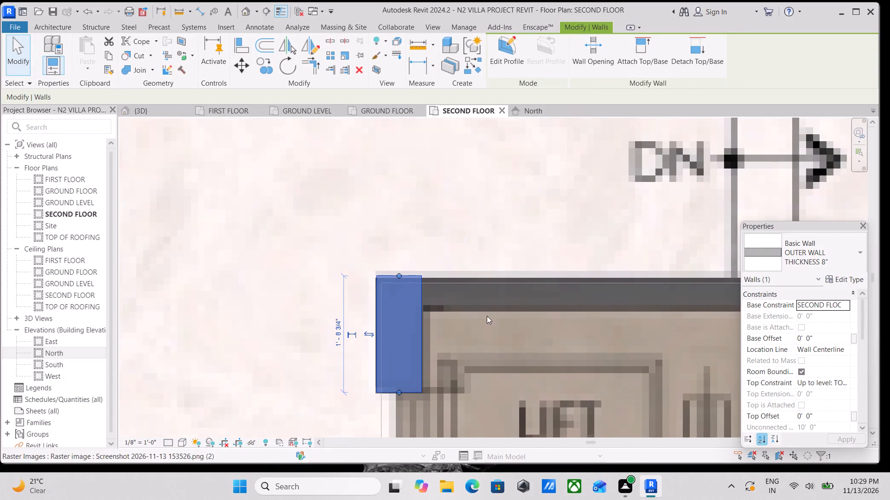
{"action": "scroll", "coordinate": [373, 312], "scroll_direction": "down", "scroll_amount": 3}
{"action": "middle_click_drag", "start_coordinate": [373, 312], "coordinate": [422, 292]}
{"action": "scroll", "coordinate": [424, 290], "scroll_direction": "down", "scroll_amount": 1}
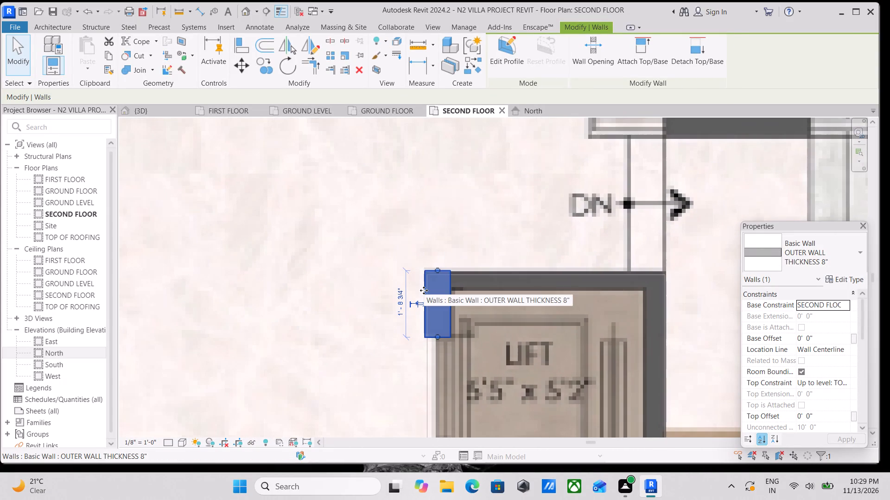
{"action": "key", "text": "w"}
{"action": "key", "text": "a"}
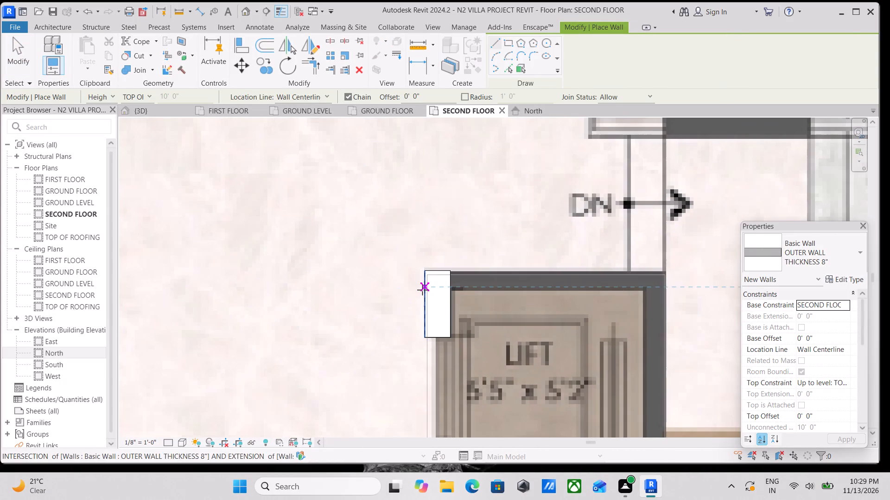
{"action": "scroll", "coordinate": [502, 291], "scroll_direction": "up", "scroll_amount": 2}
{"action": "scroll", "coordinate": [451, 281], "scroll_direction": "up", "scroll_amount": 5}
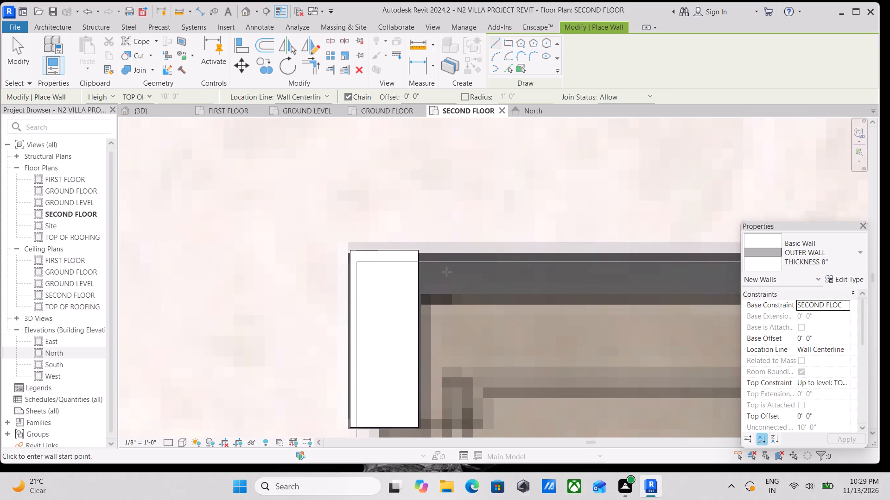
{"action": "scroll", "coordinate": [447, 272], "scroll_direction": "up", "scroll_amount": 1}
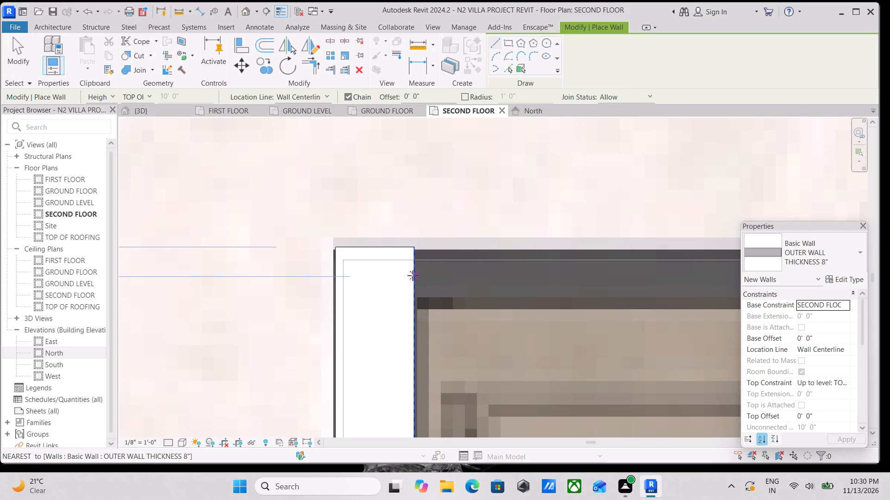
{"action": "left_click", "coordinate": [412, 275]}
{"action": "middle_click_drag", "start_coordinate": [564, 275], "coordinate": [390, 262]}
{"action": "scroll", "coordinate": [621, 250], "scroll_direction": "down", "scroll_amount": 1}
{"action": "middle_click_drag", "start_coordinate": [617, 250], "coordinate": [610, 250]}
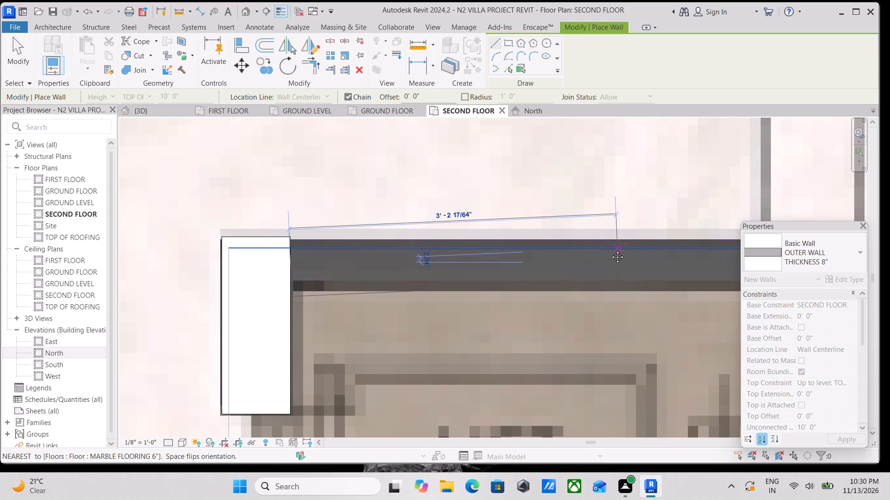
{"action": "middle_click_drag", "start_coordinate": [610, 250], "coordinate": [444, 247]}
{"action": "middle_click_drag", "start_coordinate": [567, 257], "coordinate": [515, 247]}
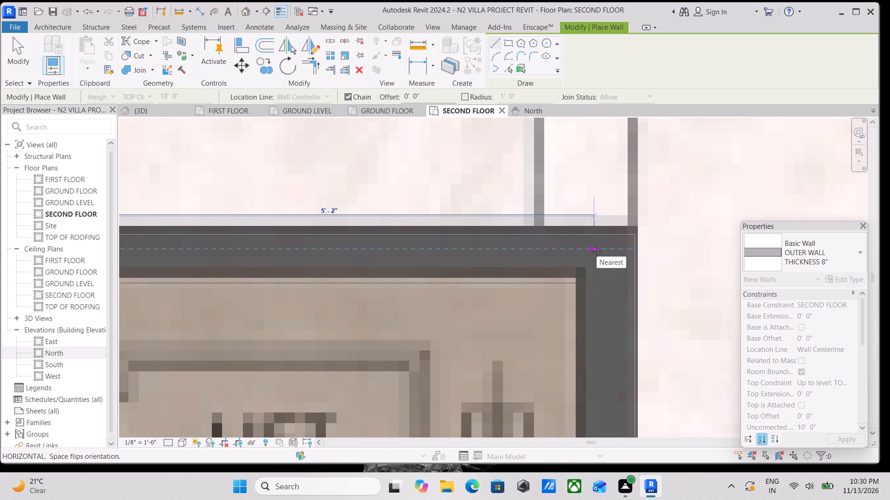
{"action": "left_click", "coordinate": [585, 252]}
{"action": "scroll", "coordinate": [585, 252], "scroll_direction": "down", "scroll_amount": 3}
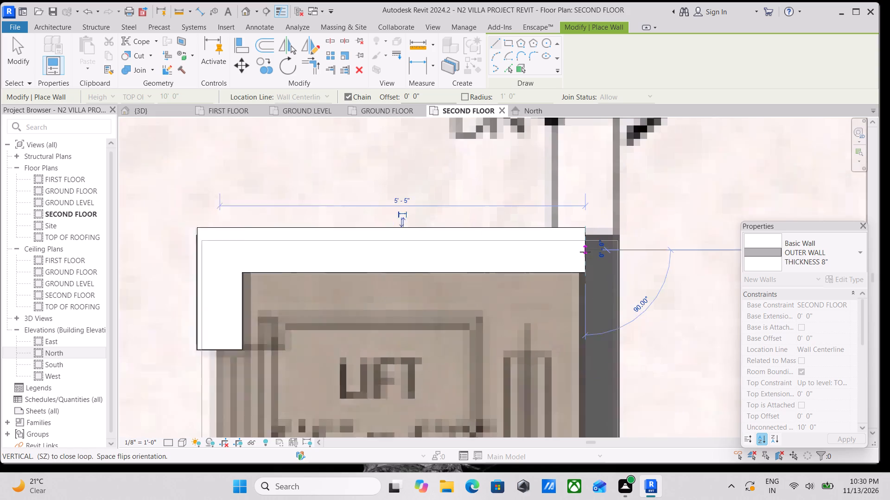
{"action": "scroll", "coordinate": [585, 252], "scroll_direction": "down", "scroll_amount": 5}
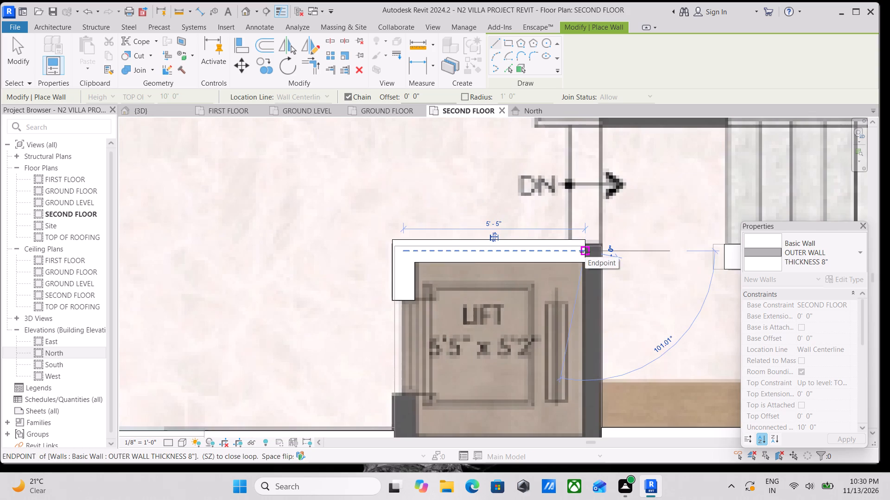
{"action": "key", "text": "Escape"}
Draw an 8" wall about 1'-8 1/2" long from the lower side of the lift door opening to the deck edge.
{"action": "scroll", "coordinate": [618, 243], "scroll_direction": "down", "scroll_amount": 3}
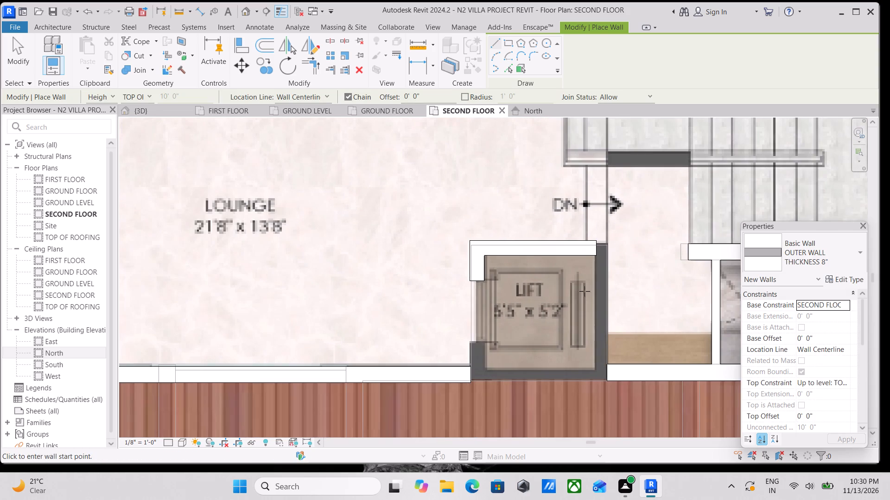
{"action": "middle_click_drag", "start_coordinate": [426, 307], "coordinate": [445, 269]}
{"action": "scroll", "coordinate": [509, 346], "scroll_direction": "up", "scroll_amount": 3}
{"action": "scroll", "coordinate": [484, 301], "scroll_direction": "up", "scroll_amount": 3}
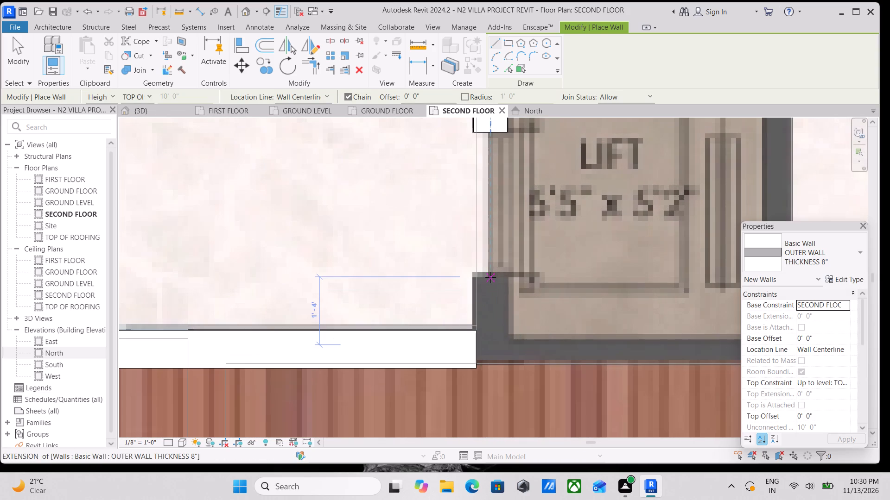
{"action": "left_click", "coordinate": [489, 275]}
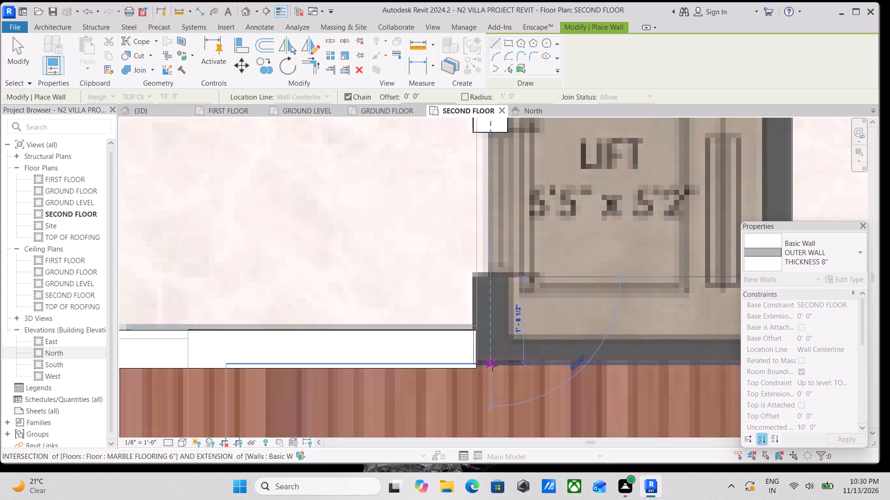
{"action": "left_click", "coordinate": [492, 366]}
Continue the 8" wall about 5'-10" along the lift's lower edge to its outer corner by the passage.
{"action": "scroll", "coordinate": [594, 332], "scroll_direction": "down", "scroll_amount": 1}
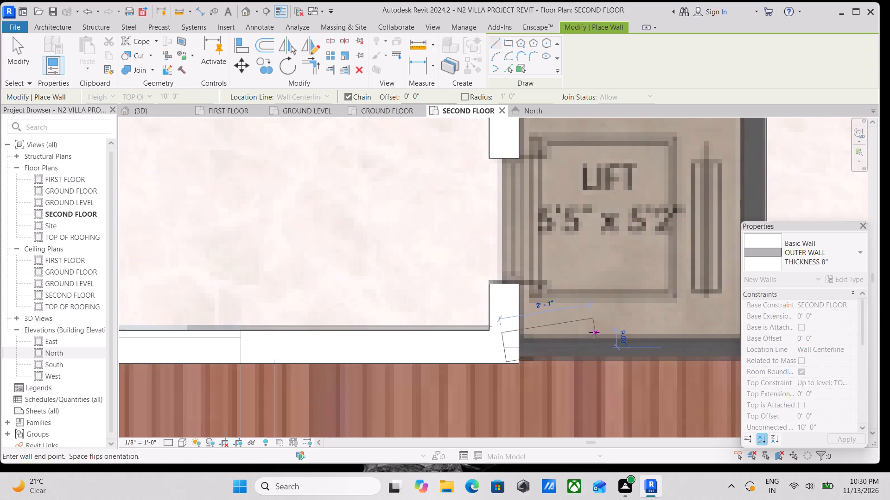
{"action": "middle_click_drag", "start_coordinate": [591, 332], "coordinate": [539, 319]}
{"action": "scroll", "coordinate": [647, 323], "scroll_direction": "down", "scroll_amount": 1}
{"action": "middle_click_drag", "start_coordinate": [647, 323], "coordinate": [566, 313]}
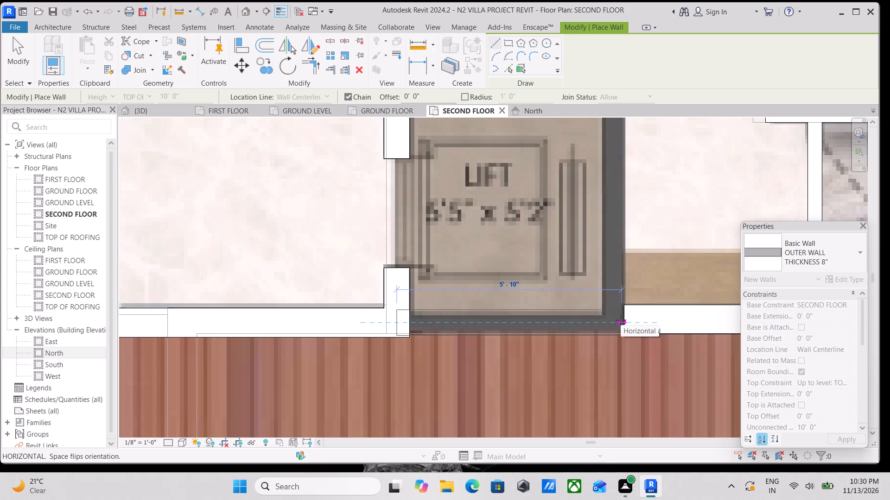
{"action": "left_click", "coordinate": [622, 319]}
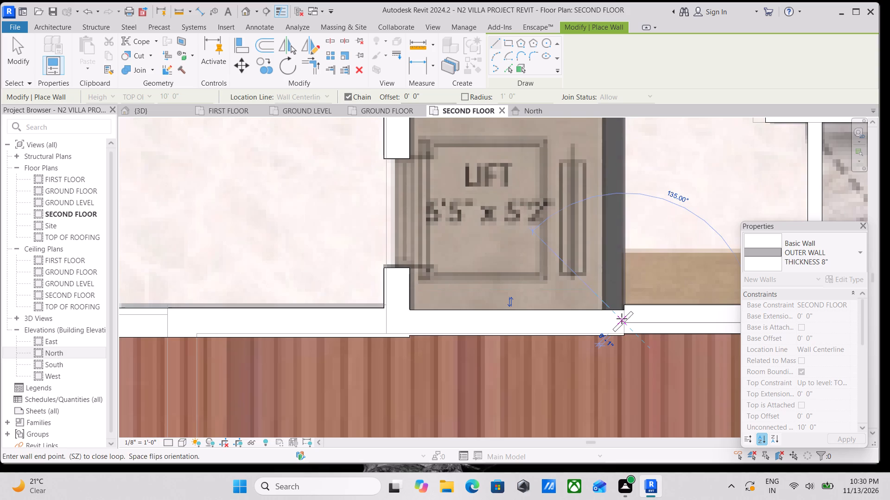
{"action": "key", "text": "Escape"}
Draw an 8" wall along the lift's passage side, from the lower wall up to the upper wall's outer edge.
{"action": "scroll", "coordinate": [616, 314], "scroll_direction": "up", "scroll_amount": 1}
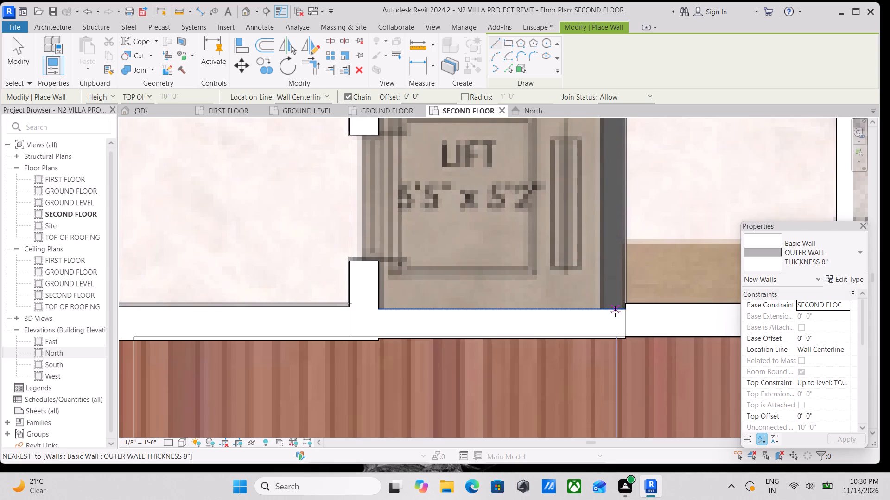
{"action": "left_click", "coordinate": [612, 312]}
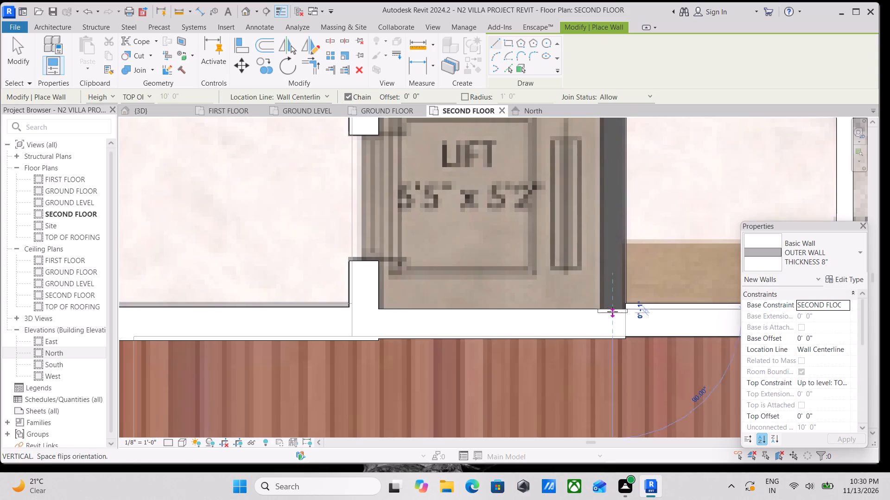
{"action": "middle_click_drag", "start_coordinate": [621, 203], "coordinate": [628, 302]}
{"action": "middle_click_drag", "start_coordinate": [629, 227], "coordinate": [624, 245]}
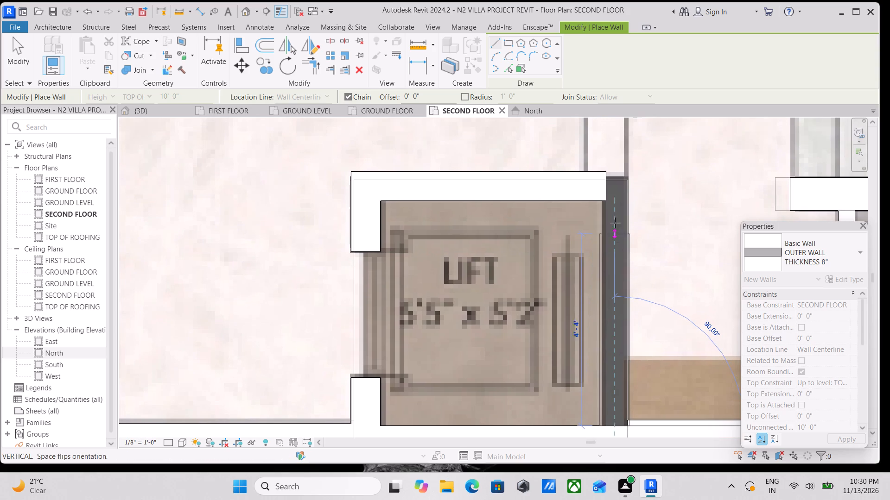
{"action": "left_click", "coordinate": [611, 174]}
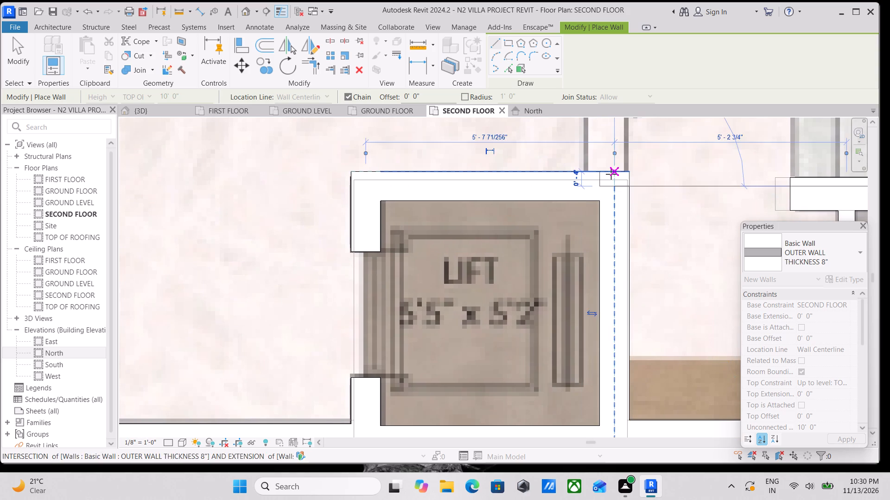
{"action": "key", "text": "Escape"}
Dismiss the project save reminder without saving.
{"action": "scroll", "coordinate": [614, 183], "scroll_direction": "down", "scroll_amount": 1}
{"action": "left_click", "coordinate": [535, 136]}
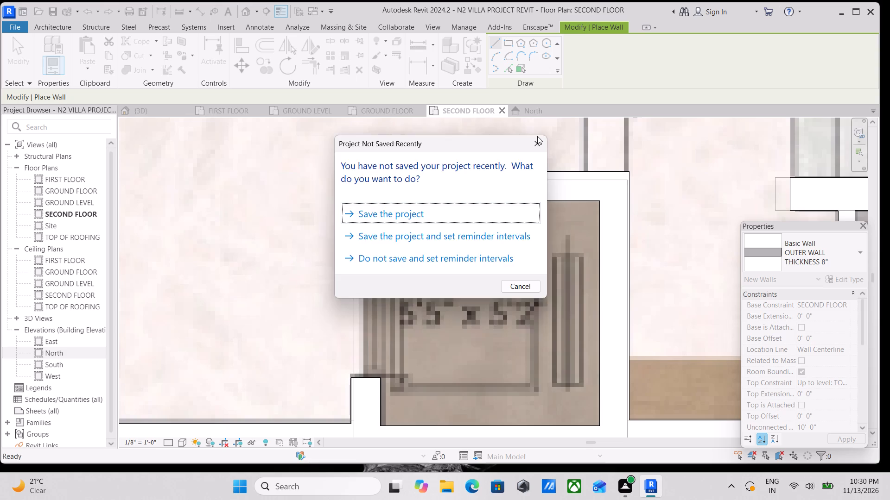
Review the traced second floor walls from the lift and lounge up to the suite and home theatre.
{"action": "scroll", "coordinate": [537, 136], "scroll_direction": "down", "scroll_amount": 8}
{"action": "middle_click_drag", "start_coordinate": [530, 232], "coordinate": [528, 323]}
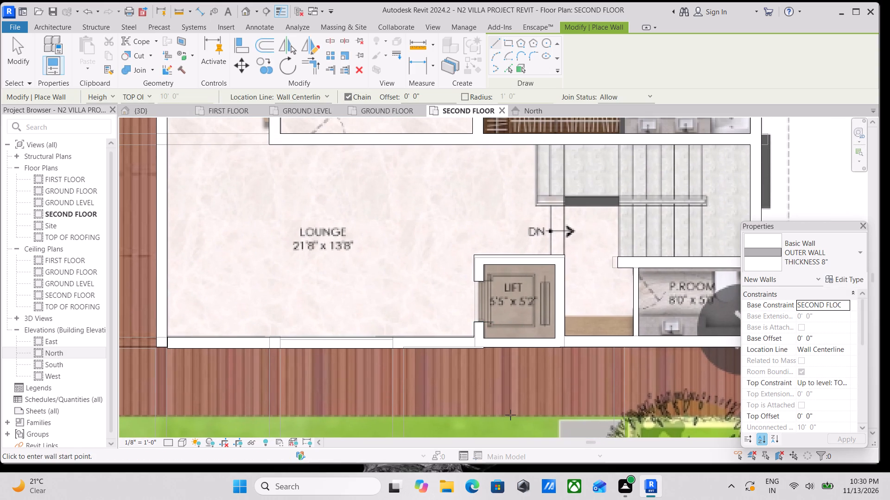
{"action": "scroll", "coordinate": [375, 448], "scroll_direction": "down", "scroll_amount": 2}
{"action": "scroll", "coordinate": [415, 320], "scroll_direction": "down", "scroll_amount": 2}
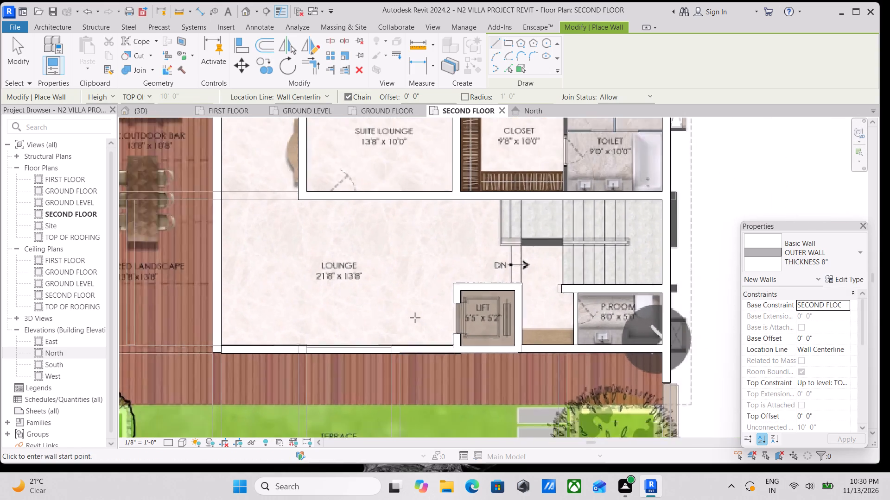
{"action": "scroll", "coordinate": [415, 318], "scroll_direction": "down", "scroll_amount": 1}
{"action": "middle_click_drag", "start_coordinate": [416, 318], "coordinate": [491, 414]}
{"action": "middle_click_drag", "start_coordinate": [369, 362], "coordinate": [412, 435]}
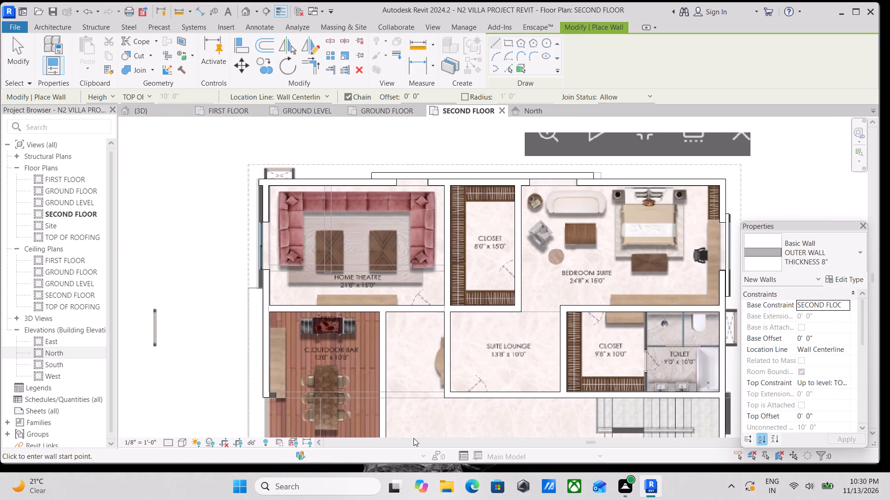
{"action": "key", "text": "Escape"}
{"action": "scroll", "coordinate": [326, 225], "scroll_direction": "up", "scroll_amount": 4}
{"action": "middle_click_drag", "start_coordinate": [441, 276], "coordinate": [514, 300]}
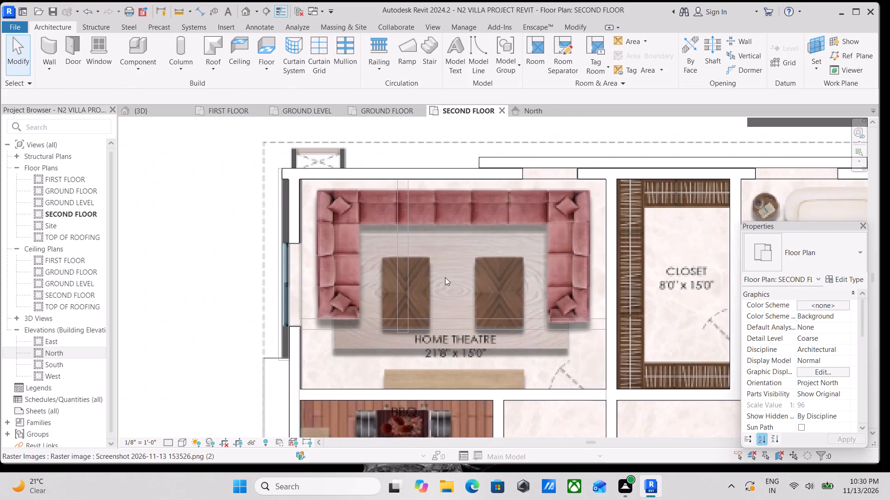
Draw an INNER WALL 4.5" wall outside the home theatre's side window, from the traced dark strip's lower end up to the upper wall's inner face.
{"action": "middle_click_drag", "start_coordinate": [439, 276], "coordinate": [524, 336]}
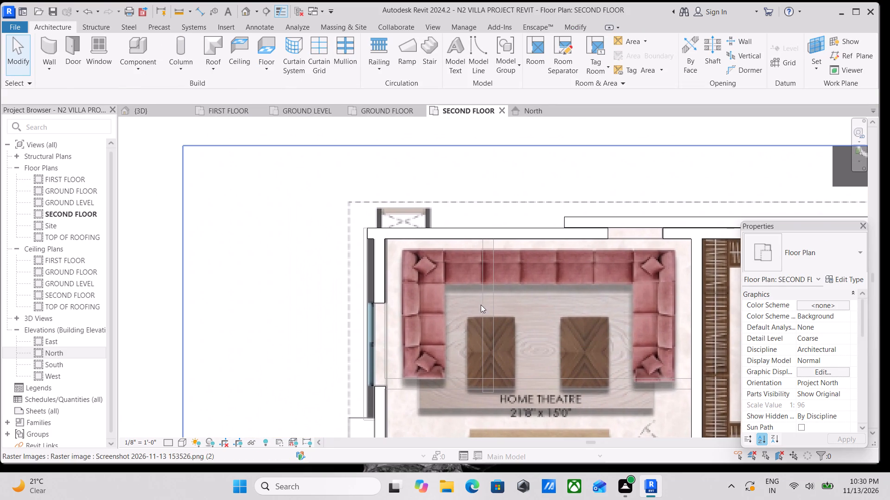
{"action": "scroll", "coordinate": [486, 306], "scroll_direction": "up", "scroll_amount": 2}
{"action": "scroll", "coordinate": [544, 287], "scroll_direction": "down", "scroll_amount": 3}
{"action": "middle_click_drag", "start_coordinate": [547, 287], "coordinate": [484, 234]}
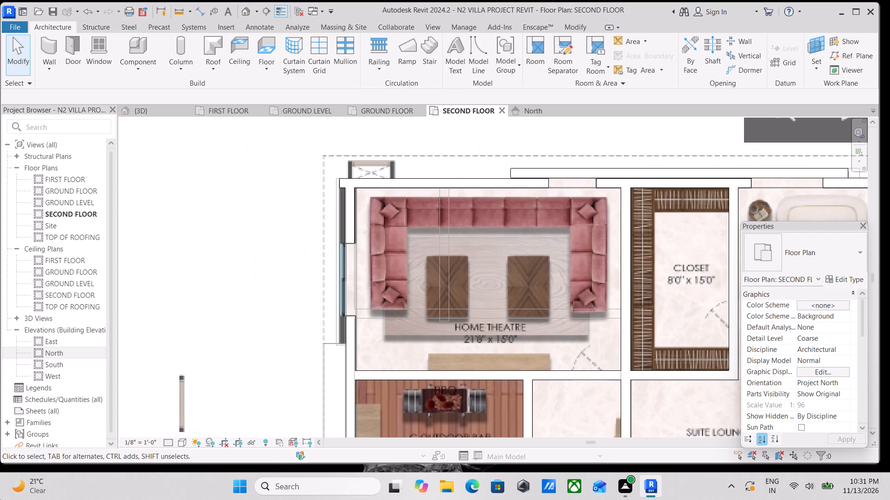
{"action": "scroll", "coordinate": [285, 305], "scroll_direction": "up", "scroll_amount": 1}
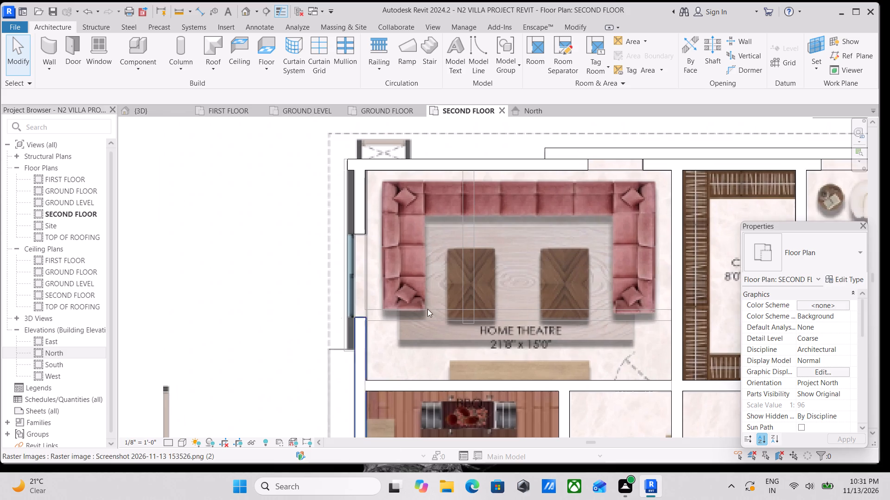
{"action": "scroll", "coordinate": [528, 287], "scroll_direction": "up", "scroll_amount": 3}
{"action": "middle_click_drag", "start_coordinate": [510, 192], "coordinate": [513, 237]}
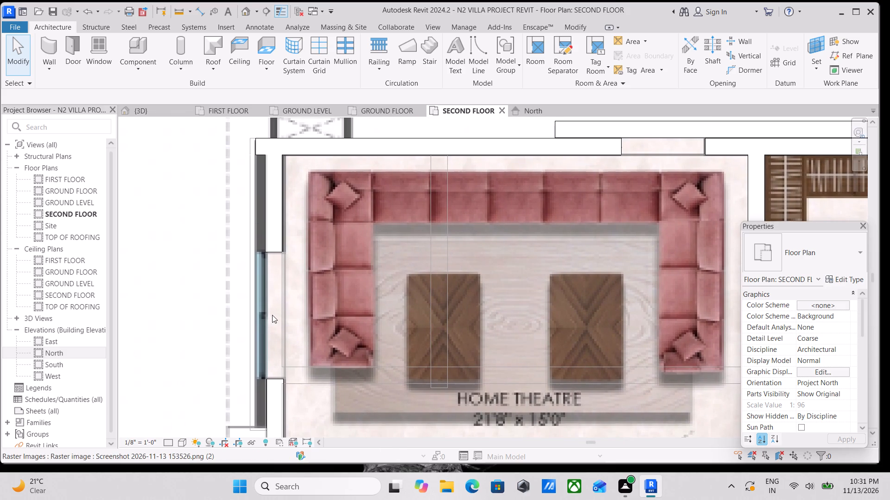
{"action": "scroll", "coordinate": [272, 315], "scroll_direction": "down", "scroll_amount": 2}
{"action": "middle_click_drag", "start_coordinate": [272, 315], "coordinate": [372, 287]}
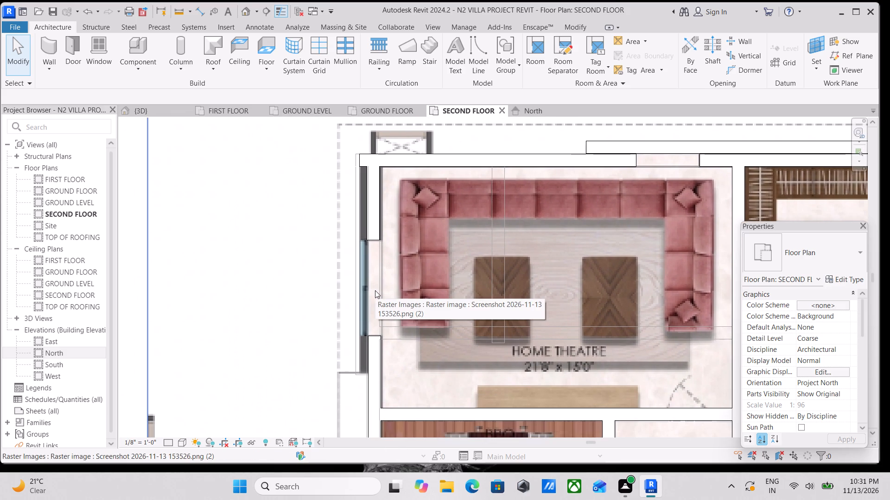
{"action": "type", "text": "WA"}
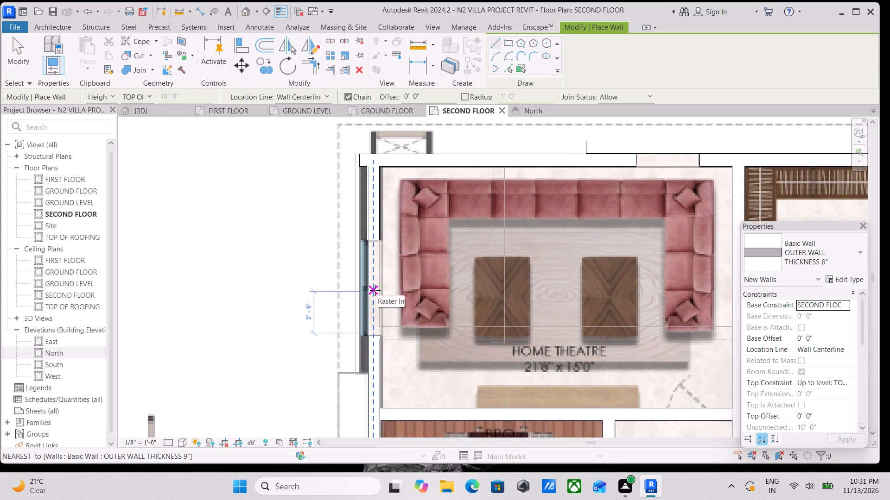
{"action": "scroll", "coordinate": [346, 368], "scroll_direction": "up", "scroll_amount": 2}
{"action": "scroll", "coordinate": [394, 388], "scroll_direction": "up", "scroll_amount": 2}
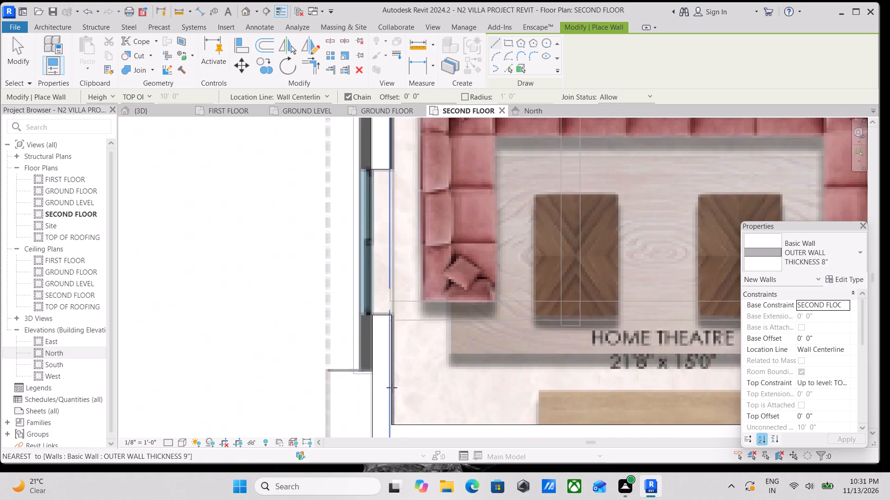
{"action": "scroll", "coordinate": [392, 387], "scroll_direction": "up", "scroll_amount": 5}
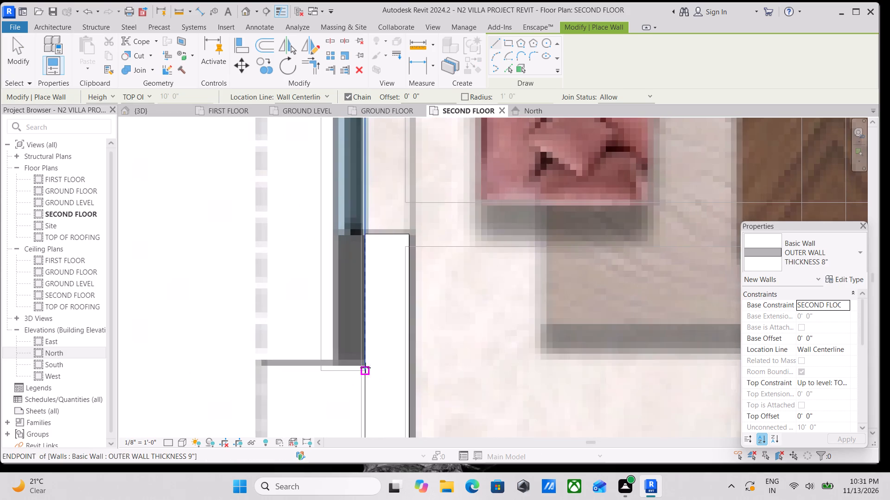
{"action": "scroll", "coordinate": [354, 365], "scroll_direction": "up", "scroll_amount": 4}
{"action": "scroll", "coordinate": [353, 363], "scroll_direction": "down", "scroll_amount": 4}
{"action": "middle_click_drag", "start_coordinate": [353, 363], "coordinate": [344, 407]}
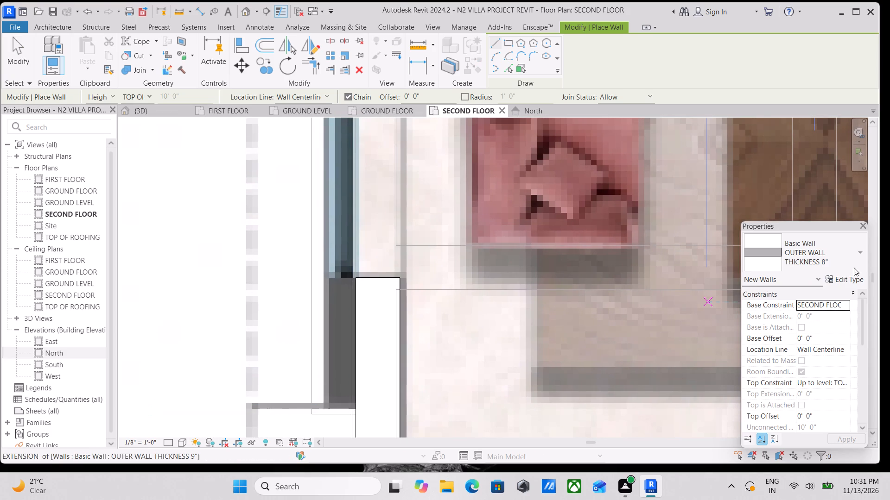
{"action": "left_click", "coordinate": [847, 254]}
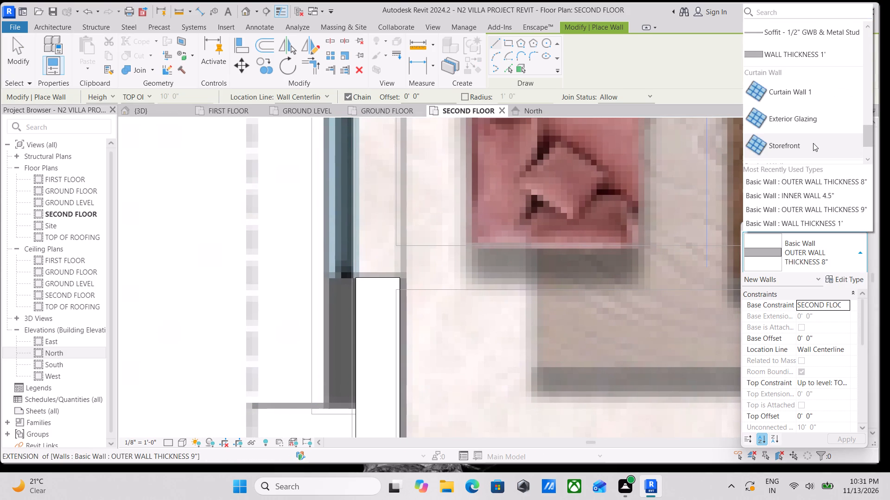
{"action": "scroll", "coordinate": [804, 63], "scroll_direction": "up", "scroll_amount": 3}
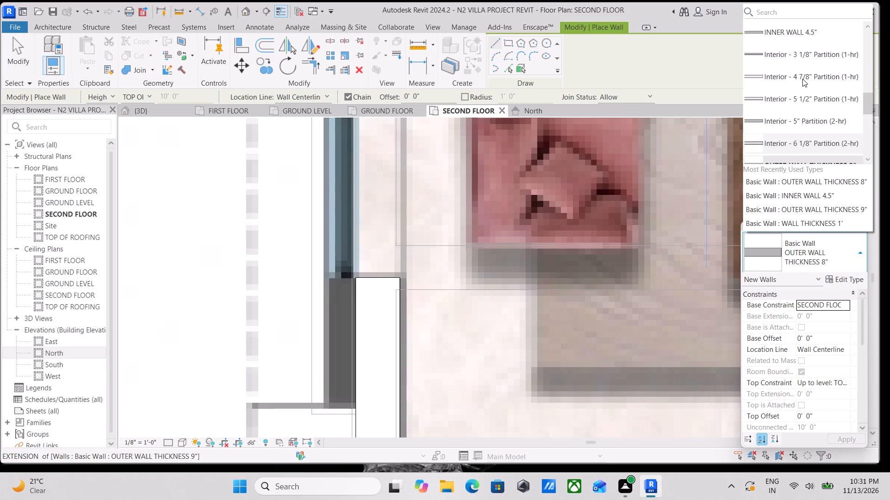
{"action": "scroll", "coordinate": [802, 79], "scroll_direction": "up", "scroll_amount": 1}
{"action": "left_click", "coordinate": [801, 100]}
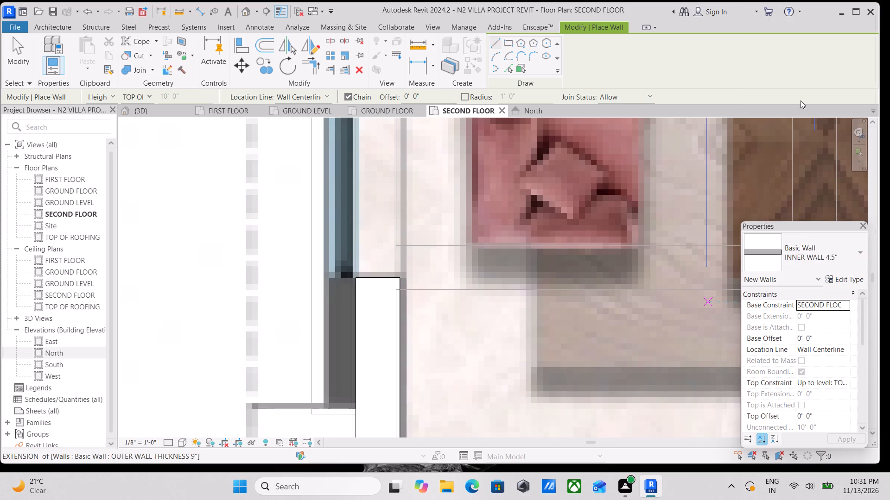
{"action": "scroll", "coordinate": [504, 252], "scroll_direction": "up", "scroll_amount": 1}
{"action": "scroll", "coordinate": [554, 147], "scroll_direction": "down", "scroll_amount": 4}
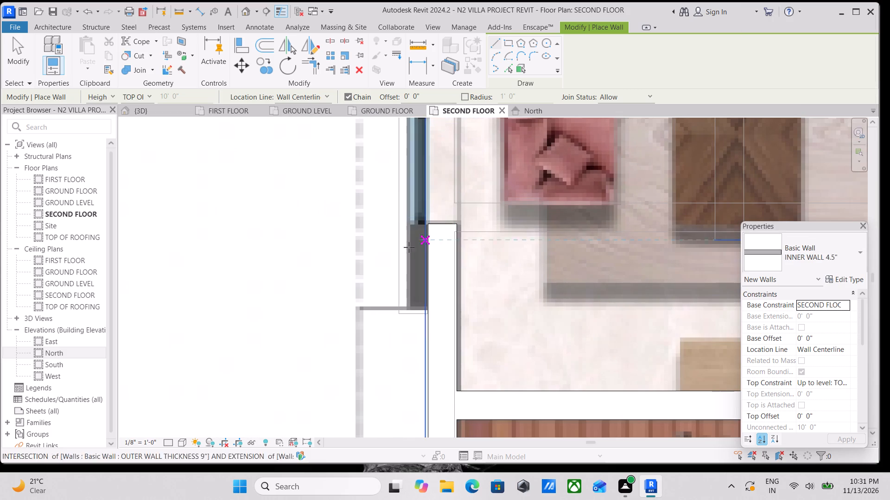
{"action": "scroll", "coordinate": [414, 319], "scroll_direction": "up", "scroll_amount": 8}
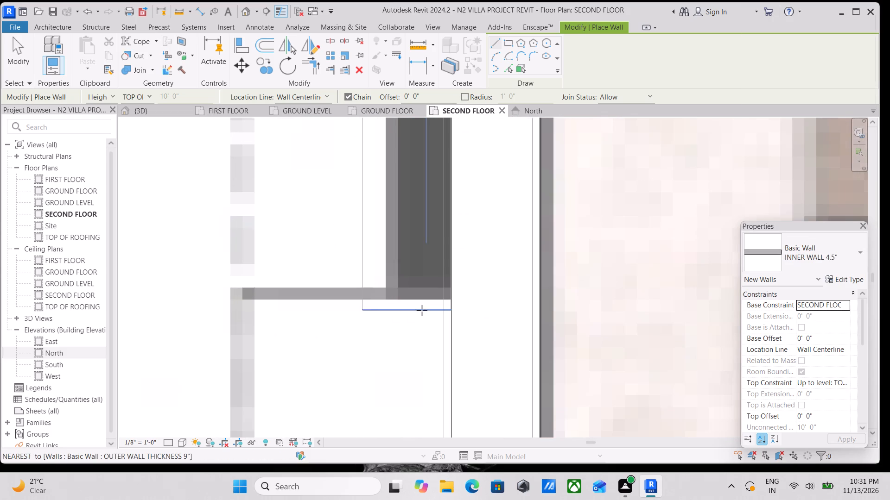
{"action": "left_click", "coordinate": [421, 298]}
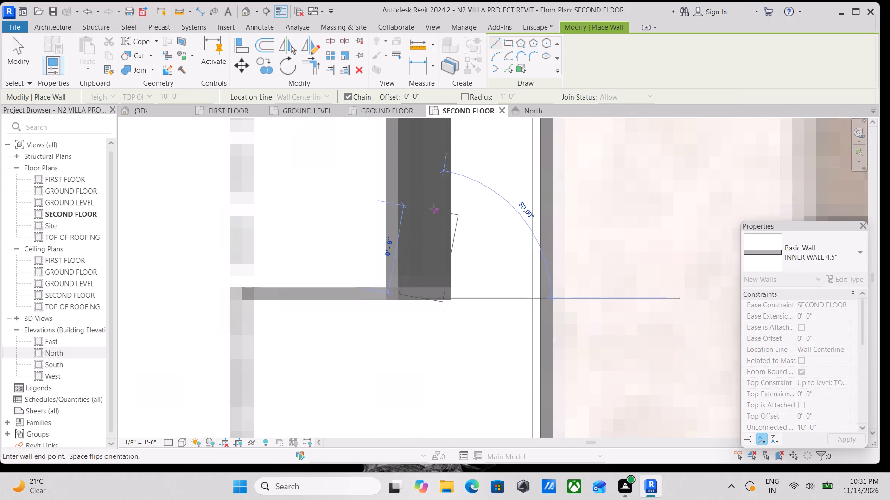
{"action": "middle_click_drag", "start_coordinate": [434, 209], "coordinate": [461, 410]}
{"action": "scroll", "coordinate": [452, 275], "scroll_direction": "down", "scroll_amount": 2}
{"action": "middle_click_drag", "start_coordinate": [452, 275], "coordinate": [483, 380]}
{"action": "scroll", "coordinate": [480, 274], "scroll_direction": "down", "scroll_amount": 2}
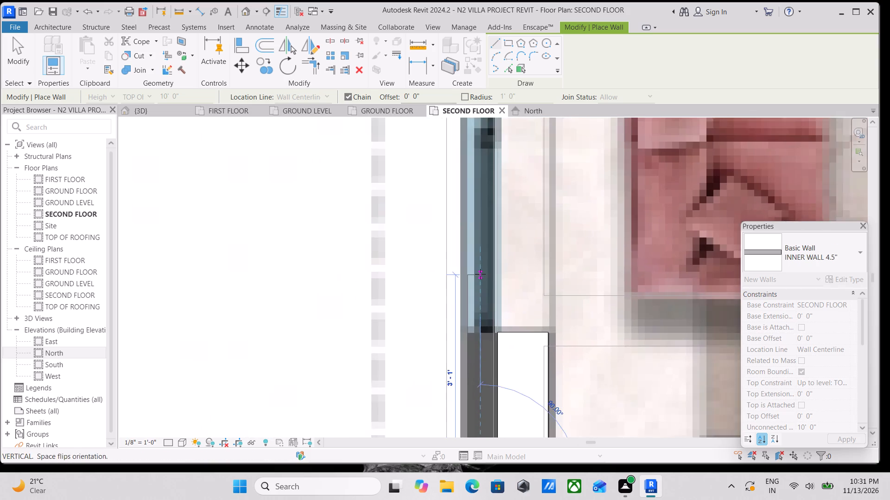
{"action": "middle_click_drag", "start_coordinate": [480, 274], "coordinate": [500, 399]}
{"action": "scroll", "coordinate": [496, 212], "scroll_direction": "down", "scroll_amount": 1}
{"action": "middle_click_drag", "start_coordinate": [500, 214], "coordinate": [514, 377]}
{"action": "middle_click_drag", "start_coordinate": [522, 203], "coordinate": [528, 296]}
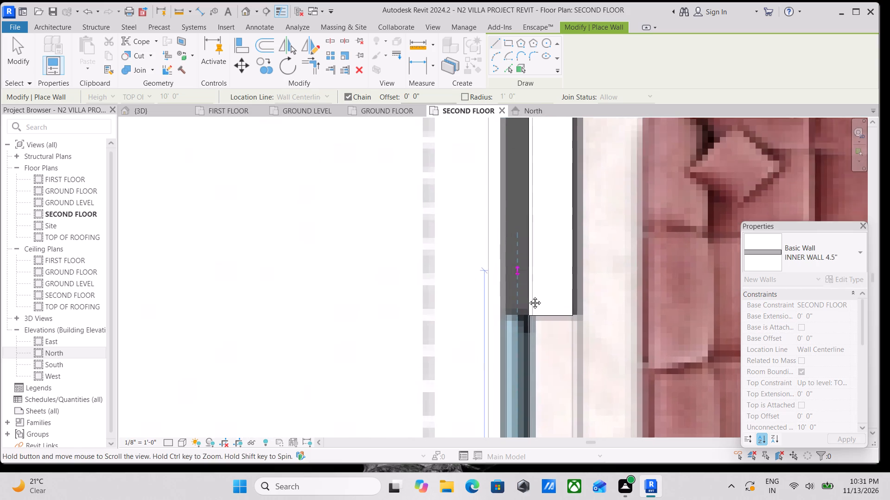
{"action": "middle_click_drag", "start_coordinate": [528, 296], "coordinate": [531, 333]}
{"action": "scroll", "coordinate": [532, 176], "scroll_direction": "down", "scroll_amount": 1}
{"action": "middle_click_drag", "start_coordinate": [532, 176], "coordinate": [533, 269]}
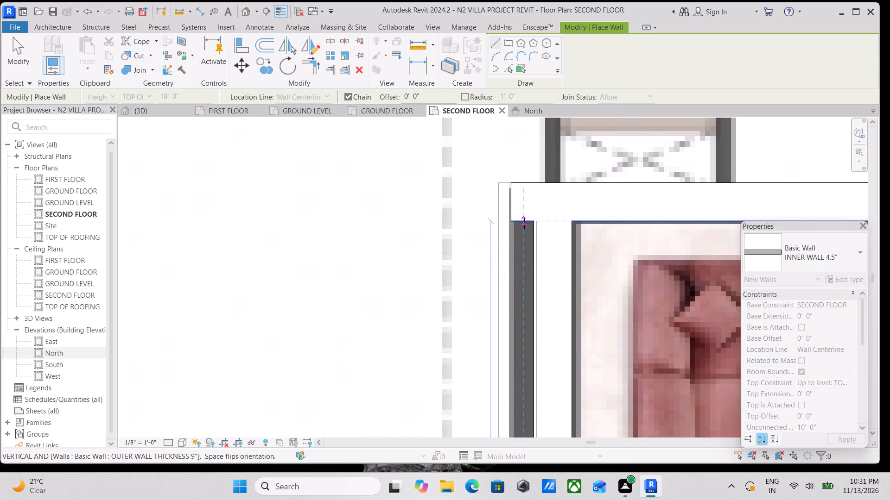
{"action": "left_click", "coordinate": [523, 222]}
{"action": "scroll", "coordinate": [523, 222], "scroll_direction": "down", "scroll_amount": 2}
{"action": "middle_click", "coordinate": [523, 222]}
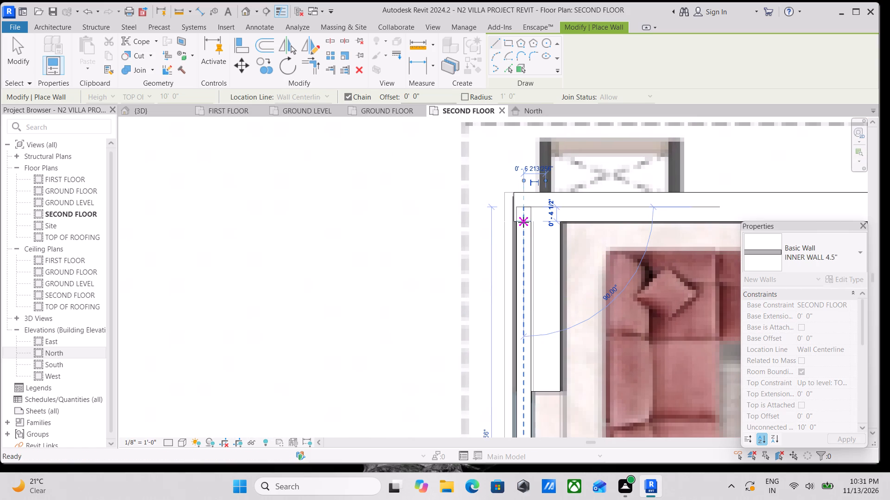
{"action": "key", "text": "Escape"}
{"action": "key", "text": "Escape"}
{"action": "middle_click_drag", "start_coordinate": [534, 326], "coordinate": [507, 196]}
{"action": "scroll", "coordinate": [522, 281], "scroll_direction": "down", "scroll_amount": 1}
{"action": "key", "text": "Escape"}
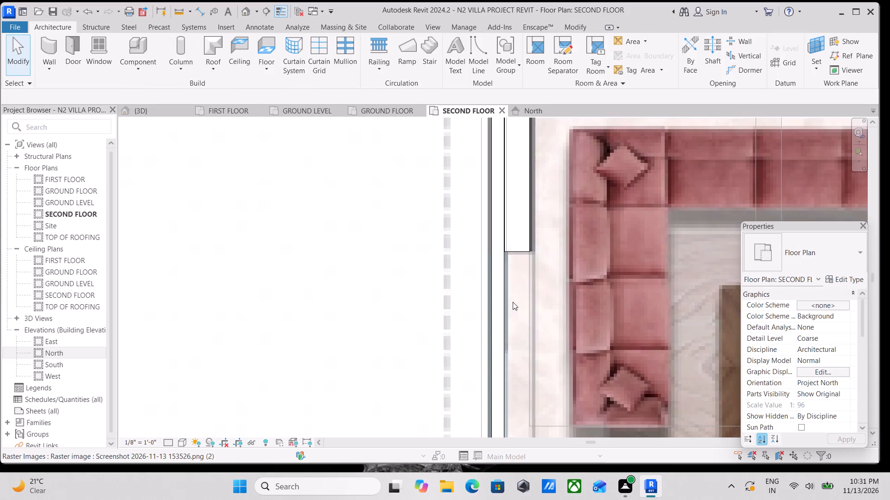
{"action": "key", "text": "Escape"}
Examine the traced walls around the home theatre, including its side window recess, upper wall opening and outer corner.
{"action": "scroll", "coordinate": [504, 347], "scroll_direction": "down", "scroll_amount": 2}
{"action": "middle_click_drag", "start_coordinate": [504, 347], "coordinate": [458, 269]}
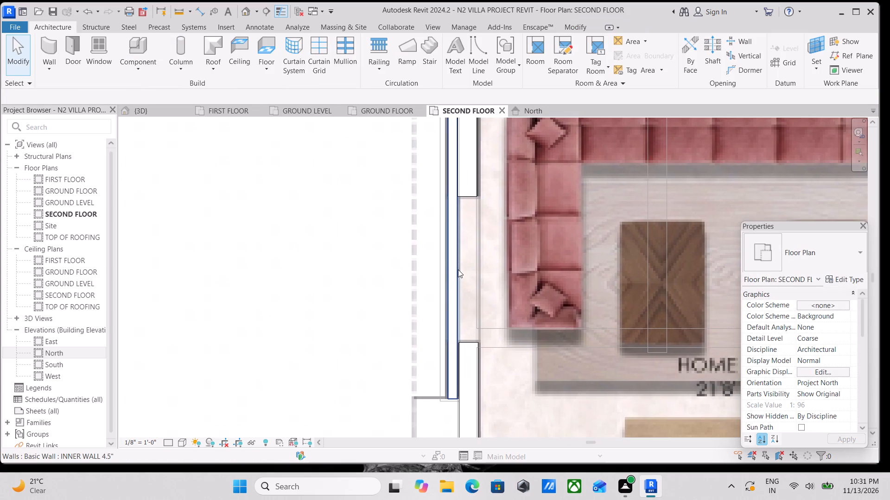
{"action": "scroll", "coordinate": [467, 265], "scroll_direction": "down", "scroll_amount": 3}
{"action": "scroll", "coordinate": [650, 269], "scroll_direction": "down", "scroll_amount": 5}
{"action": "middle_click_drag", "start_coordinate": [654, 272], "coordinate": [540, 269]}
{"action": "scroll", "coordinate": [474, 256], "scroll_direction": "up", "scroll_amount": 1}
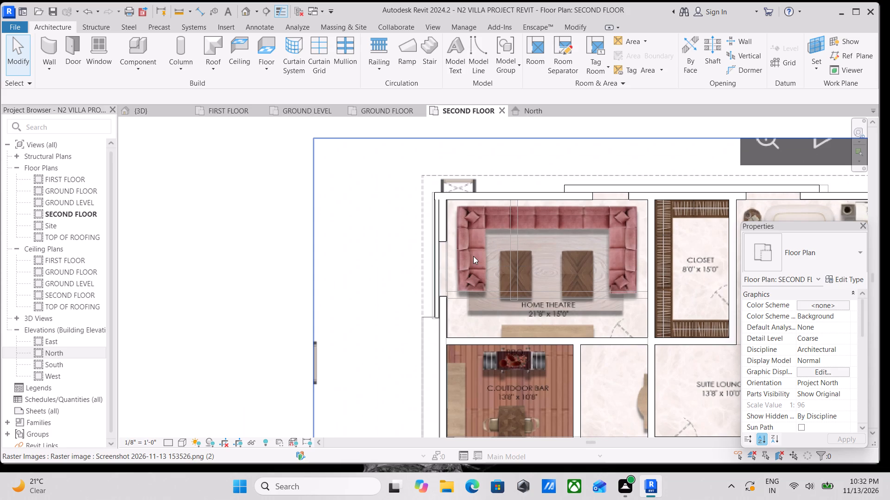
{"action": "scroll", "coordinate": [474, 197], "scroll_direction": "up", "scroll_amount": 3}
{"action": "key", "text": "Escape"}
{"action": "middle_click_drag", "start_coordinate": [432, 203], "coordinate": [371, 212]}
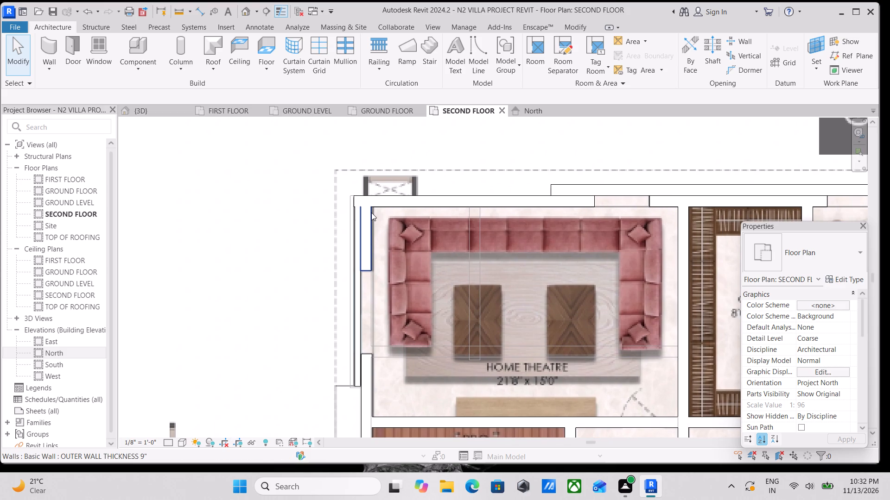
{"action": "scroll", "coordinate": [693, 210], "scroll_direction": "up", "scroll_amount": 2}
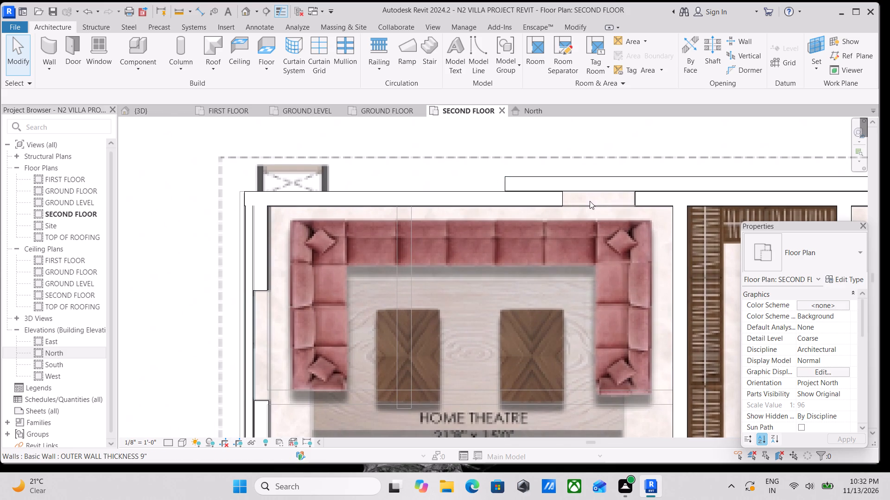
{"action": "scroll", "coordinate": [590, 201], "scroll_direction": "down", "scroll_amount": 2}
{"action": "middle_click_drag", "start_coordinate": [588, 202], "coordinate": [600, 179]}
{"action": "scroll", "coordinate": [389, 212], "scroll_direction": "up", "scroll_amount": 2}
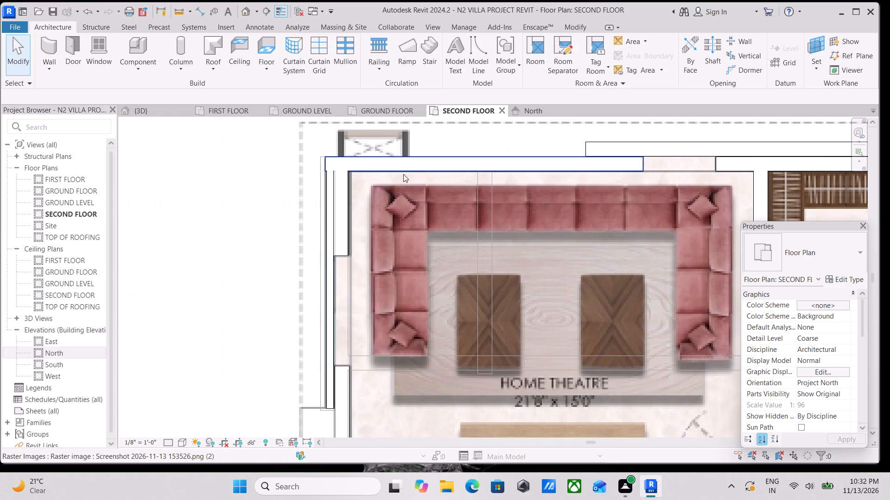
{"action": "scroll", "coordinate": [372, 227], "scroll_direction": "up", "scroll_amount": 2}
{"action": "middle_click_drag", "start_coordinate": [357, 232], "coordinate": [374, 281]}
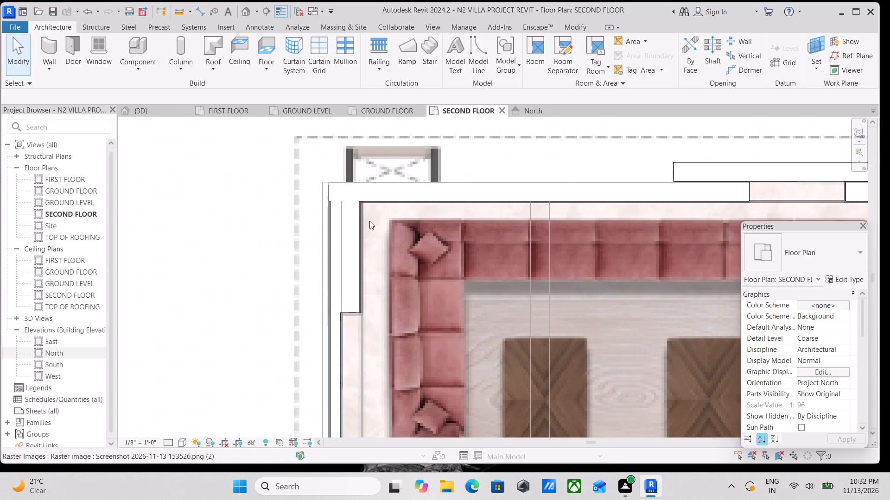
{"action": "scroll", "coordinate": [368, 208], "scroll_direction": "up", "scroll_amount": 2}
{"action": "middle_click_drag", "start_coordinate": [446, 244], "coordinate": [408, 256]}
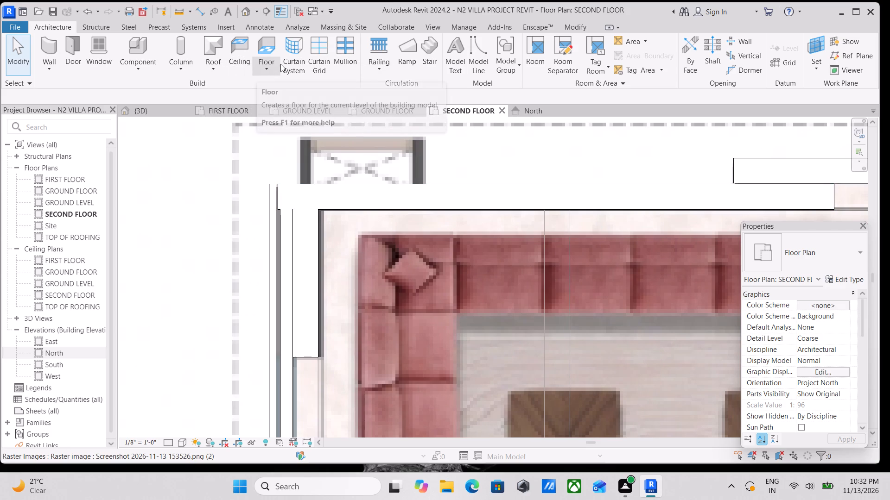
Start a MARBLE FLOORING 6" floor and trace its boundary along the home theatre's upper wall, around the window opening, to the closet wall corner.
{"action": "left_click", "coordinate": [261, 72]}
{"action": "left_click", "coordinate": [274, 94]}
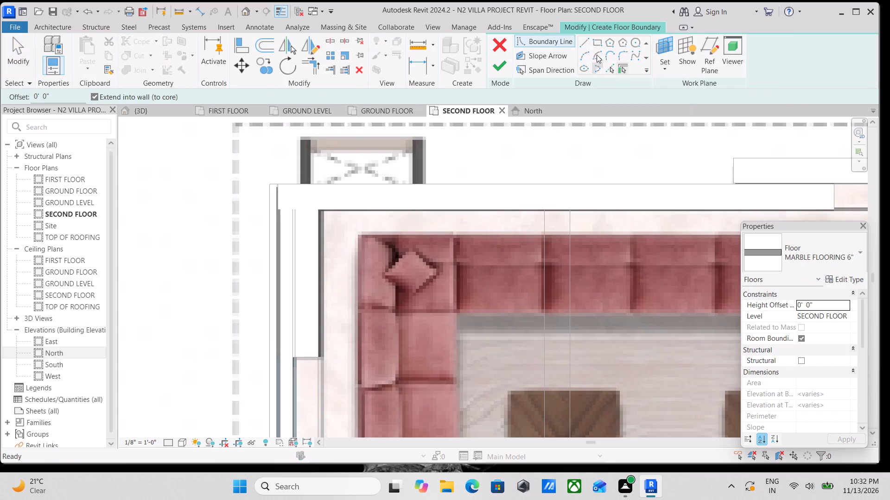
{"action": "left_click", "coordinate": [587, 37]}
{"action": "scroll", "coordinate": [337, 209], "scroll_direction": "up", "scroll_amount": 2}
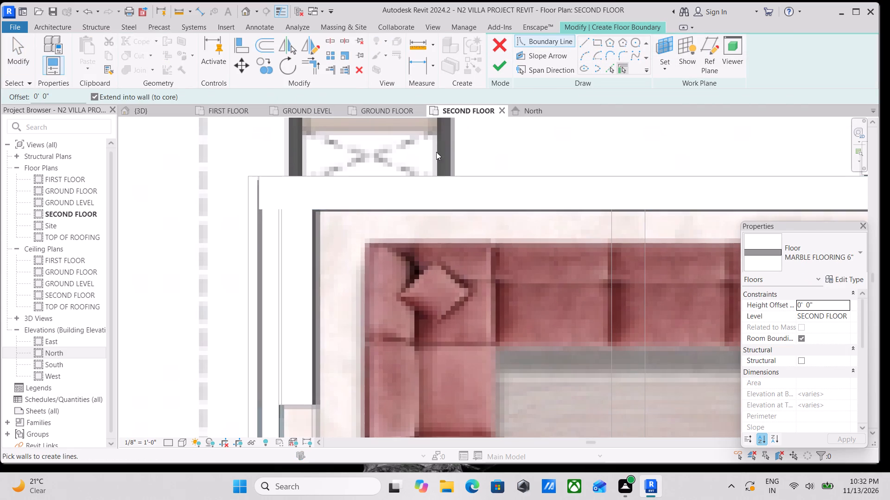
{"action": "double_click", "coordinate": [590, 42]}
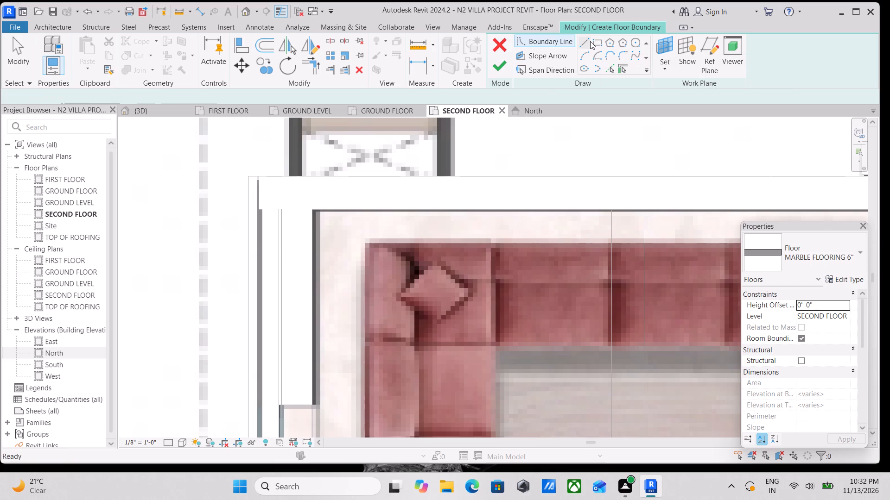
{"action": "left_click", "coordinate": [310, 210]}
{"action": "middle_click_drag", "start_coordinate": [521, 199], "coordinate": [285, 195]}
{"action": "middle_click_drag", "start_coordinate": [528, 212], "coordinate": [303, 196]}
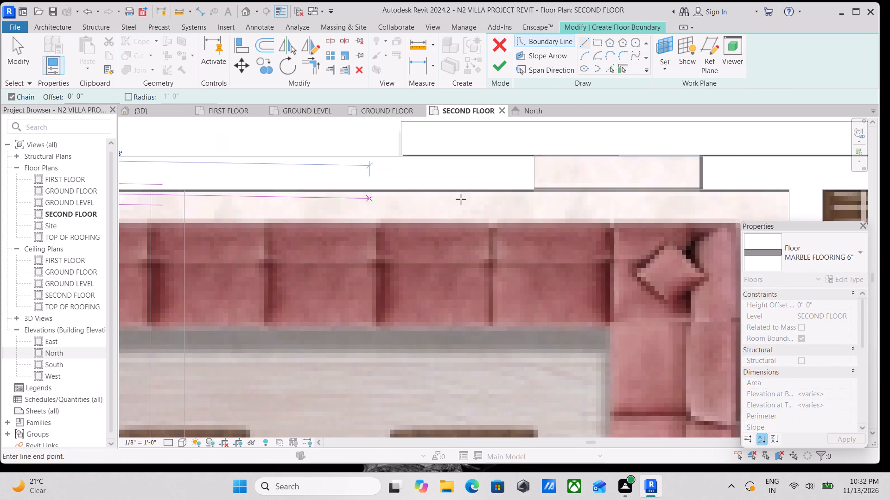
{"action": "middle_click_drag", "start_coordinate": [522, 199], "coordinate": [328, 198]}
{"action": "left_click", "coordinate": [341, 193]}
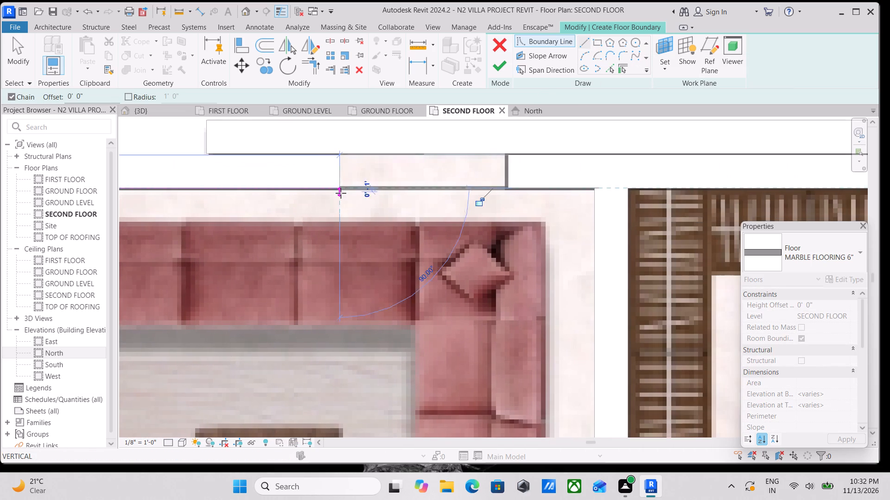
{"action": "left_click", "coordinate": [337, 157]}
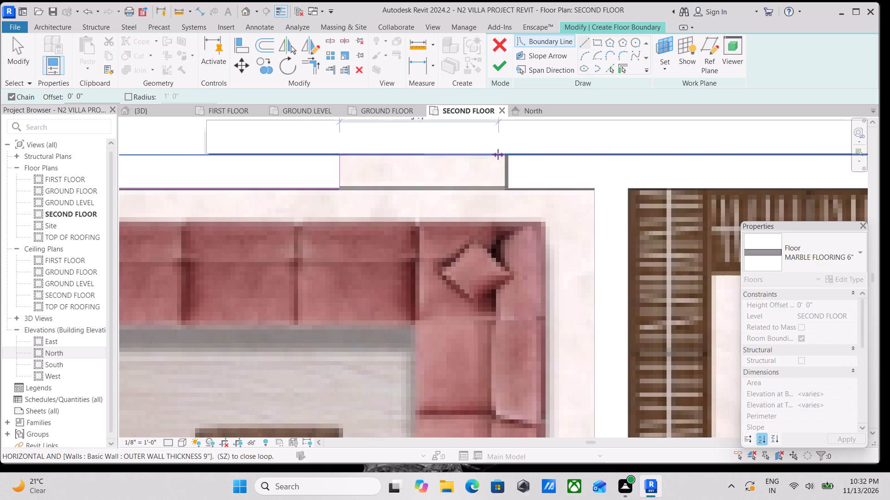
{"action": "left_click", "coordinate": [506, 153]}
{"action": "left_click", "coordinate": [505, 188]}
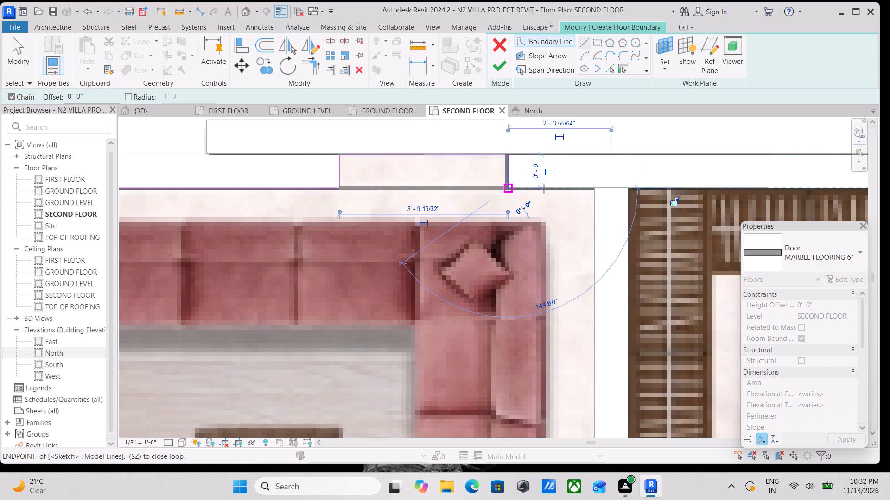
{"action": "left_click", "coordinate": [592, 192]}
Continue the floor boundary down the closet-side wall, along the wall above the outdoor bar, and into the side window recess's lower edge.
{"action": "middle_click_drag", "start_coordinate": [604, 310], "coordinate": [583, 237]}
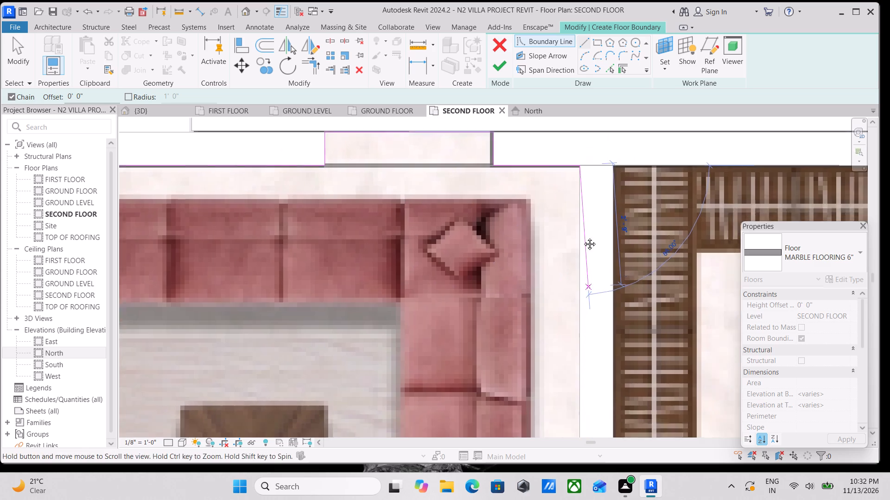
{"action": "middle_click_drag", "start_coordinate": [583, 237], "coordinate": [574, 123]}
{"action": "scroll", "coordinate": [558, 291], "scroll_direction": "down", "scroll_amount": 3}
{"action": "middle_click_drag", "start_coordinate": [553, 301], "coordinate": [555, 122]}
{"action": "middle_click_drag", "start_coordinate": [576, 256], "coordinate": [565, 164]}
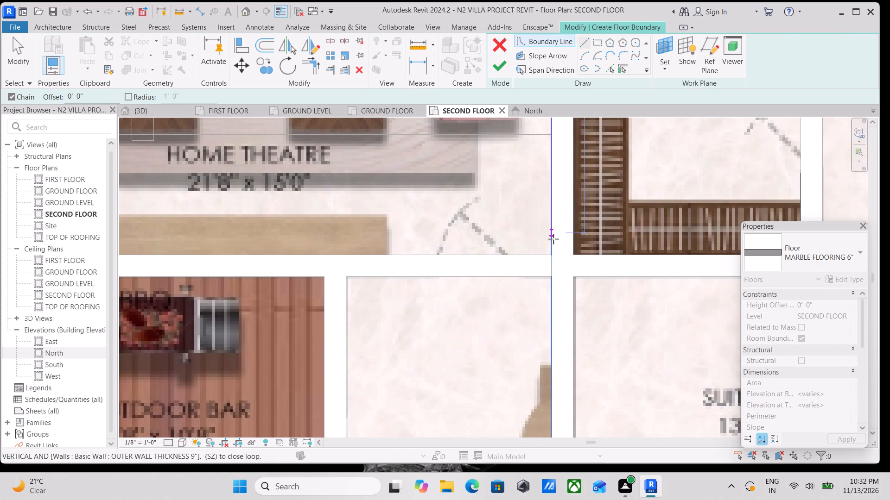
{"action": "left_click", "coordinate": [552, 251]}
{"action": "middle_click_drag", "start_coordinate": [443, 247], "coordinate": [656, 252]}
{"action": "middle_click_drag", "start_coordinate": [338, 257], "coordinate": [483, 252]}
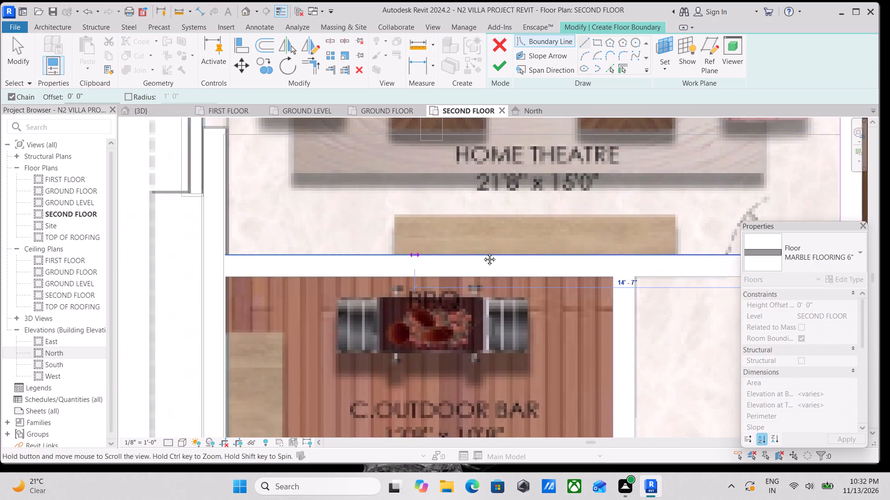
{"action": "middle_click_drag", "start_coordinate": [483, 252], "coordinate": [523, 258]}
{"action": "left_click", "coordinate": [330, 260]}
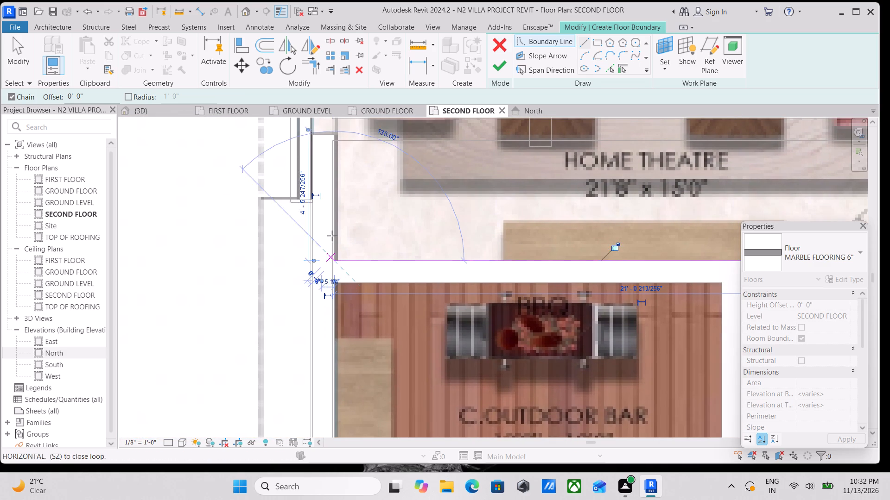
{"action": "middle_click_drag", "start_coordinate": [343, 166], "coordinate": [351, 257]}
{"action": "left_click", "coordinate": [342, 228]}
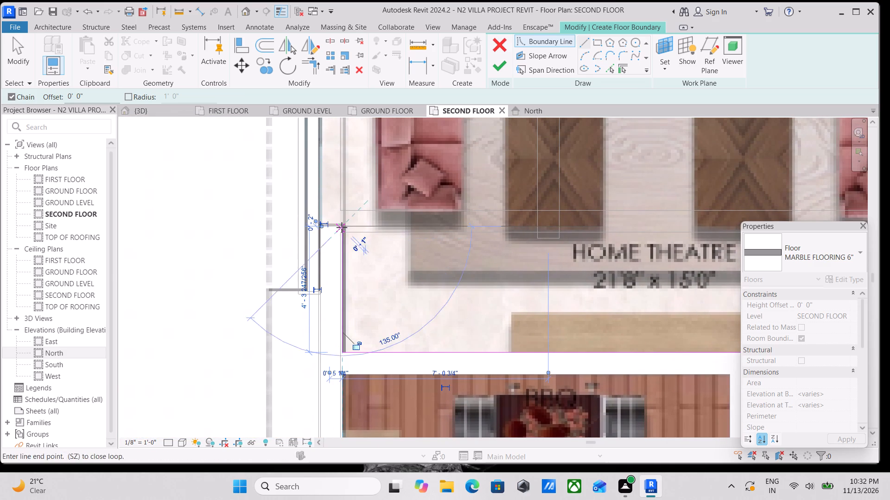
{"action": "left_click", "coordinate": [322, 228]}
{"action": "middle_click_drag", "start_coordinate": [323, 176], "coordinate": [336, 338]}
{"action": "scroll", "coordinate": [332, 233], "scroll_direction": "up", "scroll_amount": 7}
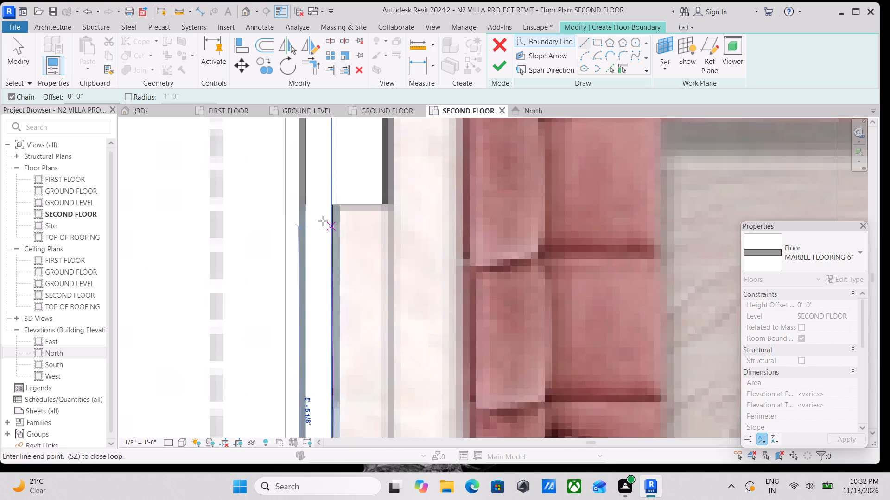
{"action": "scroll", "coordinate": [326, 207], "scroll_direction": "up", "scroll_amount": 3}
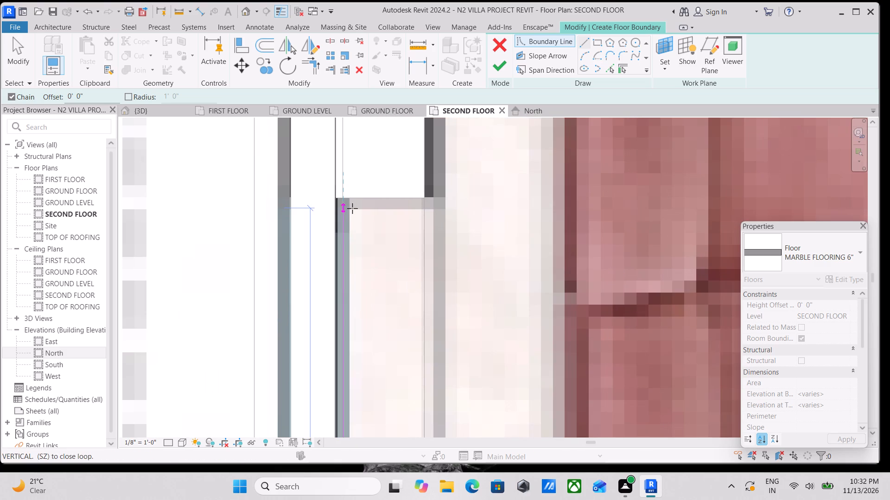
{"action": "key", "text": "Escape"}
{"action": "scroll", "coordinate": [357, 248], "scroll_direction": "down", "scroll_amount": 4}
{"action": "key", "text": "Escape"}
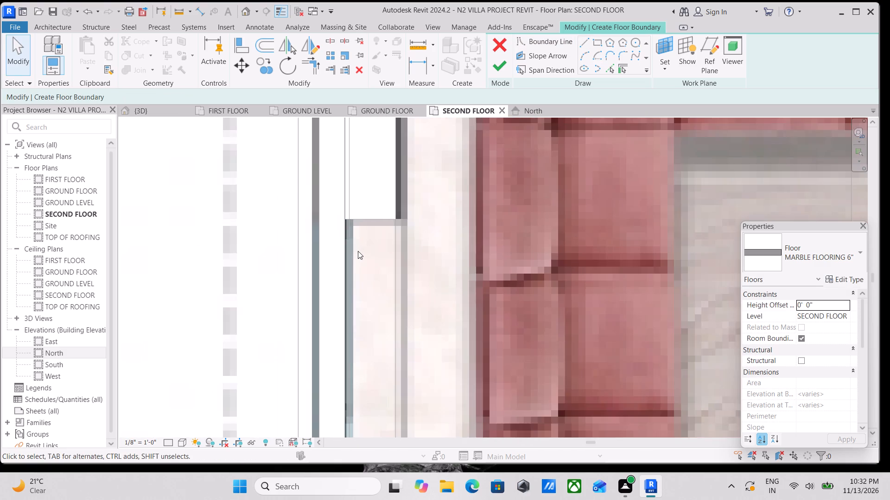
Extend the boundary line on the side recess's lower edge out to the INNER WALL 4.5" face, about 9.8" long.
{"action": "scroll", "coordinate": [359, 257], "scroll_direction": "down", "scroll_amount": 5}
{"action": "middle_click_drag", "start_coordinate": [362, 277], "coordinate": [380, 185]}
{"action": "scroll", "coordinate": [411, 363], "scroll_direction": "up", "scroll_amount": 4}
{"action": "scroll", "coordinate": [339, 332], "scroll_direction": "up", "scroll_amount": 5}
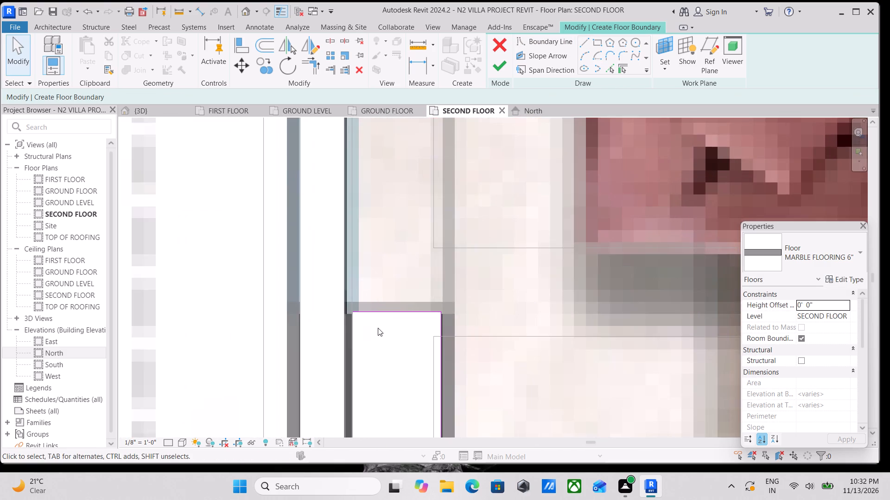
{"action": "scroll", "coordinate": [378, 328], "scroll_direction": "up", "scroll_amount": 8}
{"action": "scroll", "coordinate": [321, 297], "scroll_direction": "up", "scroll_amount": 2}
{"action": "left_click", "coordinate": [321, 297]}
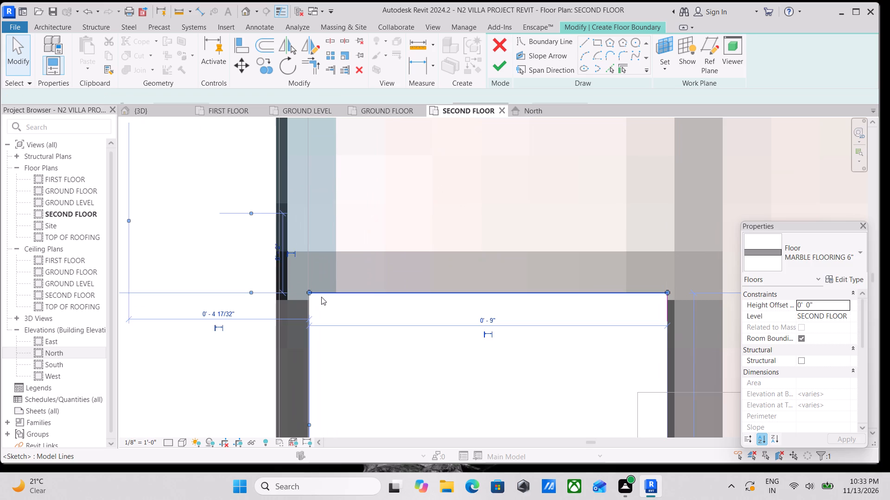
{"action": "left_click_drag", "start_coordinate": [307, 290], "coordinate": [273, 292]}
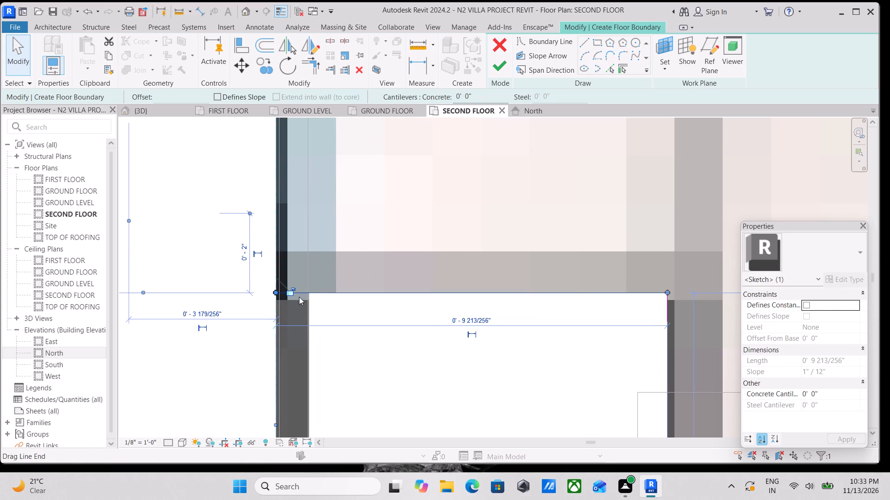
{"action": "middle_click_drag", "start_coordinate": [369, 341], "coordinate": [443, 385]}
{"action": "scroll", "coordinate": [443, 385], "scroll_direction": "up", "scroll_amount": 1}
{"action": "key", "text": "Escape"}
{"action": "scroll", "coordinate": [411, 349], "scroll_direction": "down", "scroll_amount": 2}
{"action": "key", "text": "Escape"}
{"action": "middle_click_drag", "start_coordinate": [410, 347], "coordinate": [428, 355]}
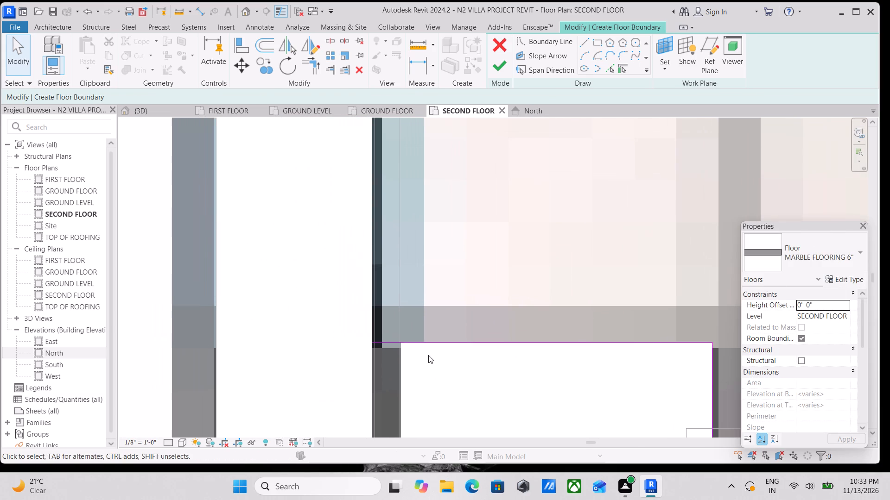
Draw the floor boundary line along the INNER WALL 4.5" face from the side recess's lower edge to its upper edge.
{"action": "left_click", "coordinate": [584, 42]}
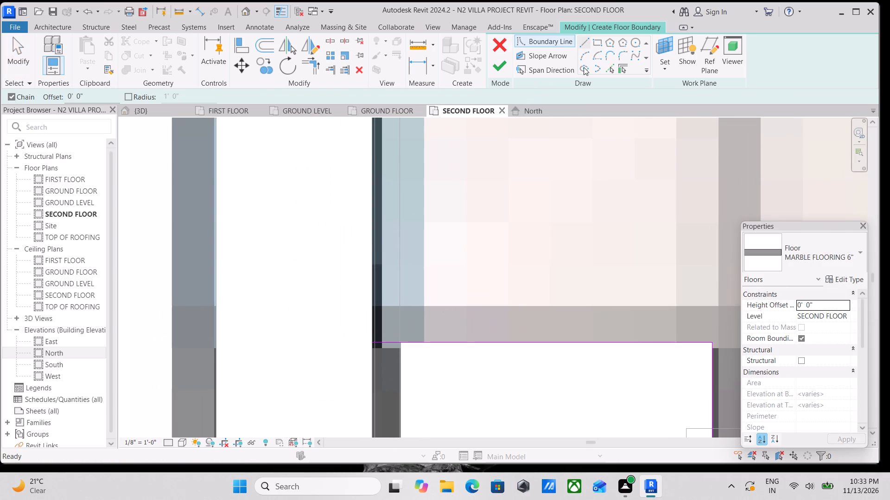
{"action": "left_click_drag", "start_coordinate": [370, 342], "coordinate": [369, 337]}
{"action": "middle_click_drag", "start_coordinate": [382, 112], "coordinate": [394, 252]}
{"action": "scroll", "coordinate": [383, 229], "scroll_direction": "down", "scroll_amount": 2}
{"action": "middle_click_drag", "start_coordinate": [385, 231], "coordinate": [440, 406]}
{"action": "scroll", "coordinate": [427, 257], "scroll_direction": "down", "scroll_amount": 2}
{"action": "middle_click_drag", "start_coordinate": [428, 259], "coordinate": [425, 344]}
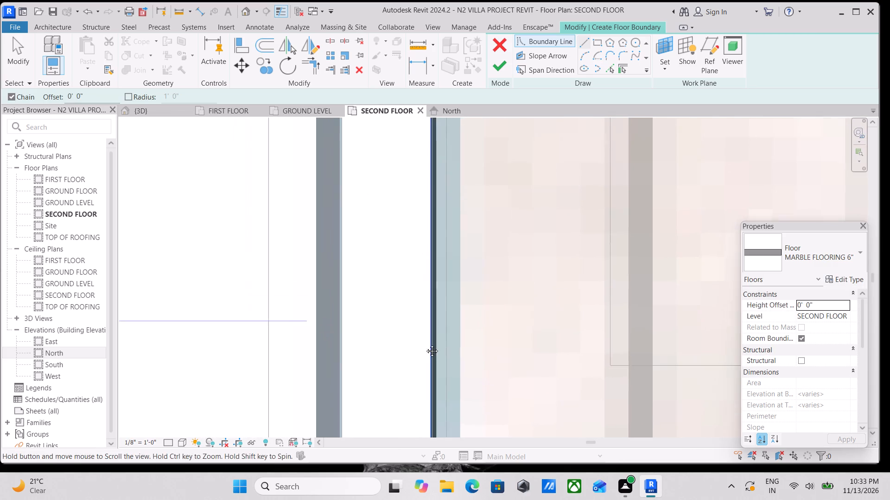
{"action": "middle_click_drag", "start_coordinate": [425, 344], "coordinate": [425, 352]}
{"action": "scroll", "coordinate": [401, 254], "scroll_direction": "down", "scroll_amount": 4}
{"action": "middle_click_drag", "start_coordinate": [415, 288], "coordinate": [409, 191]}
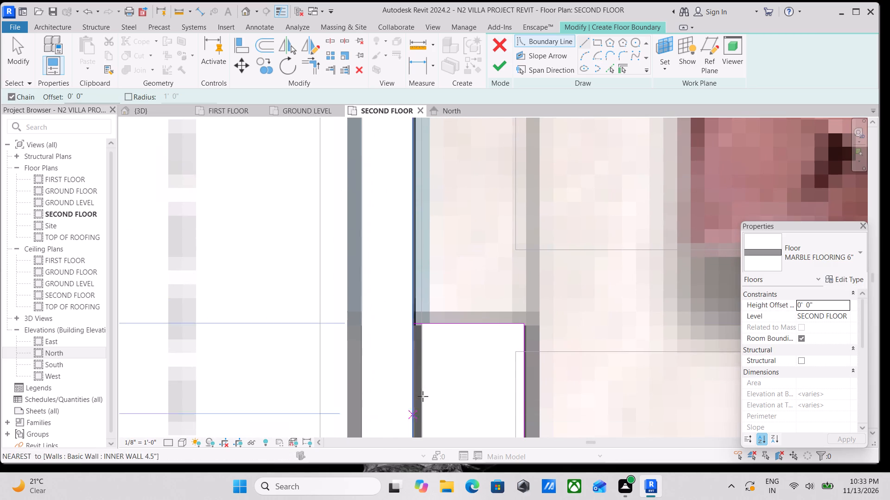
{"action": "scroll", "coordinate": [432, 337], "scroll_direction": "up", "scroll_amount": 11}
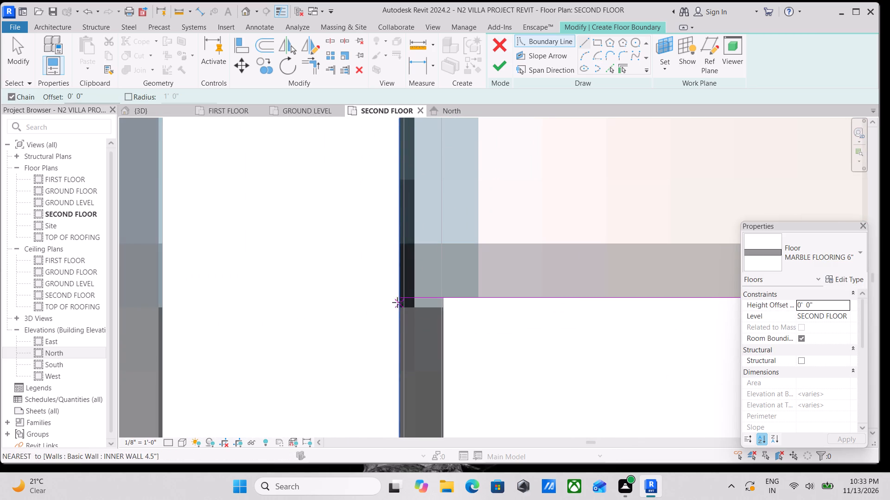
{"action": "left_click", "coordinate": [395, 299]}
{"action": "middle_click_drag", "start_coordinate": [413, 201], "coordinate": [361, 369]}
{"action": "scroll", "coordinate": [306, 241], "scroll_direction": "down", "scroll_amount": 1}
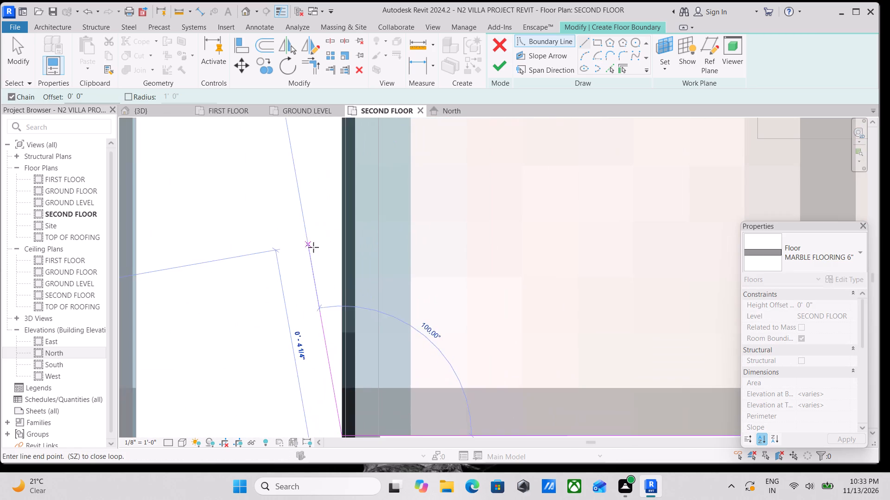
{"action": "scroll", "coordinate": [313, 247], "scroll_direction": "down", "scroll_amount": 1}
{"action": "middle_click_drag", "start_coordinate": [332, 256], "coordinate": [354, 348]}
{"action": "middle_click_drag", "start_coordinate": [358, 258], "coordinate": [368, 422]}
{"action": "scroll", "coordinate": [388, 214], "scroll_direction": "down", "scroll_amount": 1}
{"action": "middle_click_drag", "start_coordinate": [392, 225], "coordinate": [399, 258]}
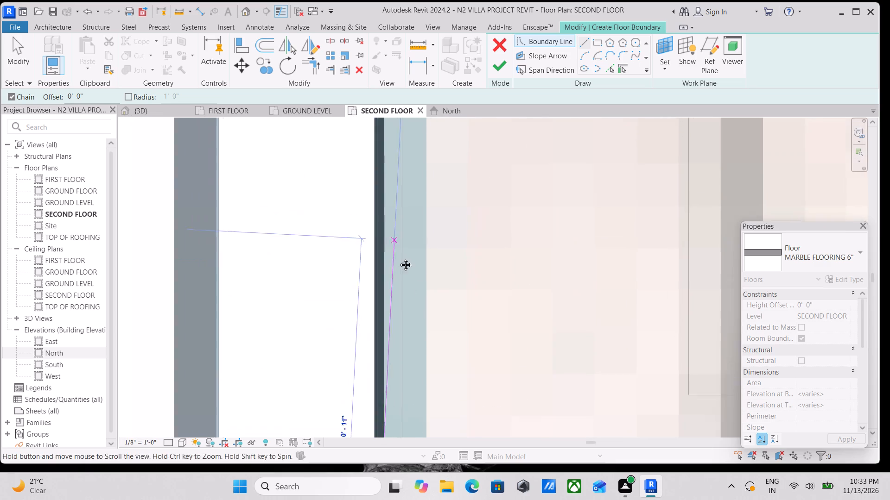
{"action": "middle_click_drag", "start_coordinate": [399, 258], "coordinate": [405, 378]}
{"action": "middle_click_drag", "start_coordinate": [394, 217], "coordinate": [393, 387]}
{"action": "scroll", "coordinate": [385, 238], "scroll_direction": "down", "scroll_amount": 2}
{"action": "middle_click_drag", "start_coordinate": [385, 239], "coordinate": [389, 450]}
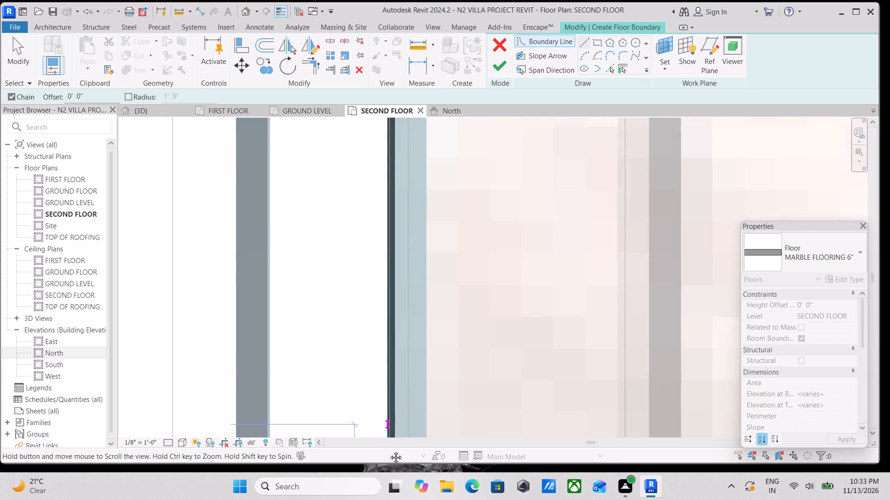
{"action": "middle_click_drag", "start_coordinate": [389, 450], "coordinate": [394, 471]}
{"action": "scroll", "coordinate": [409, 276], "scroll_direction": "down", "scroll_amount": 6}
{"action": "middle_click_drag", "start_coordinate": [409, 276], "coordinate": [413, 430]}
{"action": "scroll", "coordinate": [414, 265], "scroll_direction": "down", "scroll_amount": 6}
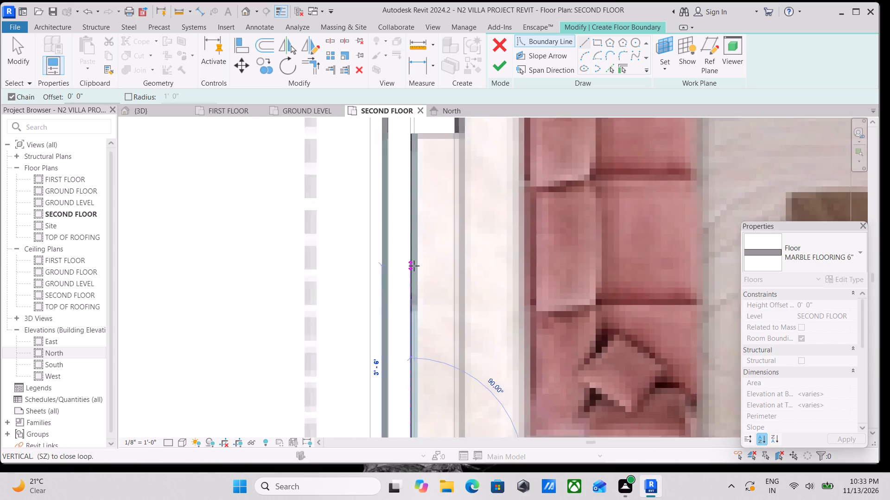
{"action": "scroll", "coordinate": [414, 266], "scroll_direction": "down", "scroll_amount": 2}
{"action": "middle_click_drag", "start_coordinate": [414, 266], "coordinate": [419, 405]}
{"action": "scroll", "coordinate": [420, 310], "scroll_direction": "up", "scroll_amount": 11}
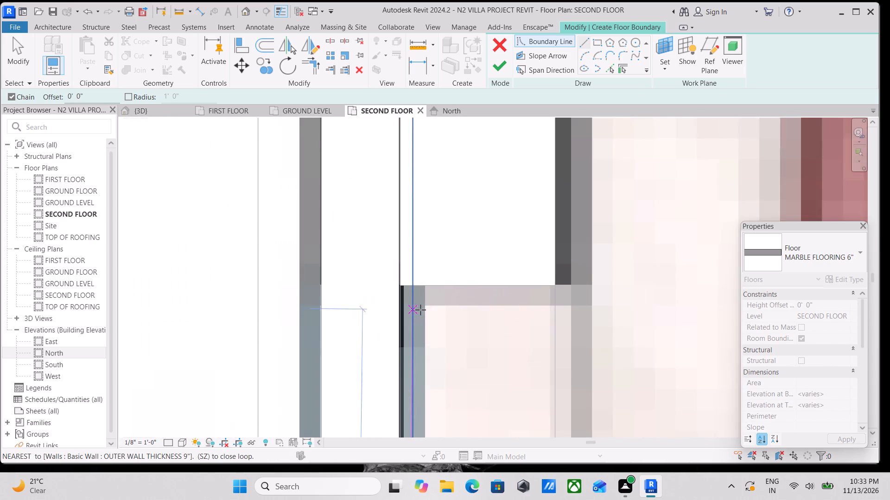
{"action": "scroll", "coordinate": [420, 310], "scroll_direction": "up", "scroll_amount": 1}
{"action": "left_click", "coordinate": [403, 285]}
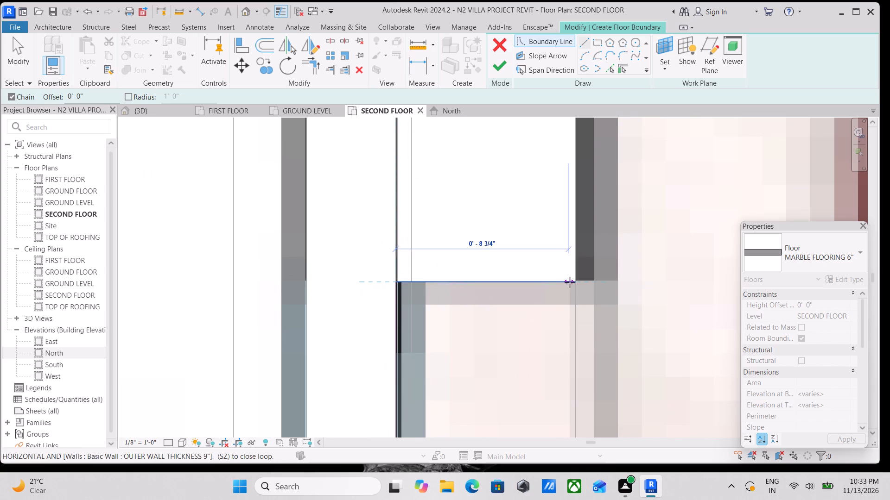
Close the home theatre floor boundary along the recess's upper edge and up the side wall's inner face to the starting corner.
{"action": "middle_click_drag", "start_coordinate": [570, 282], "coordinate": [469, 314]}
{"action": "left_click", "coordinate": [479, 312]}
{"action": "scroll", "coordinate": [483, 208], "scroll_direction": "down", "scroll_amount": 1}
{"action": "middle_click_drag", "start_coordinate": [483, 208], "coordinate": [490, 424]}
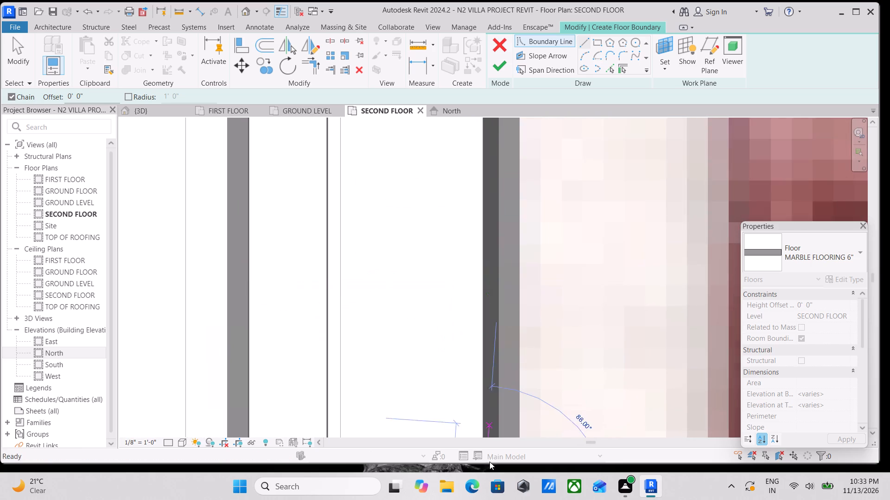
{"action": "scroll", "coordinate": [511, 263], "scroll_direction": "down", "scroll_amount": 8}
{"action": "middle_click_drag", "start_coordinate": [511, 263], "coordinate": [521, 478]}
{"action": "scroll", "coordinate": [504, 305], "scroll_direction": "down", "scroll_amount": 2}
{"action": "middle_click_drag", "start_coordinate": [504, 306], "coordinate": [507, 354]}
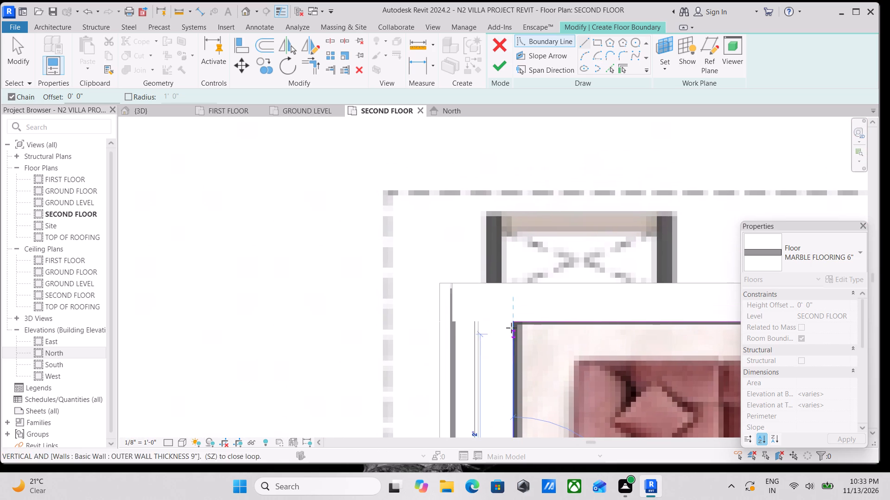
{"action": "left_click", "coordinate": [512, 323]}
{"action": "scroll", "coordinate": [513, 324], "scroll_direction": "down", "scroll_amount": 3}
{"action": "key", "text": "Escape"}
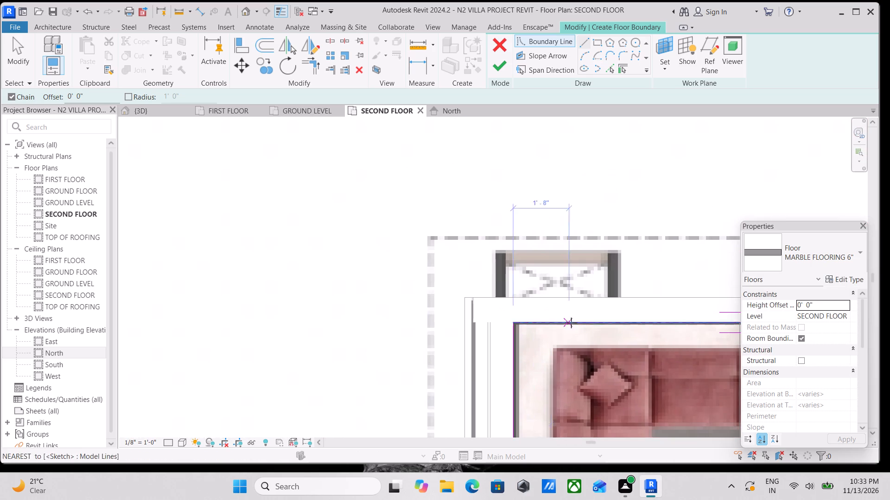
{"action": "scroll", "coordinate": [571, 323], "scroll_direction": "down", "scroll_amount": 6}
{"action": "middle_click_drag", "start_coordinate": [541, 302], "coordinate": [422, 231]}
{"action": "middle_click_drag", "start_coordinate": [550, 305], "coordinate": [387, 173]}
{"action": "scroll", "coordinate": [484, 256], "scroll_direction": "down", "scroll_amount": 1}
{"action": "scroll", "coordinate": [524, 414], "scroll_direction": "up", "scroll_amount": 3}
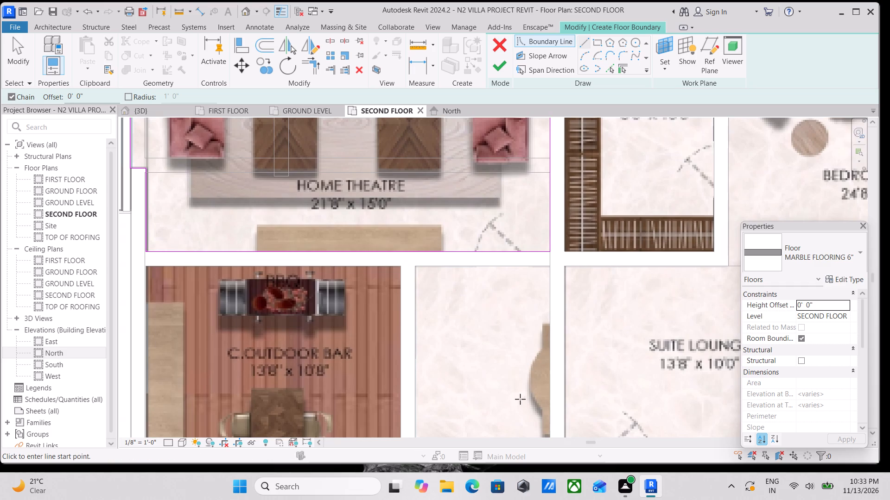
{"action": "middle_click_drag", "start_coordinate": [391, 333], "coordinate": [470, 397]}
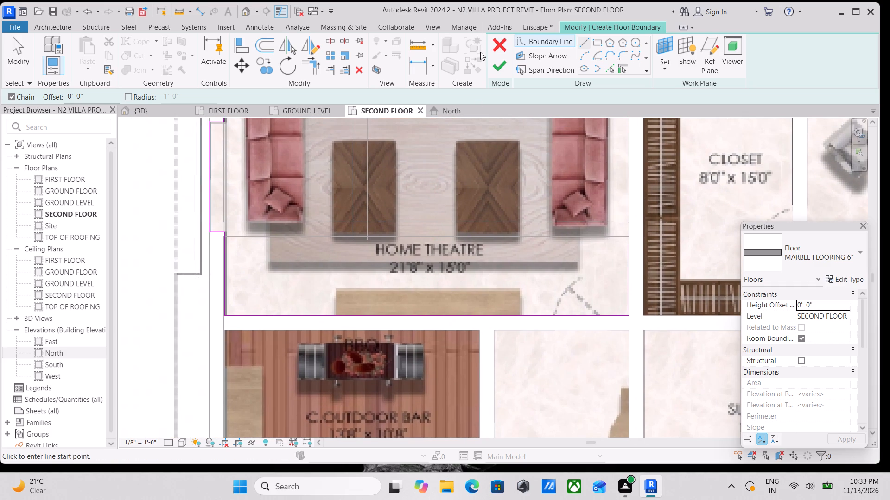
Finish the home theatre's MARBLE FLOORING 6" floor sketch without attaching the walls below to it.
{"action": "left_click", "coordinate": [494, 62]}
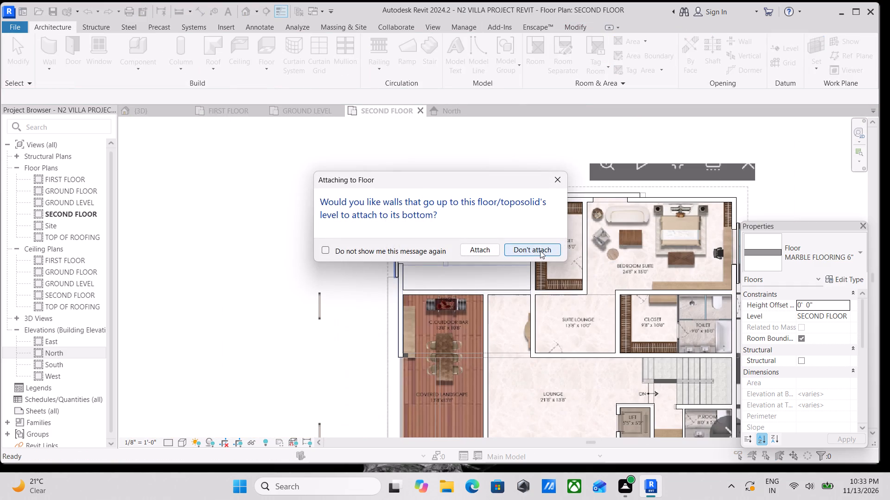
{"action": "left_click", "coordinate": [540, 251]}
Examine the second floor plan's outdoor bar, covered landscape, lounge and terrace areas, and clear the home theatre floor selection.
{"action": "middle_click_drag", "start_coordinate": [584, 307], "coordinate": [549, 258]}
{"action": "scroll", "coordinate": [540, 304], "scroll_direction": "down", "scroll_amount": 4}
{"action": "middle_click_drag", "start_coordinate": [530, 298], "coordinate": [482, 266]}
{"action": "scroll", "coordinate": [489, 283], "scroll_direction": "down", "scroll_amount": 2}
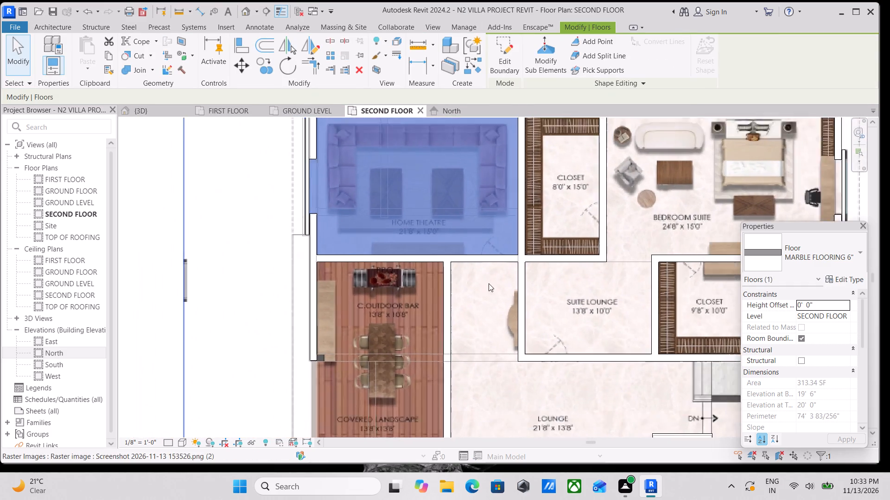
{"action": "scroll", "coordinate": [489, 283], "scroll_direction": "down", "scroll_amount": 1}
{"action": "middle_click_drag", "start_coordinate": [487, 283], "coordinate": [437, 242]}
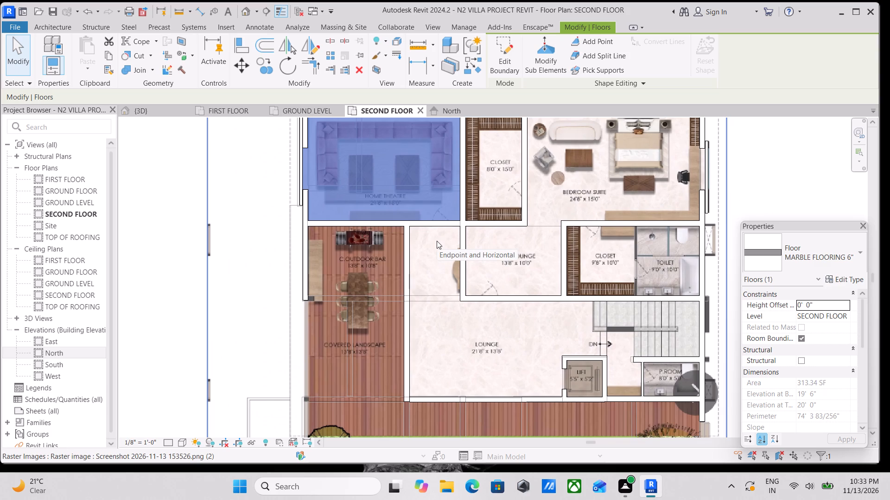
{"action": "scroll", "coordinate": [433, 250], "scroll_direction": "up", "scroll_amount": 2}
{"action": "scroll", "coordinate": [449, 266], "scroll_direction": "down", "scroll_amount": 2}
{"action": "middle_click_drag", "start_coordinate": [449, 266], "coordinate": [427, 208]}
{"action": "scroll", "coordinate": [426, 207], "scroll_direction": "down", "scroll_amount": 5}
{"action": "middle_click_drag", "start_coordinate": [434, 243], "coordinate": [434, 193]}
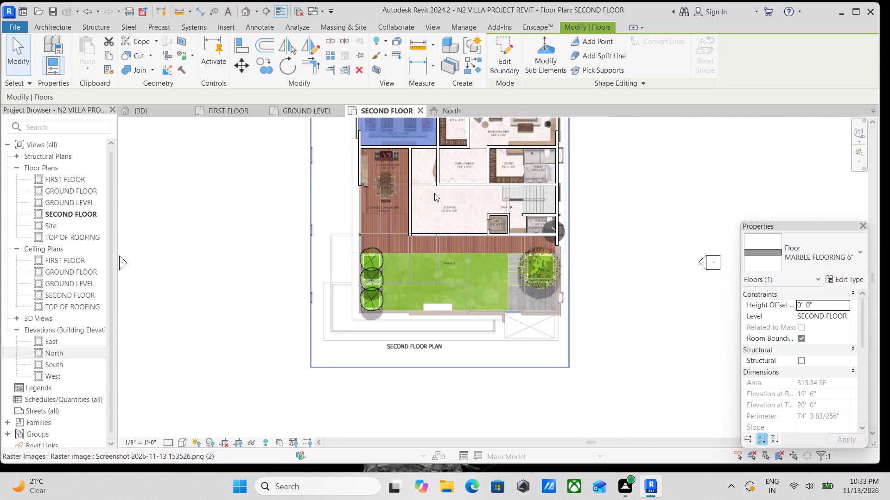
{"action": "scroll", "coordinate": [419, 239], "scroll_direction": "up", "scroll_amount": 4}
{"action": "scroll", "coordinate": [307, 250], "scroll_direction": "up", "scroll_amount": 3}
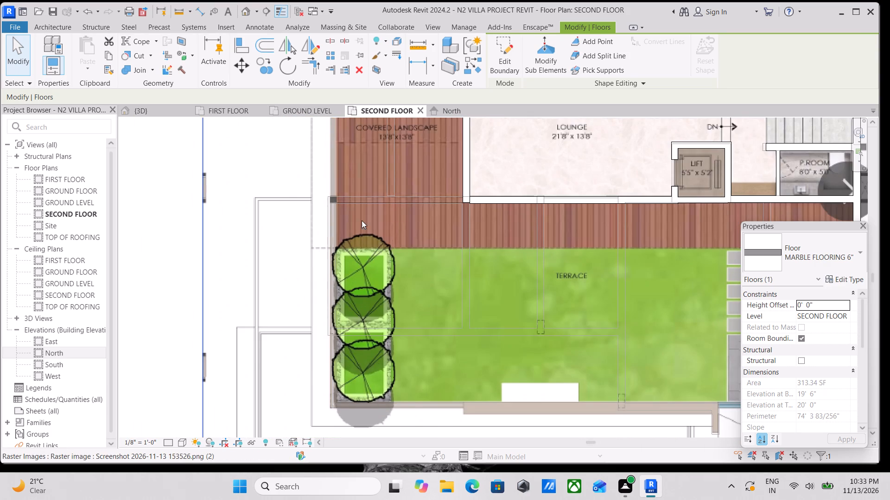
{"action": "scroll", "coordinate": [362, 220], "scroll_direction": "down", "scroll_amount": 2}
{"action": "middle_click_drag", "start_coordinate": [364, 221], "coordinate": [378, 280]}
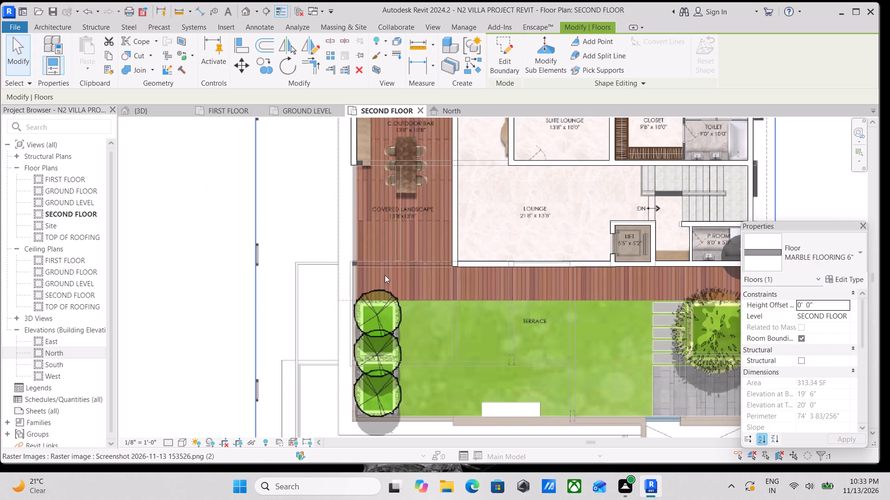
{"action": "scroll", "coordinate": [470, 441], "scroll_direction": "up", "scroll_amount": 4}
{"action": "middle_click_drag", "start_coordinate": [570, 392], "coordinate": [458, 319]}
{"action": "scroll", "coordinate": [458, 319], "scroll_direction": "up", "scroll_amount": 2}
{"action": "scroll", "coordinate": [458, 319], "scroll_direction": "down", "scroll_amount": 2}
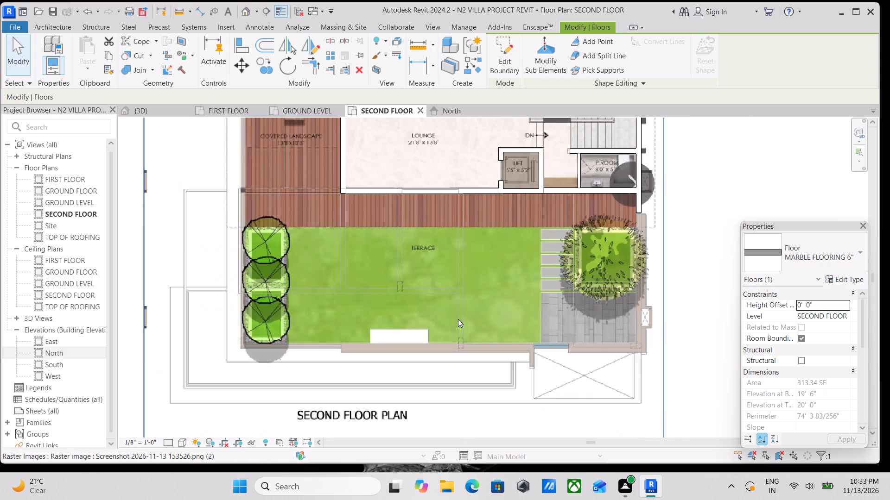
{"action": "scroll", "coordinate": [375, 259], "scroll_direction": "up", "scroll_amount": 1}
{"action": "scroll", "coordinate": [340, 238], "scroll_direction": "down", "scroll_amount": 2}
{"action": "middle_click_drag", "start_coordinate": [341, 239], "coordinate": [371, 324]}
{"action": "scroll", "coordinate": [387, 294], "scroll_direction": "down", "scroll_amount": 1}
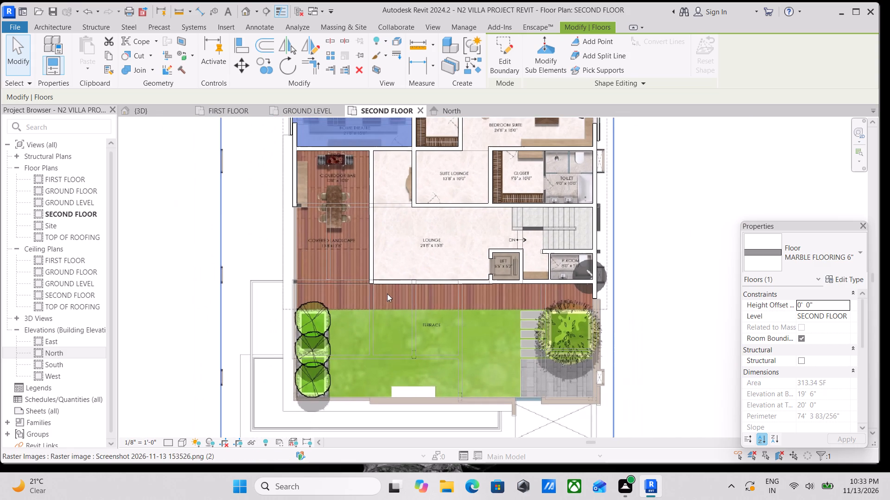
{"action": "middle_click_drag", "start_coordinate": [388, 294], "coordinate": [399, 323]}
{"action": "scroll", "coordinate": [399, 323], "scroll_direction": "up", "scroll_amount": 1}
{"action": "scroll", "coordinate": [399, 323], "scroll_direction": "down", "scroll_amount": 1}
{"action": "middle_click_drag", "start_coordinate": [398, 322], "coordinate": [397, 282]}
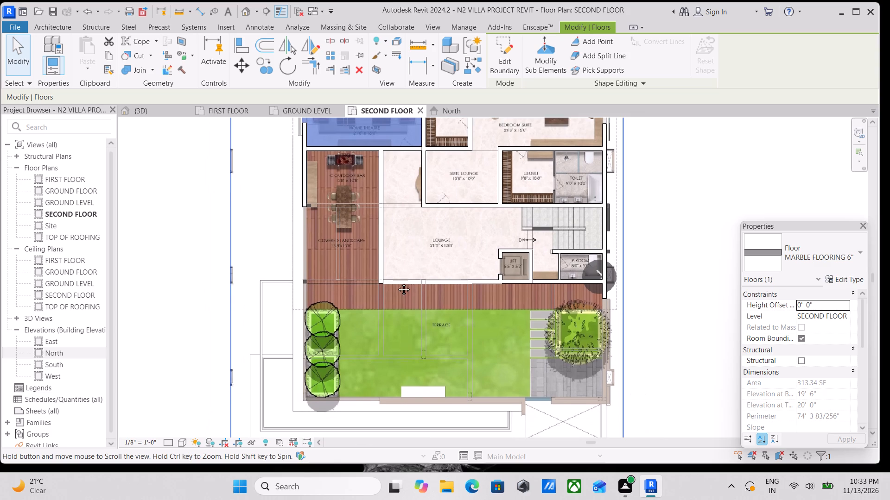
{"action": "middle_click_drag", "start_coordinate": [397, 282], "coordinate": [397, 276]}
{"action": "scroll", "coordinate": [326, 270], "scroll_direction": "up", "scroll_amount": 3}
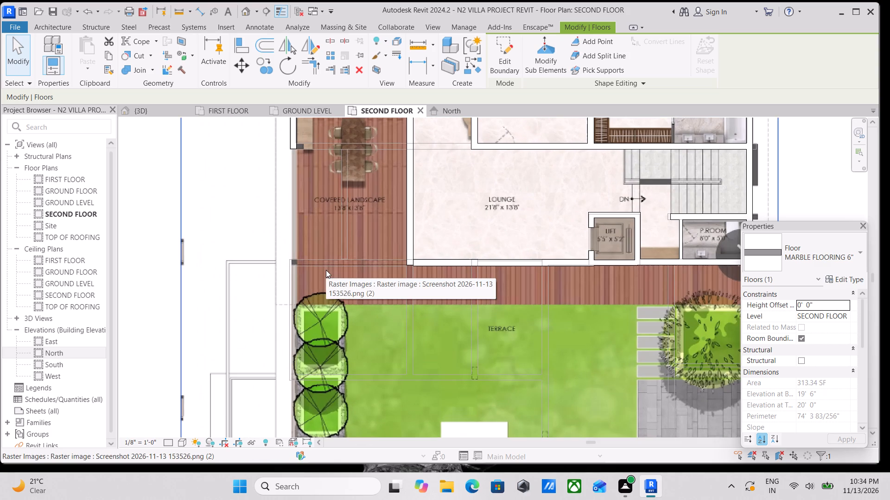
{"action": "scroll", "coordinate": [326, 270], "scroll_direction": "down", "scroll_amount": 3}
{"action": "middle_click_drag", "start_coordinate": [326, 270], "coordinate": [323, 276]}
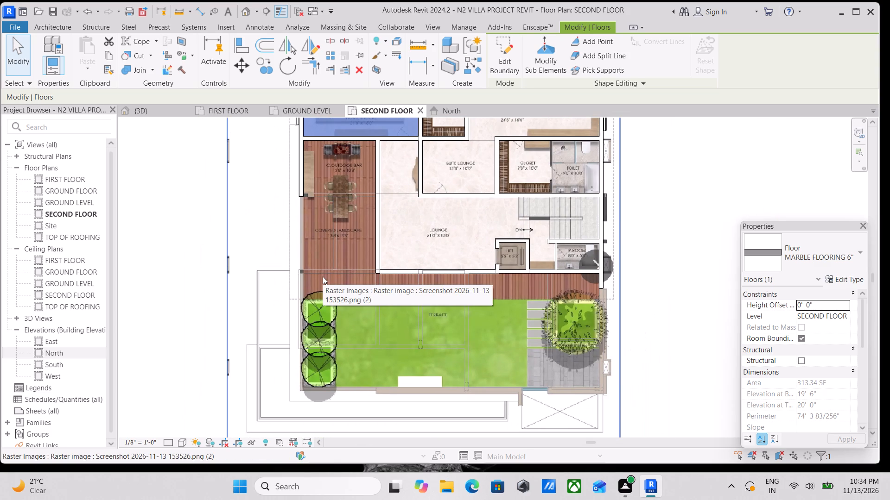
{"action": "scroll", "coordinate": [323, 276], "scroll_direction": "up", "scroll_amount": 3}
{"action": "middle_click_drag", "start_coordinate": [322, 261], "coordinate": [325, 205]}
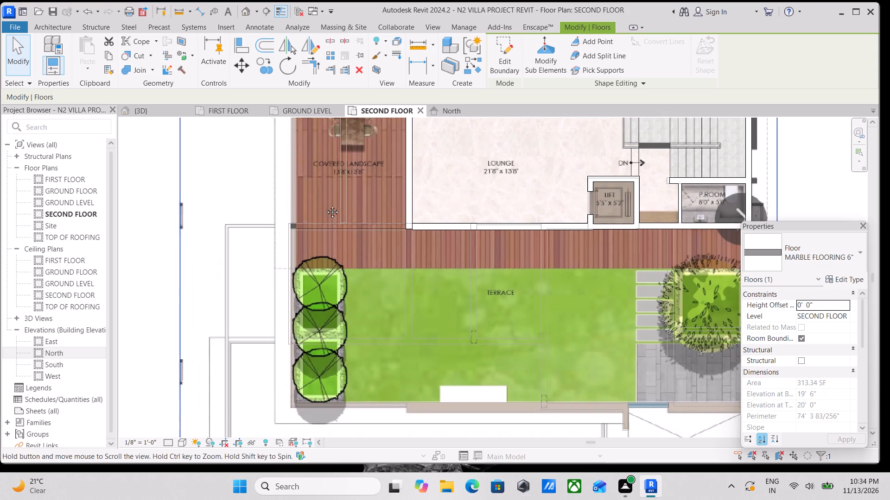
{"action": "middle_click_drag", "start_coordinate": [325, 205], "coordinate": [325, 205]}
{"action": "scroll", "coordinate": [326, 203], "scroll_direction": "down", "scroll_amount": 3}
{"action": "middle_click_drag", "start_coordinate": [326, 203], "coordinate": [347, 231]}
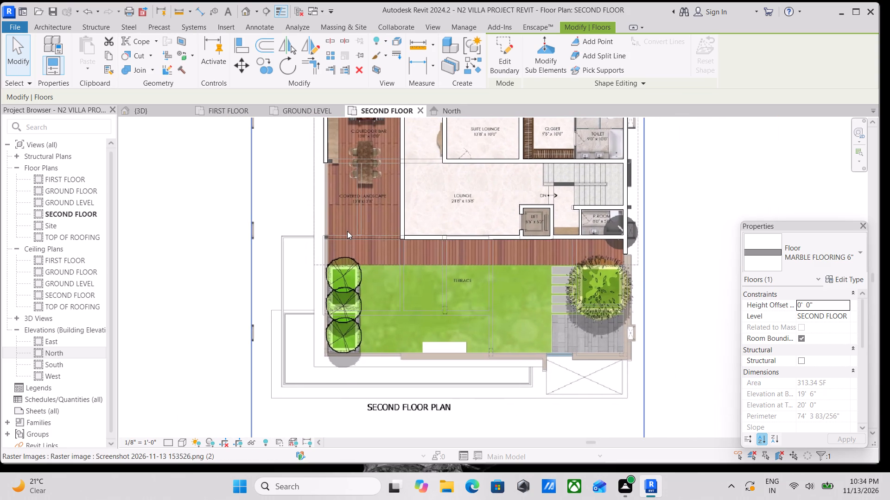
{"action": "scroll", "coordinate": [347, 231], "scroll_direction": "up", "scroll_amount": 2}
{"action": "middle_click_drag", "start_coordinate": [347, 231], "coordinate": [380, 311]}
{"action": "scroll", "coordinate": [374, 296], "scroll_direction": "up", "scroll_amount": 2}
{"action": "scroll", "coordinate": [374, 296], "scroll_direction": "down", "scroll_amount": 2}
{"action": "middle_click_drag", "start_coordinate": [374, 296], "coordinate": [409, 378]}
{"action": "scroll", "coordinate": [550, 262], "scroll_direction": "down", "scroll_amount": 2}
{"action": "middle_click_drag", "start_coordinate": [550, 262], "coordinate": [503, 299]}
{"action": "scroll", "coordinate": [477, 216], "scroll_direction": "up", "scroll_amount": 3}
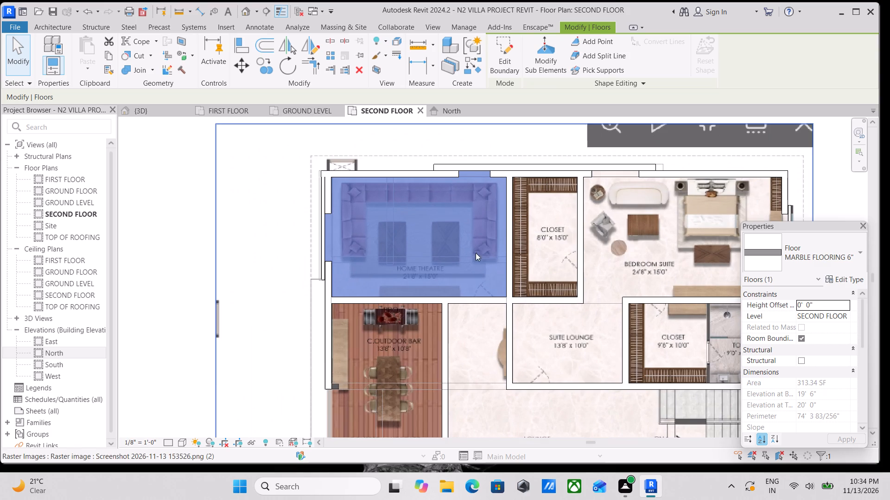
{"action": "key", "text": "Escape"}
{"action": "scroll", "coordinate": [480, 273], "scroll_direction": "down", "scroll_amount": 1}
{"action": "middle_click", "coordinate": [480, 273]}
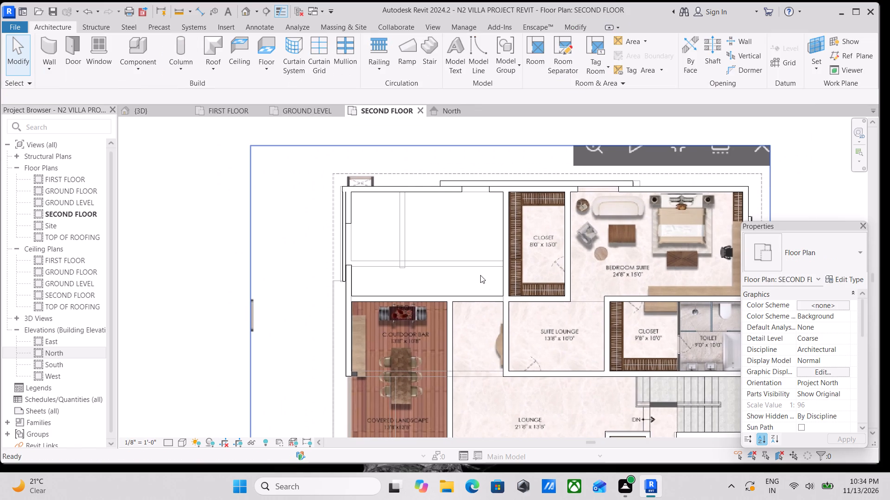
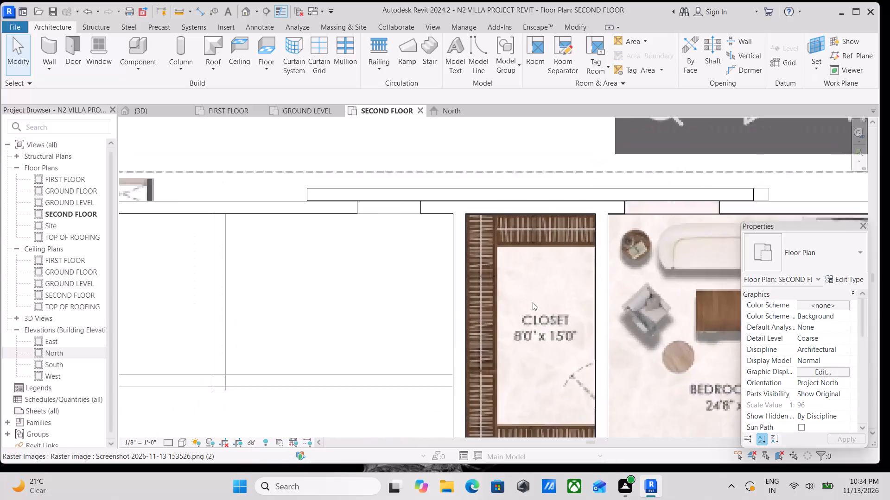
Start a MARBLE FLOORING 6" architectural floor and draw a rectangular boundary around the 8'0" x 15'0" closet's inner wall faces.
{"action": "scroll", "coordinate": [533, 302], "scroll_direction": "down", "scroll_amount": 5}
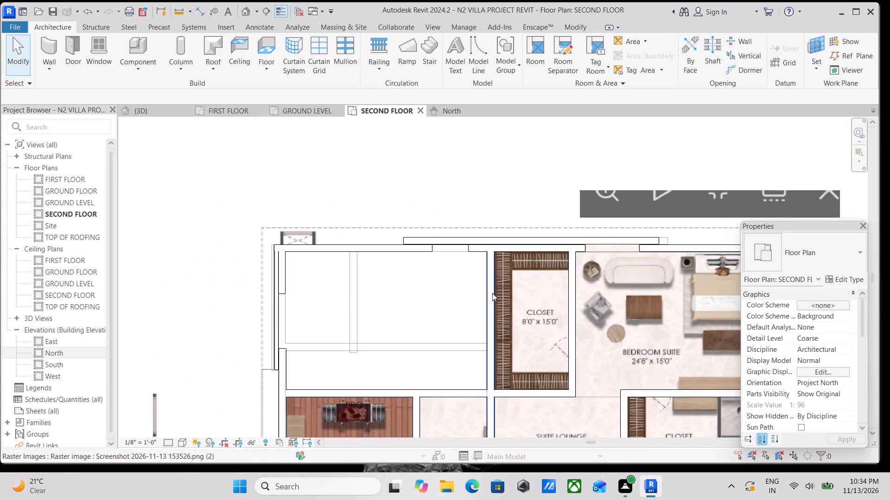
{"action": "scroll", "coordinate": [504, 294], "scroll_direction": "down", "scroll_amount": 2}
{"action": "middle_click_drag", "start_coordinate": [507, 289], "coordinate": [439, 254]}
{"action": "scroll", "coordinate": [439, 254], "scroll_direction": "up", "scroll_amount": 2}
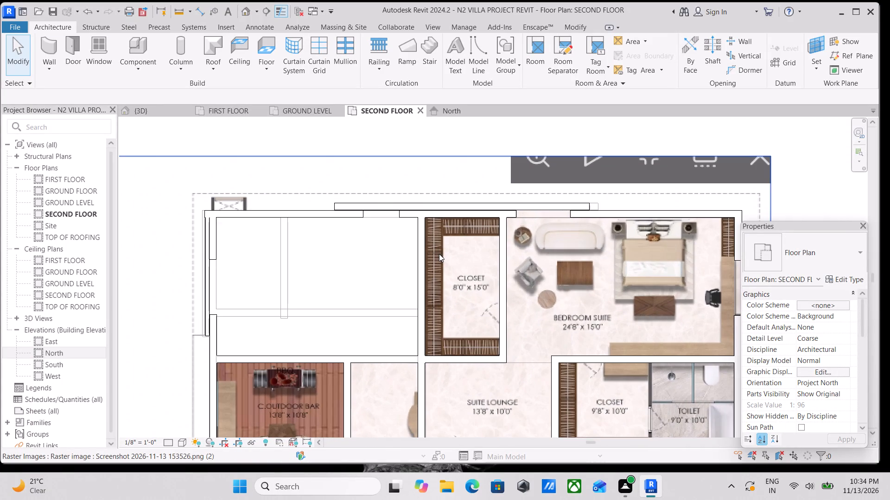
{"action": "scroll", "coordinate": [439, 254], "scroll_direction": "up", "scroll_amount": 3}
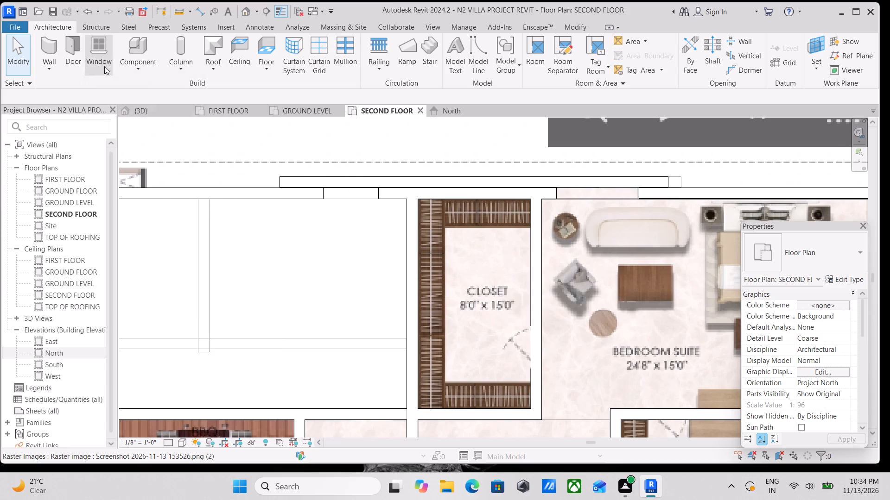
{"action": "left_click", "coordinate": [270, 67]}
{"action": "left_click", "coordinate": [271, 88]}
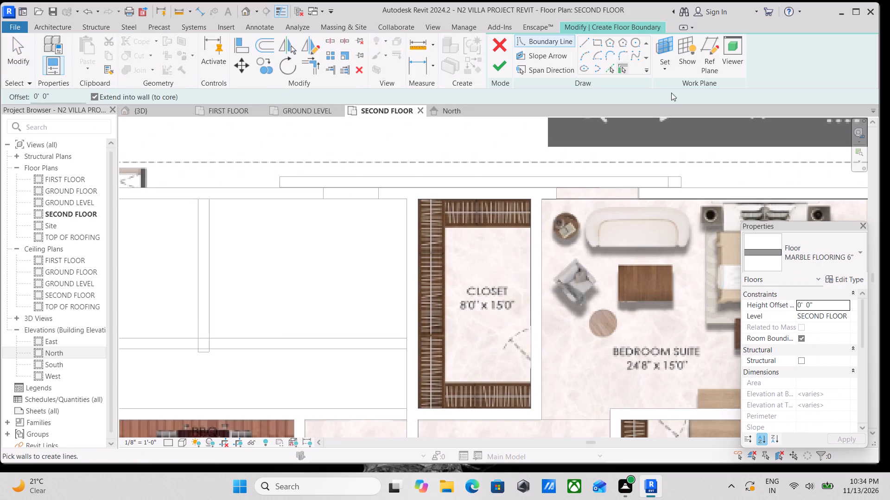
{"action": "left_click", "coordinate": [599, 46]}
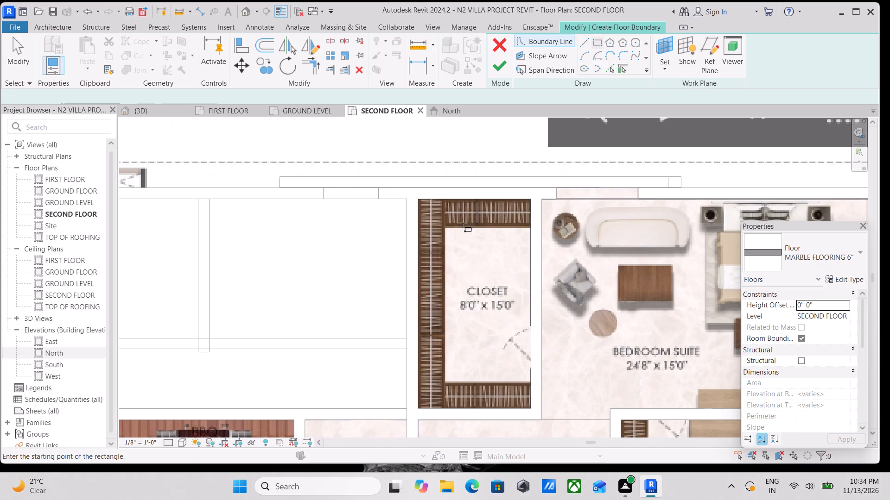
{"action": "scroll", "coordinate": [438, 228], "scroll_direction": "up", "scroll_amount": 4}
{"action": "left_click", "coordinate": [413, 181]}
{"action": "middle_click_drag", "start_coordinate": [534, 361], "coordinate": [490, 219]}
{"action": "middle_click_drag", "start_coordinate": [531, 336], "coordinate": [487, 245]}
{"action": "left_click", "coordinate": [518, 313]}
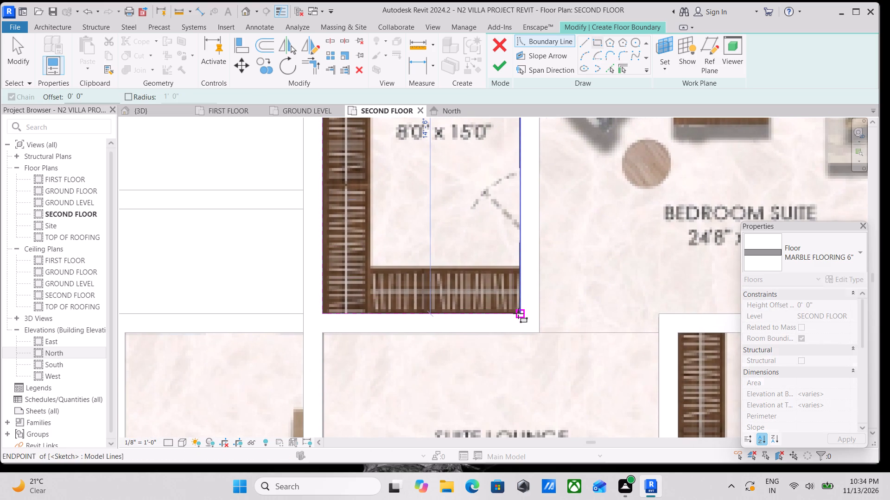
Finish the 8'0" x 15'0" closet's floor without attaching the walls below to it, and clear the selection.
{"action": "scroll", "coordinate": [488, 241], "scroll_direction": "down", "scroll_amount": 3}
{"action": "middle_click_drag", "start_coordinate": [487, 241], "coordinate": [445, 337]}
{"action": "scroll", "coordinate": [446, 342], "scroll_direction": "down", "scroll_amount": 4}
{"action": "scroll", "coordinate": [611, 337], "scroll_direction": "down", "scroll_amount": 1}
{"action": "middle_click_drag", "start_coordinate": [609, 336], "coordinate": [592, 330]}
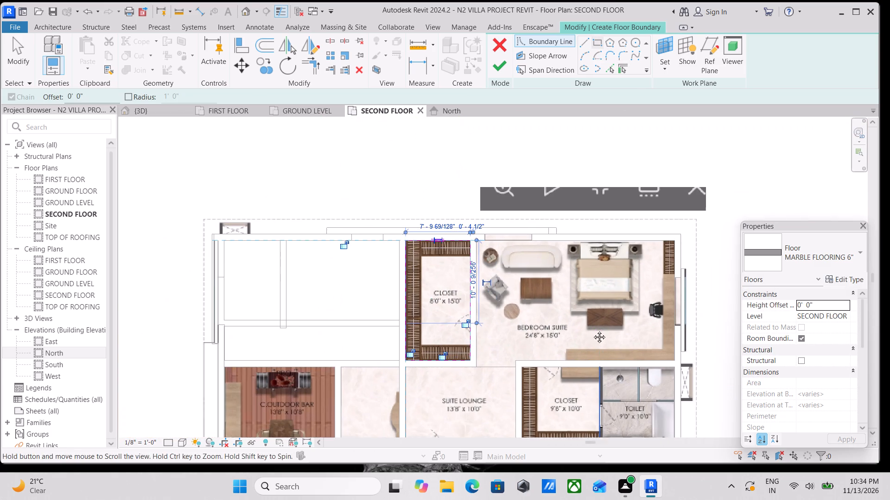
{"action": "middle_click_drag", "start_coordinate": [592, 330], "coordinate": [560, 306]}
{"action": "middle_click_drag", "start_coordinate": [492, 322], "coordinate": [508, 319]}
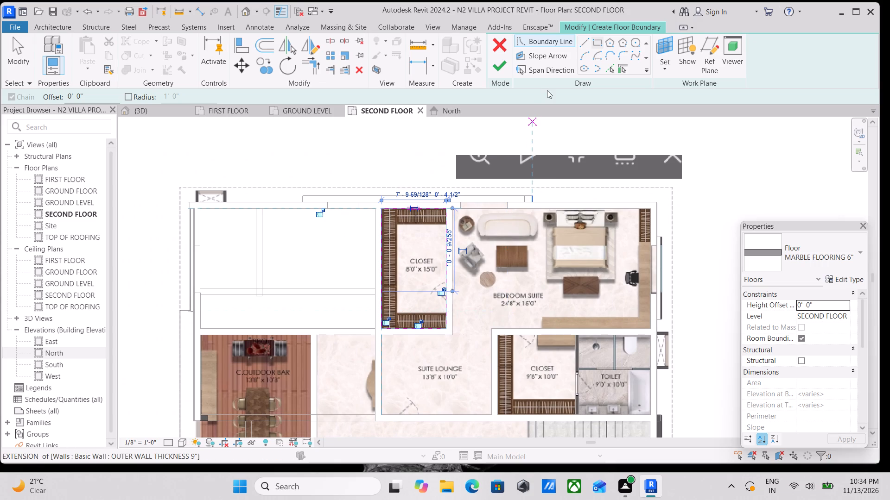
{"action": "left_click", "coordinate": [504, 66]}
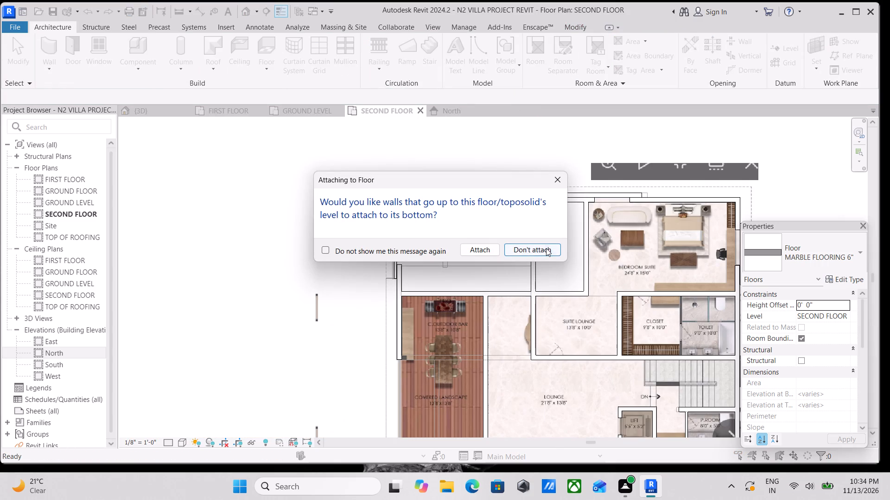
{"action": "left_click", "coordinate": [546, 248]}
{"action": "scroll", "coordinate": [625, 295], "scroll_direction": "up", "scroll_amount": 1}
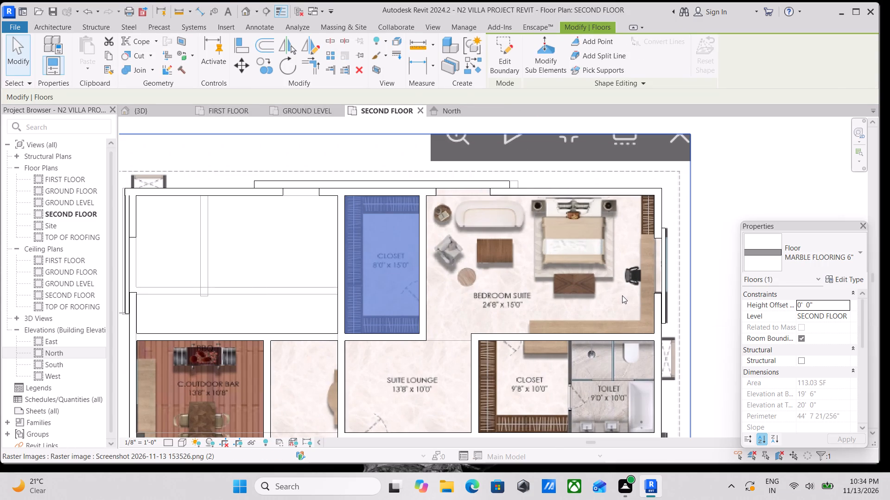
{"action": "key", "text": "Escape"}
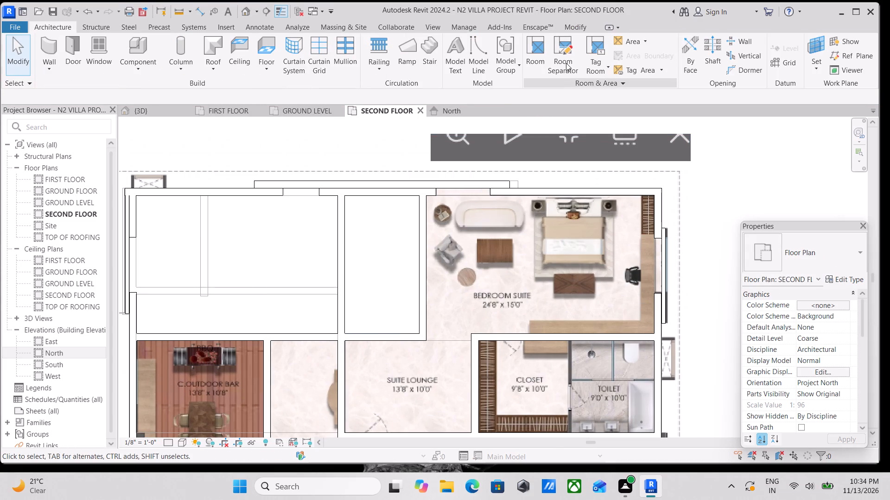
Start another MARBLE FLOORING 6" floor and draw a boundary line along the suite lounge's lower wall face from corner to corner.
{"action": "left_click", "coordinate": [256, 69]}
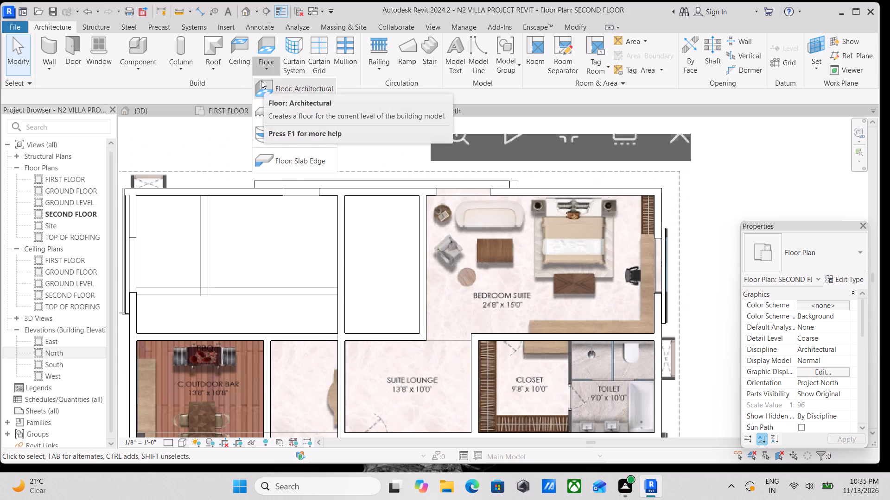
{"action": "left_click", "coordinate": [261, 82]}
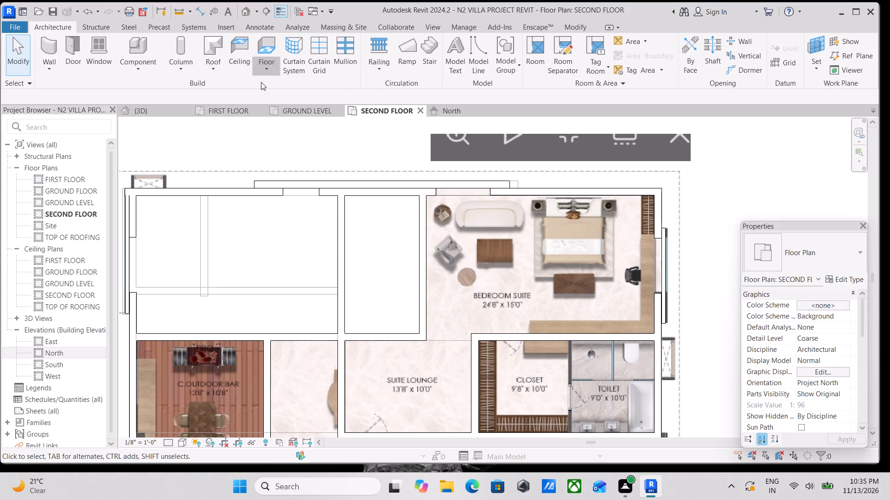
{"action": "middle_click_drag", "start_coordinate": [456, 304], "coordinate": [436, 283]}
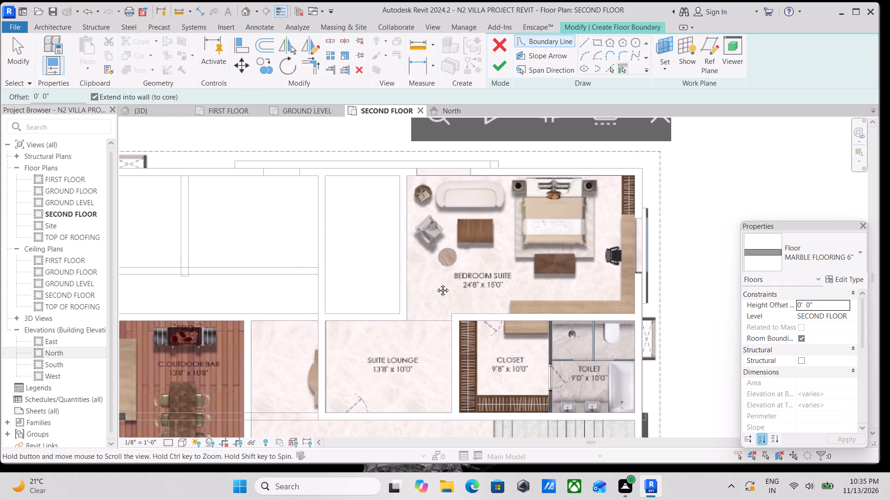
{"action": "middle_click_drag", "start_coordinate": [436, 283], "coordinate": [435, 282]}
{"action": "left_click", "coordinate": [581, 43]}
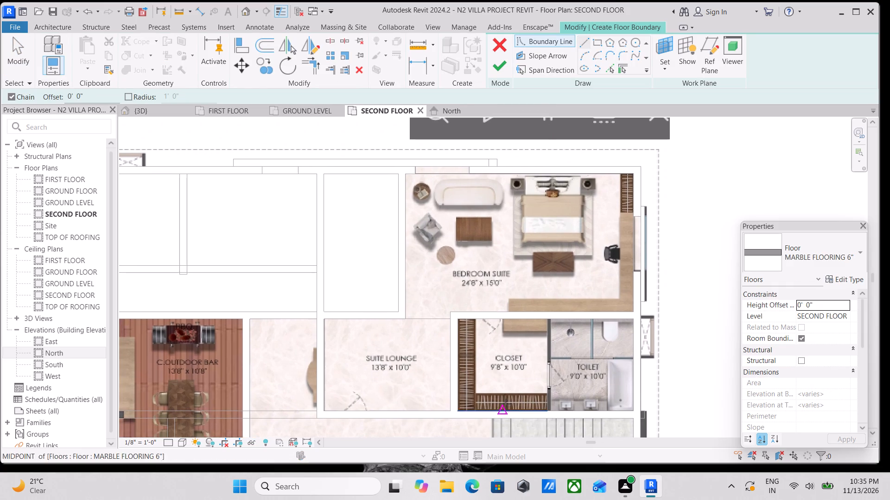
{"action": "scroll", "coordinate": [502, 397], "scroll_direction": "down", "scroll_amount": 3}
{"action": "middle_click_drag", "start_coordinate": [490, 378], "coordinate": [477, 322]}
{"action": "scroll", "coordinate": [436, 344], "scroll_direction": "up", "scroll_amount": 3}
{"action": "scroll", "coordinate": [356, 340], "scroll_direction": "up", "scroll_amount": 7}
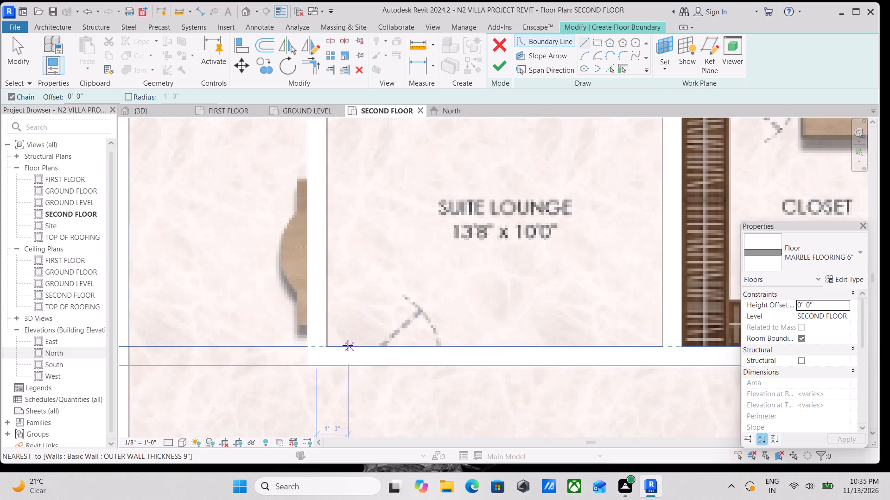
{"action": "left_click", "coordinate": [328, 344]}
{"action": "middle_click_drag", "start_coordinate": [605, 352], "coordinate": [496, 337]}
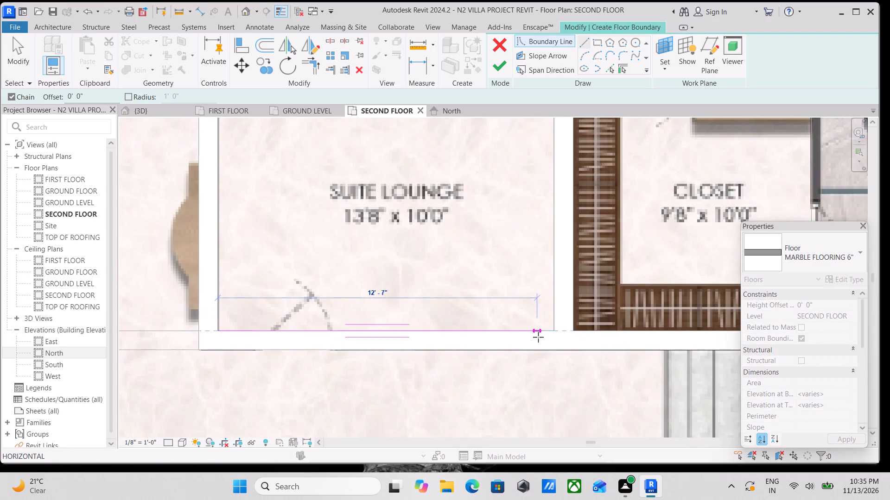
{"action": "left_click", "coordinate": [550, 332]}
Continue the floor boundary up the wall between the suite lounge and closet, and along the bedroom suite's lower wall to the outer wall.
{"action": "middle_click_drag", "start_coordinate": [560, 271], "coordinate": [555, 433]}
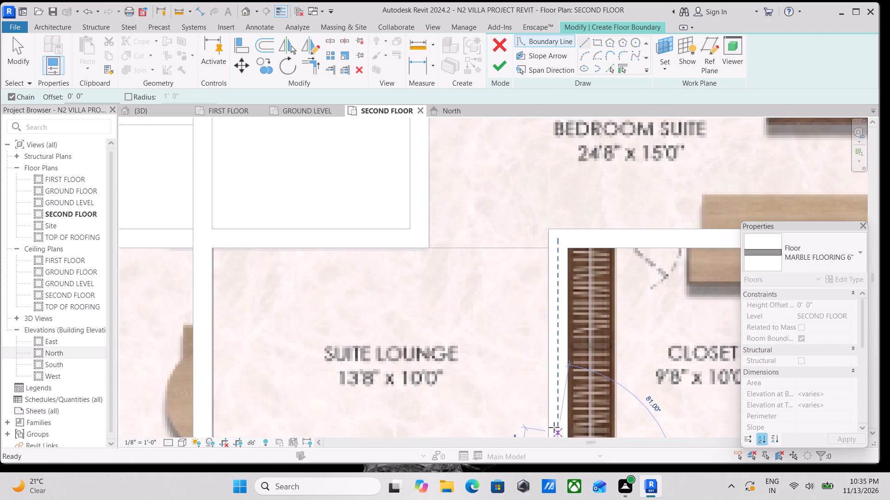
{"action": "middle_click_drag", "start_coordinate": [524, 251], "coordinate": [550, 351]}
{"action": "left_click", "coordinate": [572, 331]}
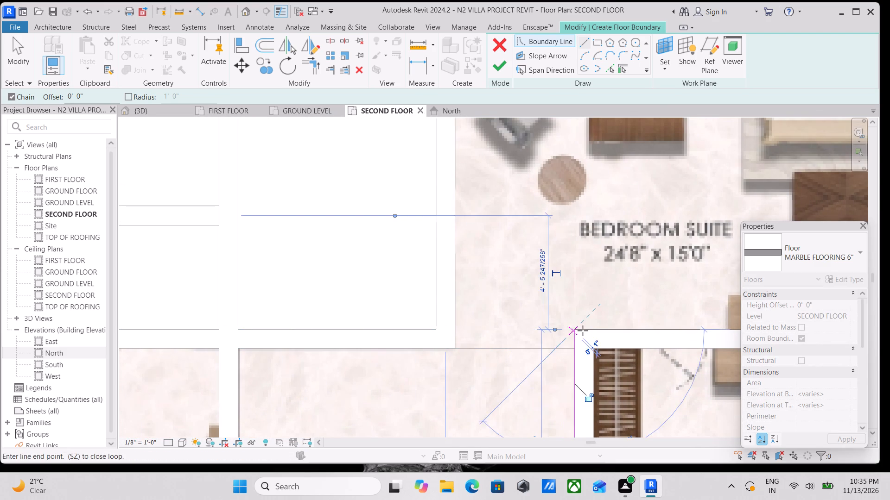
{"action": "middle_click_drag", "start_coordinate": [583, 331], "coordinate": [370, 357]}
{"action": "middle_click_drag", "start_coordinate": [599, 350], "coordinate": [416, 353]}
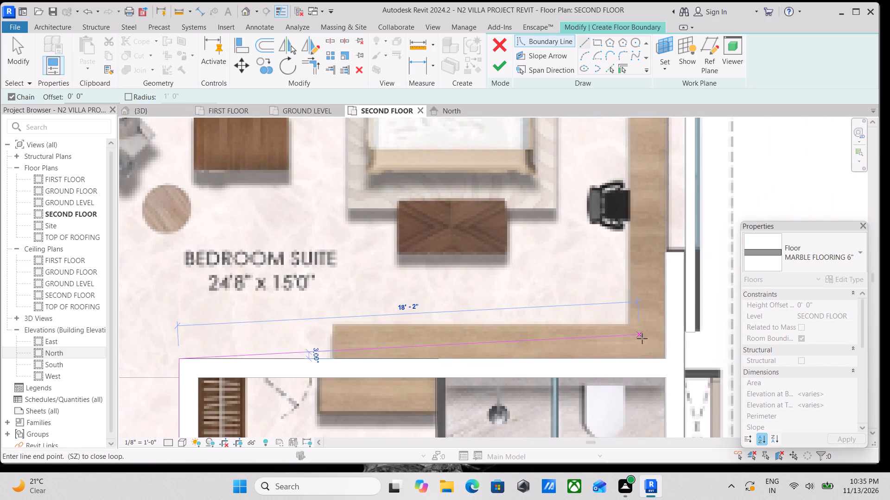
{"action": "left_click", "coordinate": [666, 358]}
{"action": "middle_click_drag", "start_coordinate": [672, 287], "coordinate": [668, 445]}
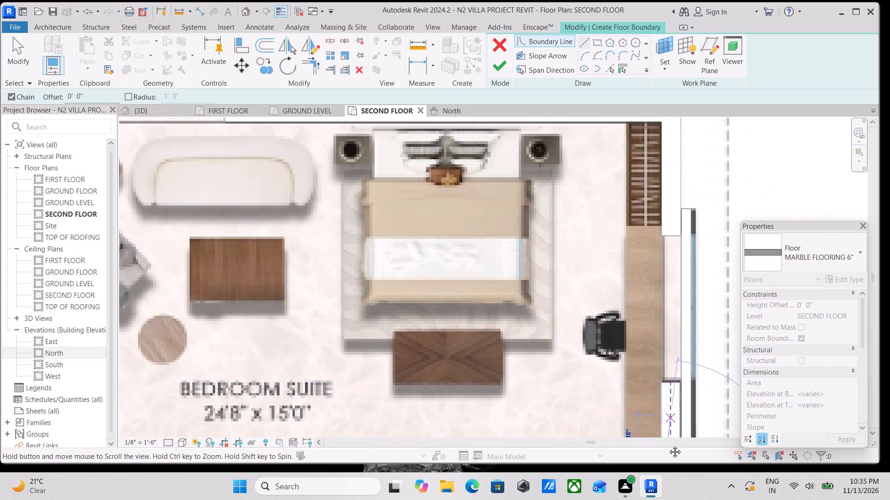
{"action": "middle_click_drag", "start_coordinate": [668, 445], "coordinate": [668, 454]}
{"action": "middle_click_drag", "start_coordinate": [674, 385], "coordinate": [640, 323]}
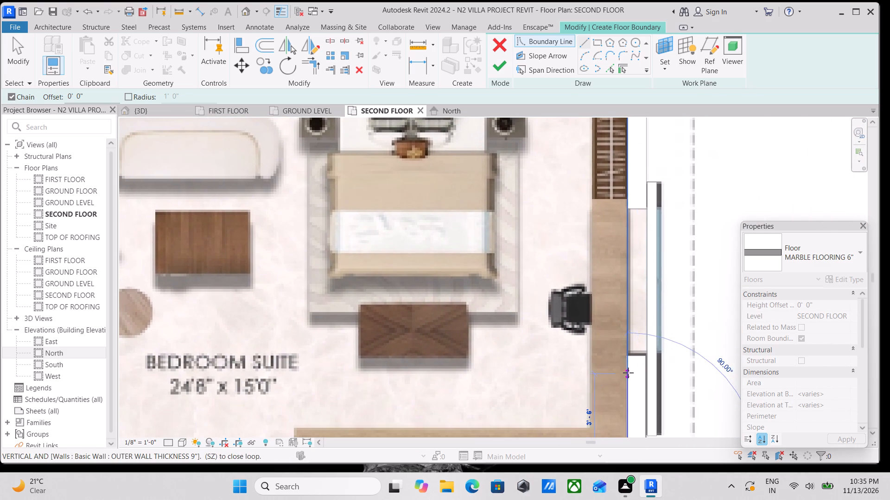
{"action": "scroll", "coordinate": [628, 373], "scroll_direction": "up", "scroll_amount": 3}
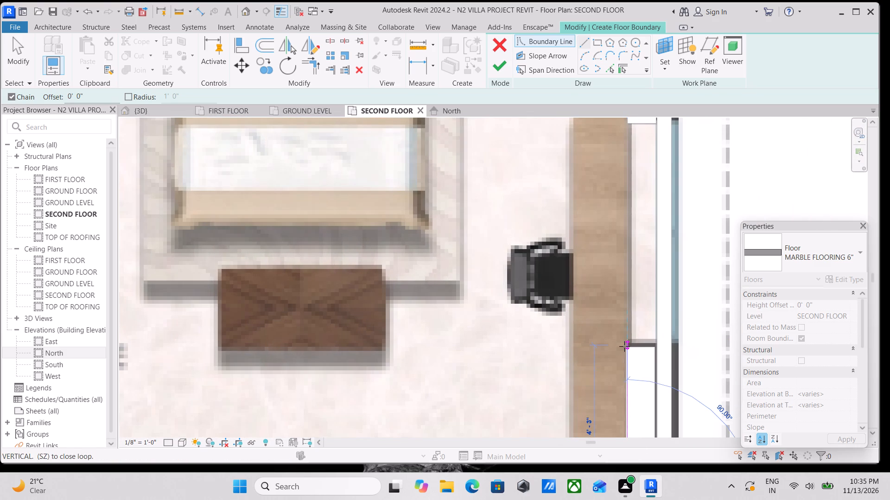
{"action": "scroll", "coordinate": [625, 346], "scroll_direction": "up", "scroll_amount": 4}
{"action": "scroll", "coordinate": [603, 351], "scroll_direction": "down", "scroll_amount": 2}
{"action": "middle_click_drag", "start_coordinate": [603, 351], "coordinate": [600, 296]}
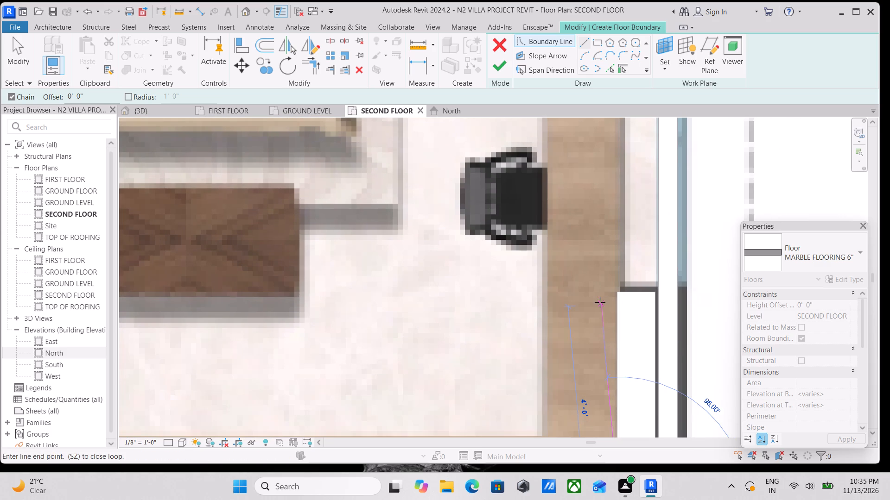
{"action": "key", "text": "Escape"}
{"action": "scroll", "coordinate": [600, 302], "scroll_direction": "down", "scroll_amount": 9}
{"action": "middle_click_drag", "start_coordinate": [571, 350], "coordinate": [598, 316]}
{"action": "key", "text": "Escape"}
Shorten the bedroom suite's lower boundary line so its outer end meets the outer wall's inner face.
{"action": "scroll", "coordinate": [627, 329], "scroll_direction": "up", "scroll_amount": 5}
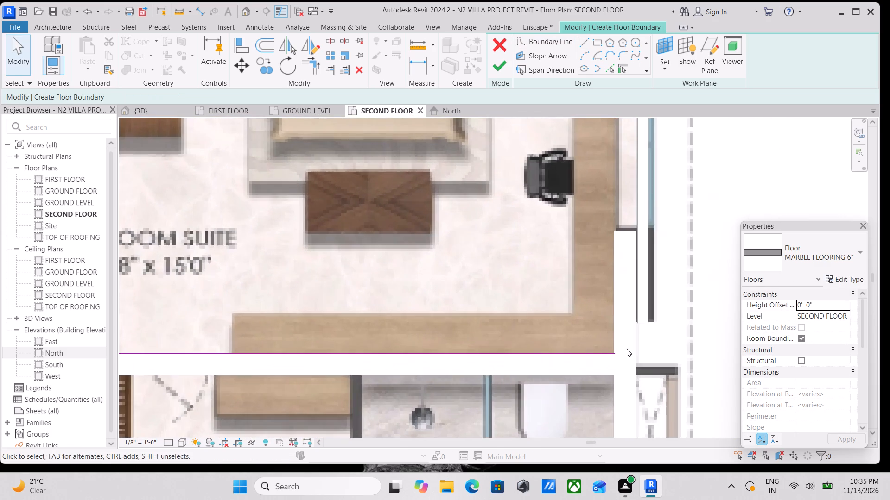
{"action": "scroll", "coordinate": [619, 355], "scroll_direction": "up", "scroll_amount": 7}
{"action": "left_click", "coordinate": [612, 350]}
{"action": "scroll", "coordinate": [605, 358], "scroll_direction": "up", "scroll_amount": 4}
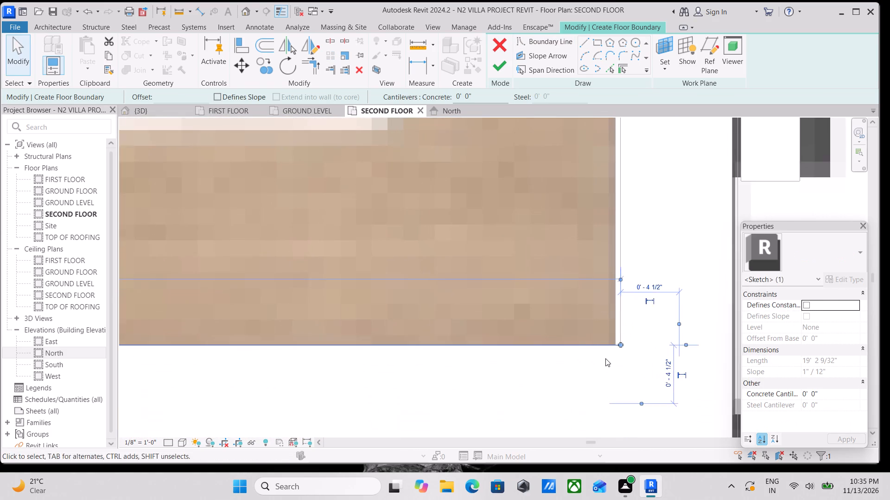
{"action": "scroll", "coordinate": [605, 358], "scroll_direction": "up", "scroll_amount": 9}
{"action": "left_click_drag", "start_coordinate": [617, 344], "coordinate": [605, 344]}
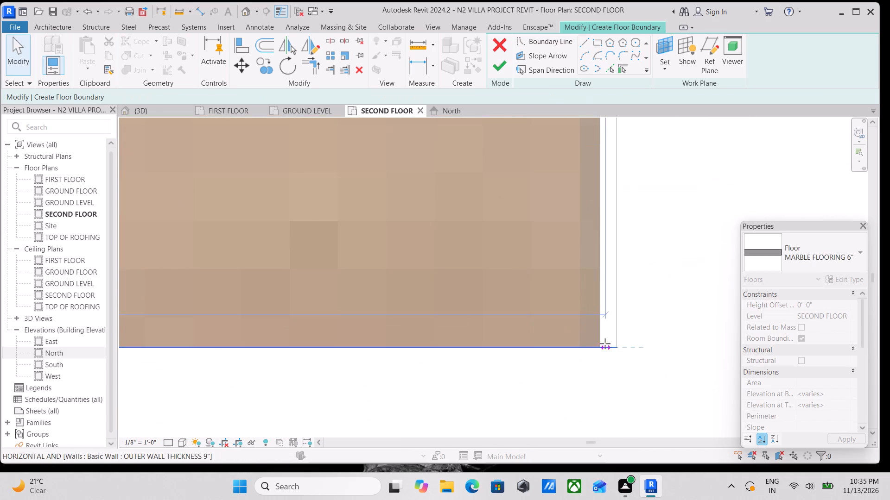
{"action": "left_click_drag", "start_coordinate": [605, 344], "coordinate": [601, 344]}
{"action": "scroll", "coordinate": [601, 344], "scroll_direction": "down", "scroll_amount": 16}
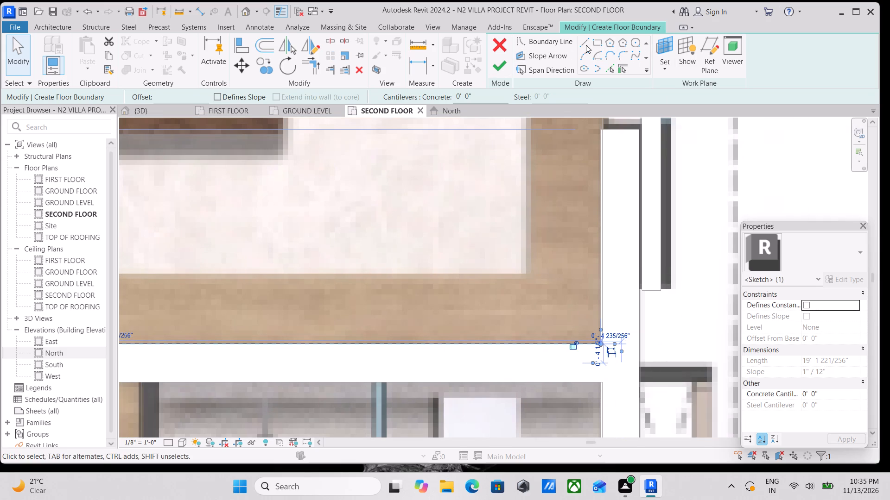
Draw the floor boundary from the shortened line's end up the outer wall's inner face, and about 9" outward along the window opening's lower edge.
{"action": "left_click", "coordinate": [586, 45]}
{"action": "scroll", "coordinate": [610, 335], "scroll_direction": "up", "scroll_amount": 7}
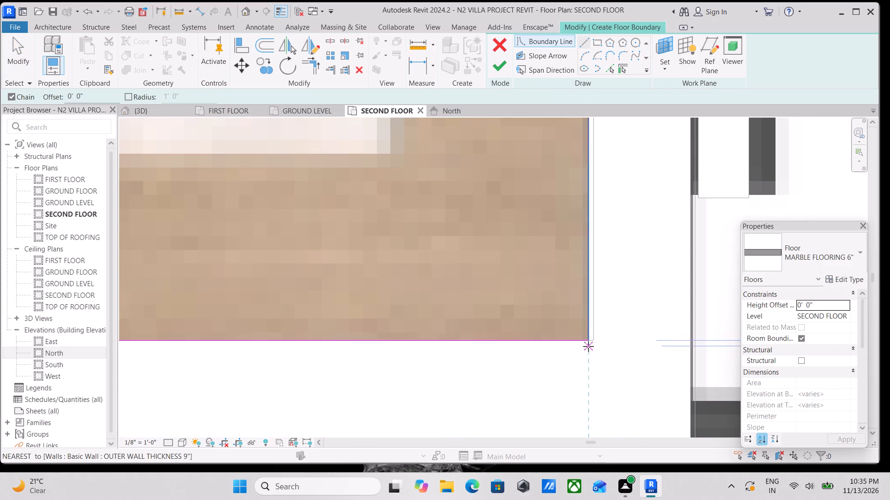
{"action": "left_click", "coordinate": [587, 344]}
{"action": "middle_click_drag", "start_coordinate": [596, 142], "coordinate": [615, 273]}
{"action": "scroll", "coordinate": [620, 174], "scroll_direction": "down", "scroll_amount": 2}
{"action": "middle_click_drag", "start_coordinate": [620, 174], "coordinate": [629, 392]}
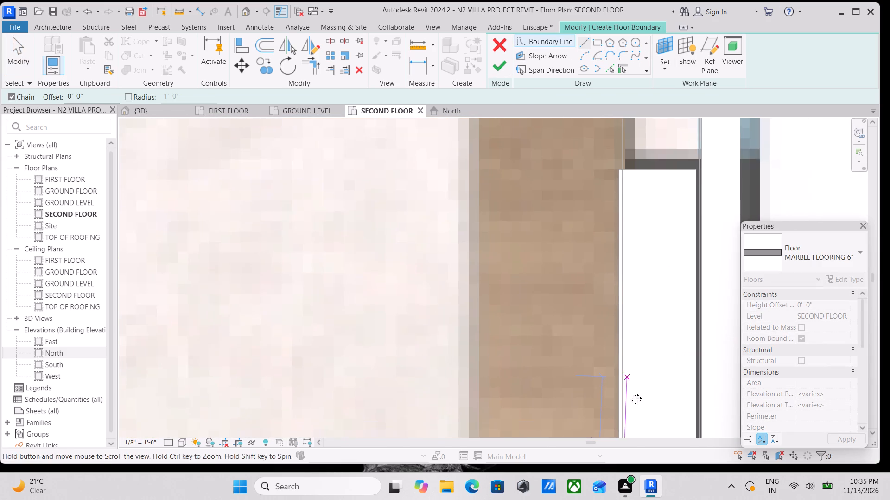
{"action": "middle_click_drag", "start_coordinate": [629, 392], "coordinate": [630, 397]}
{"action": "middle_click_drag", "start_coordinate": [628, 221], "coordinate": [627, 269]}
{"action": "left_click", "coordinate": [617, 237]}
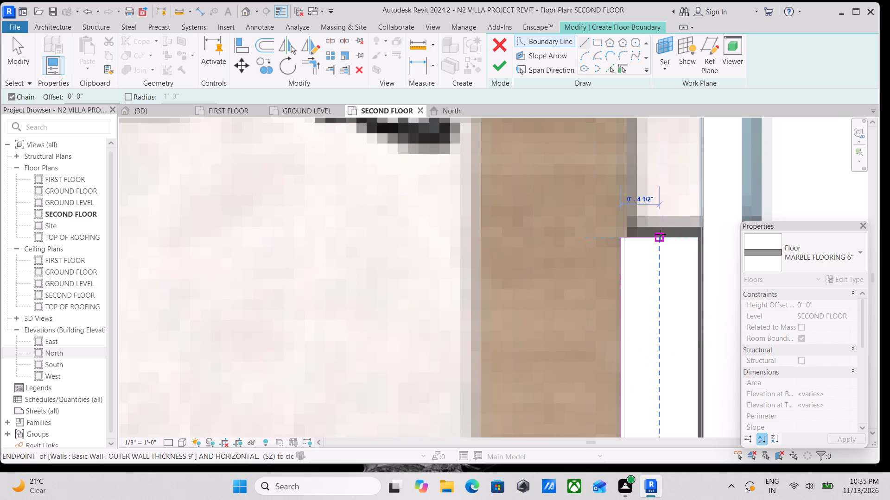
{"action": "scroll", "coordinate": [700, 237], "scroll_direction": "up", "scroll_amount": 3}
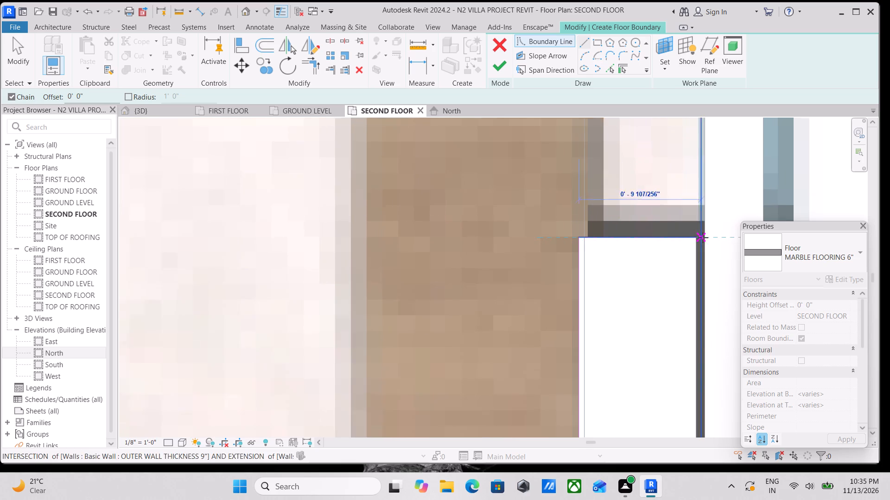
{"action": "scroll", "coordinate": [703, 237], "scroll_direction": "up", "scroll_amount": 1}
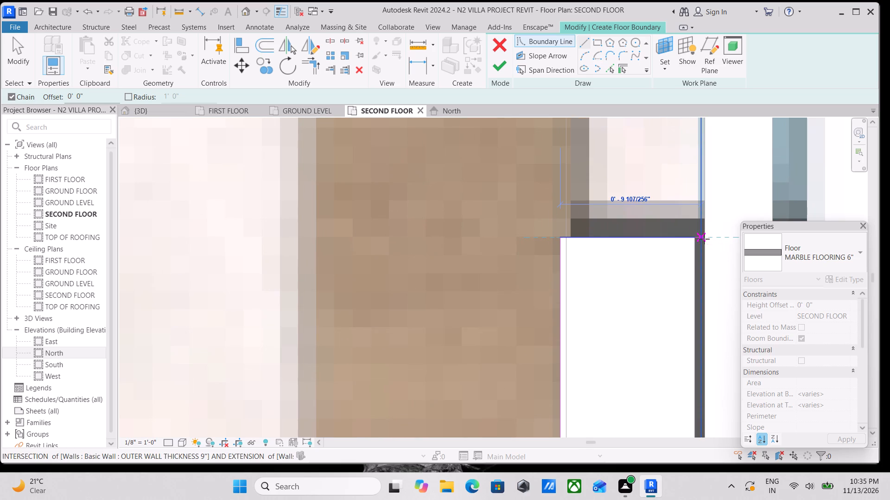
{"action": "left_click", "coordinate": [708, 239]}
{"action": "middle_click_drag", "start_coordinate": [712, 186], "coordinate": [707, 233]}
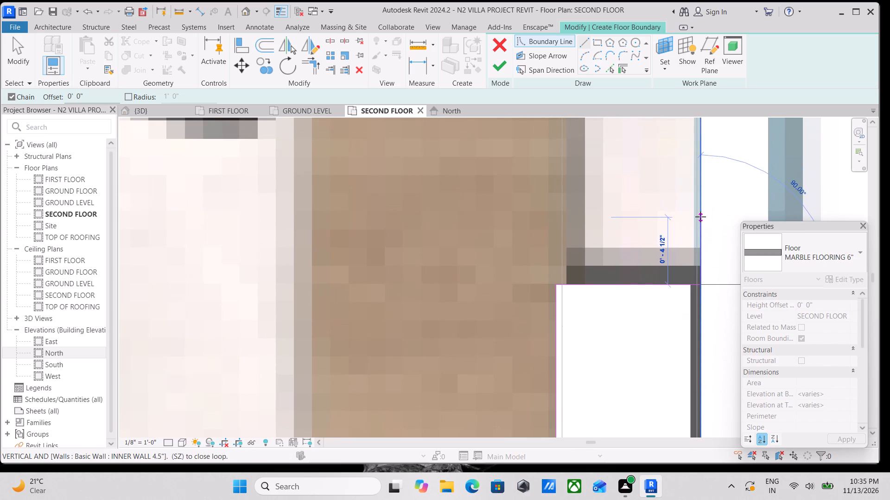
Continue the floor boundary along the window opening's outer face to its upper edge and back inward to the outer wall's inner face.
{"action": "scroll", "coordinate": [700, 217], "scroll_direction": "down", "scroll_amount": 8}
{"action": "middle_click_drag", "start_coordinate": [700, 217], "coordinate": [689, 392]}
{"action": "scroll", "coordinate": [692, 198], "scroll_direction": "down", "scroll_amount": 2}
{"action": "middle_click_drag", "start_coordinate": [692, 198], "coordinate": [712, 346]}
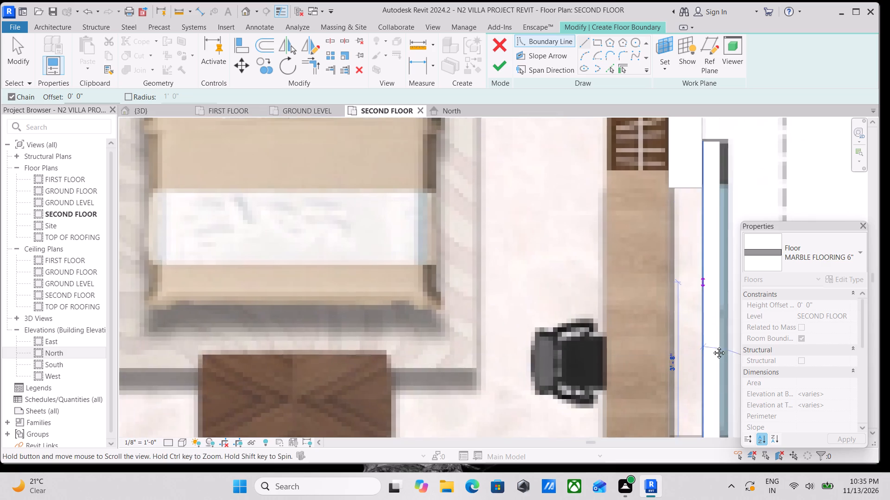
{"action": "middle_click_drag", "start_coordinate": [712, 346], "coordinate": [720, 402]}
{"action": "scroll", "coordinate": [721, 312], "scroll_direction": "up", "scroll_amount": 10}
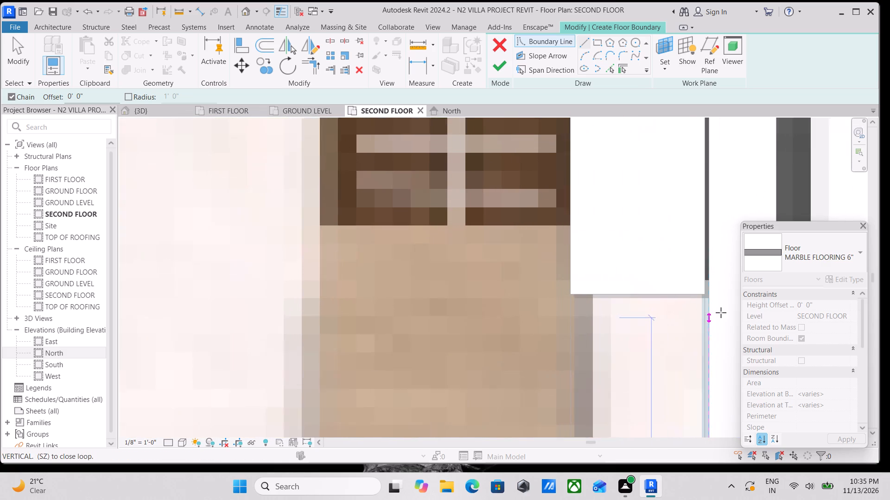
{"action": "scroll", "coordinate": [721, 312], "scroll_direction": "up", "scroll_amount": 4}
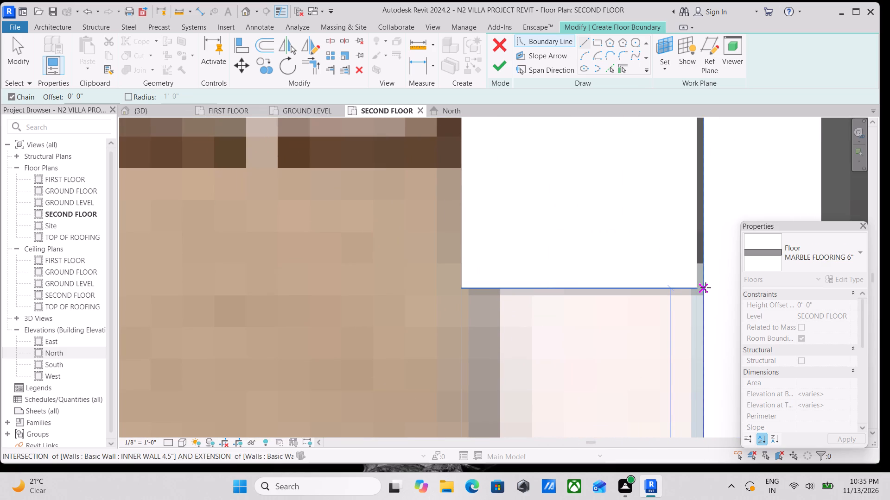
{"action": "left_click", "coordinate": [706, 287]}
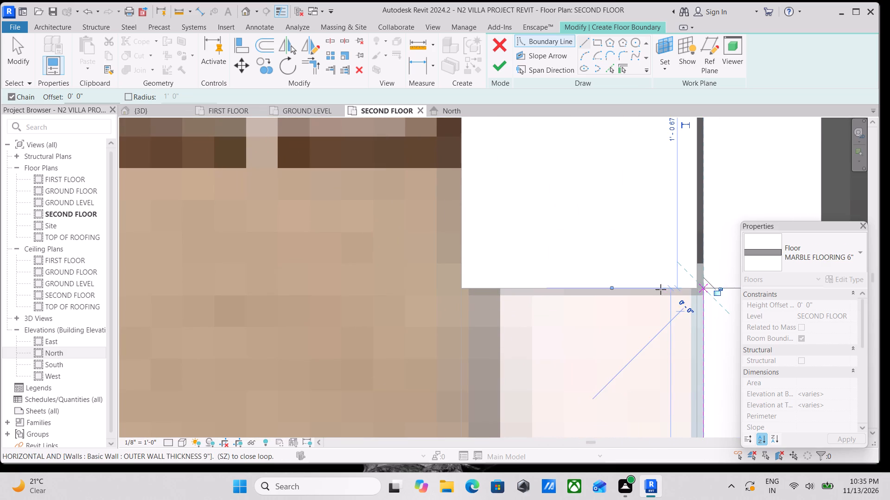
{"action": "left_click", "coordinate": [459, 293]}
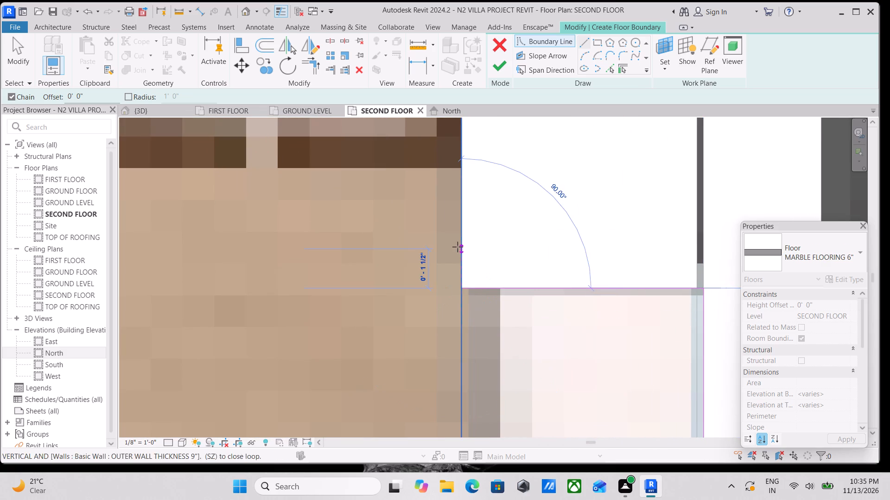
Continue the floor boundary up the outer wall's inner face to the bedroom suite's upper corner beside the wardrobe.
{"action": "middle_click_drag", "start_coordinate": [458, 247], "coordinate": [476, 351]}
{"action": "scroll", "coordinate": [492, 287], "scroll_direction": "down", "scroll_amount": 4}
{"action": "middle_click_drag", "start_coordinate": [492, 287], "coordinate": [466, 440]}
{"action": "scroll", "coordinate": [460, 421], "scroll_direction": "down", "scroll_amount": 5}
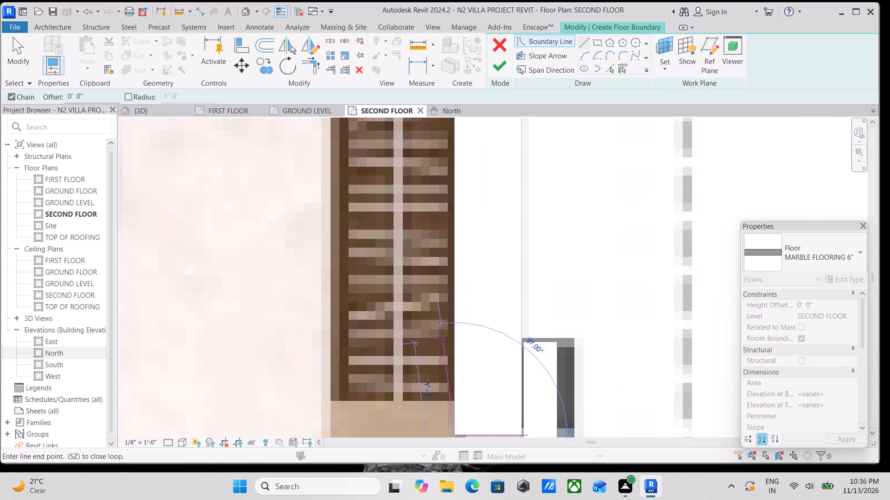
{"action": "middle_click_drag", "start_coordinate": [443, 337], "coordinate": [445, 294]}
{"action": "scroll", "coordinate": [446, 287], "scroll_direction": "up", "scroll_amount": 1}
{"action": "scroll", "coordinate": [447, 286], "scroll_direction": "down", "scroll_amount": 5}
{"action": "middle_click_drag", "start_coordinate": [447, 286], "coordinate": [473, 377]}
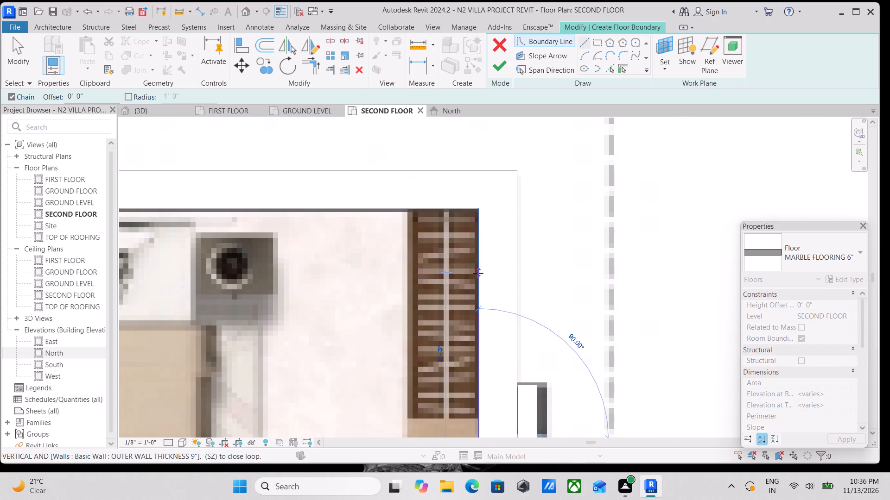
{"action": "left_click", "coordinate": [476, 211]}
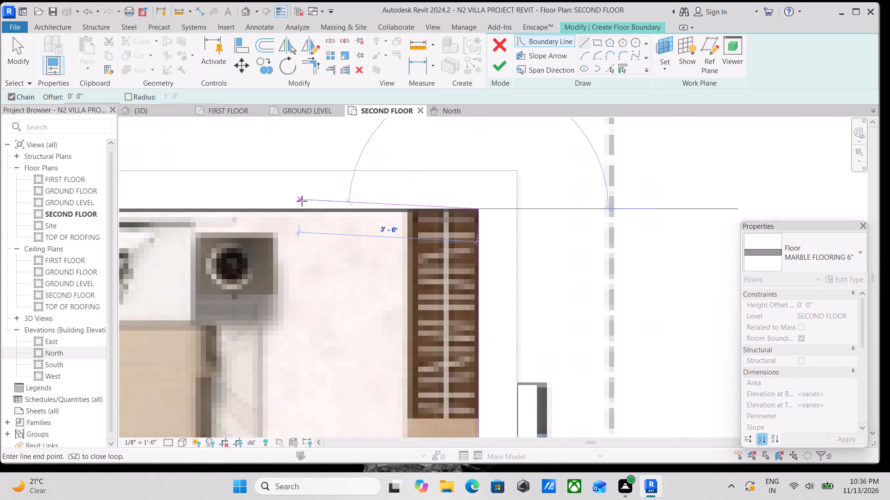
Draw the floor boundary along the bedroom suite's upper wall to the window opening above the sofa, and about 9 3/4" outward along its near edge.
{"action": "middle_click_drag", "start_coordinate": [302, 201], "coordinate": [708, 247]}
{"action": "scroll", "coordinate": [376, 250], "scroll_direction": "down", "scroll_amount": 2}
{"action": "middle_click_drag", "start_coordinate": [376, 250], "coordinate": [679, 306]}
{"action": "scroll", "coordinate": [281, 295], "scroll_direction": "down", "scroll_amount": 2}
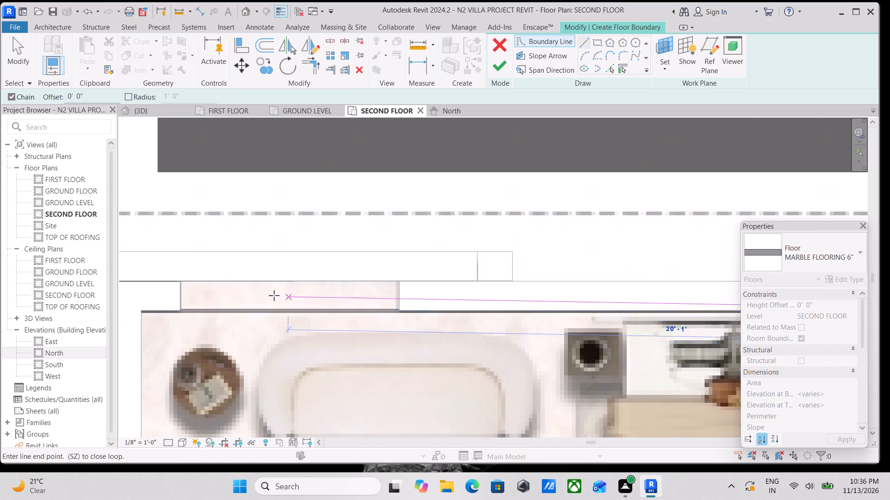
{"action": "scroll", "coordinate": [274, 295], "scroll_direction": "down", "scroll_amount": 1}
{"action": "middle_click_drag", "start_coordinate": [274, 295], "coordinate": [328, 304]}
{"action": "scroll", "coordinate": [422, 321], "scroll_direction": "up", "scroll_amount": 9}
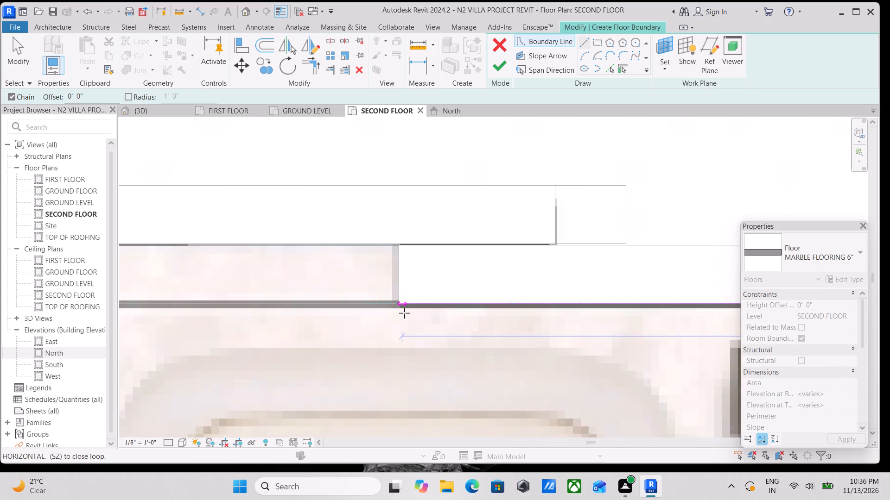
{"action": "scroll", "coordinate": [404, 313], "scroll_direction": "up", "scroll_amount": 2}
{"action": "left_click", "coordinate": [396, 296]}
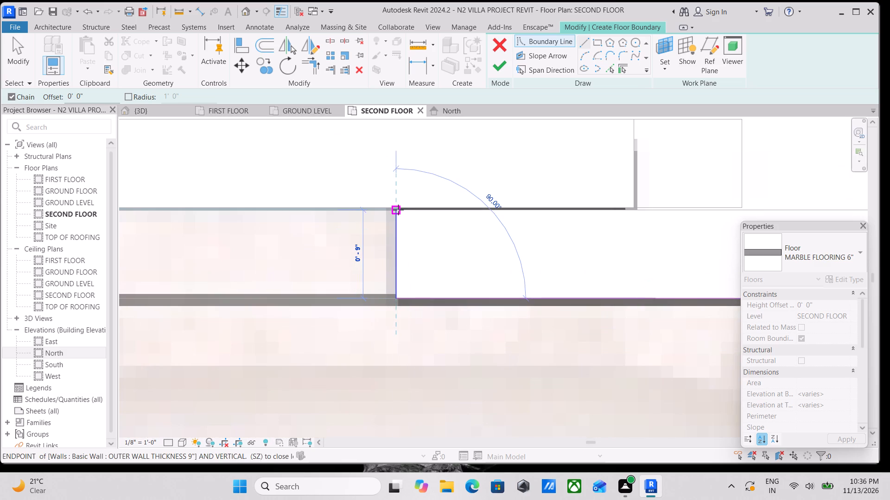
{"action": "scroll", "coordinate": [398, 203], "scroll_direction": "up", "scroll_amount": 3}
{"action": "left_click", "coordinate": [398, 203]}
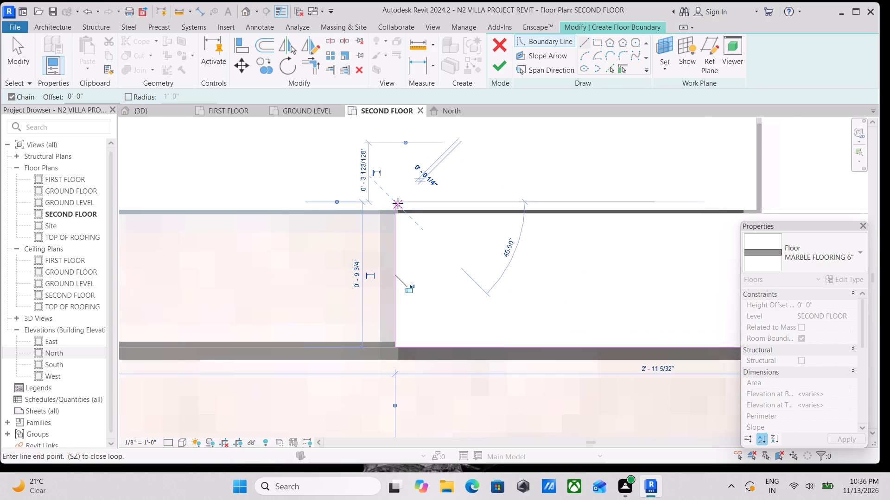
Shorten the boundary line at the upper window opening's edge so its outer end meets the wall's outer face.
{"action": "key", "text": "Escape"}
{"action": "key", "text": "Escape"}
{"action": "scroll", "coordinate": [383, 215], "scroll_direction": "up", "scroll_amount": 2}
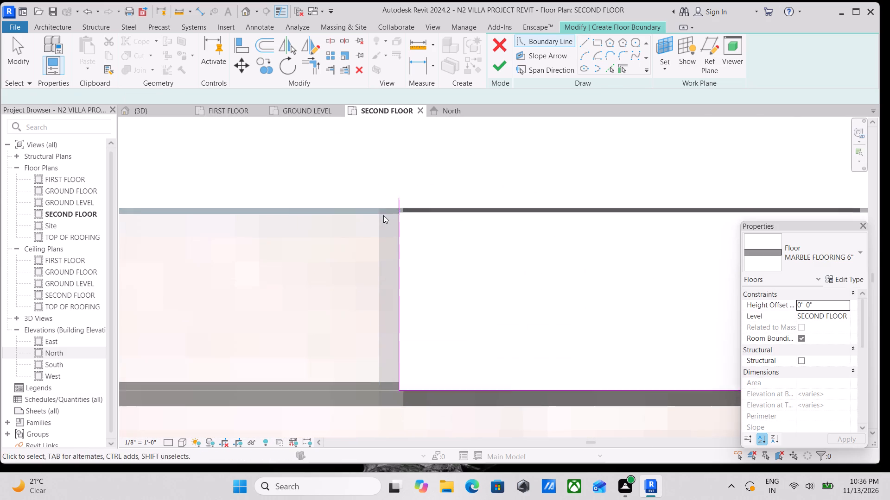
{"action": "scroll", "coordinate": [383, 215], "scroll_direction": "up", "scroll_amount": 1}
{"action": "key", "text": "Escape"}
{"action": "key", "text": "Escape"}
{"action": "left_click", "coordinate": [404, 198]}
{"action": "scroll", "coordinate": [404, 198], "scroll_direction": "up", "scroll_amount": 6}
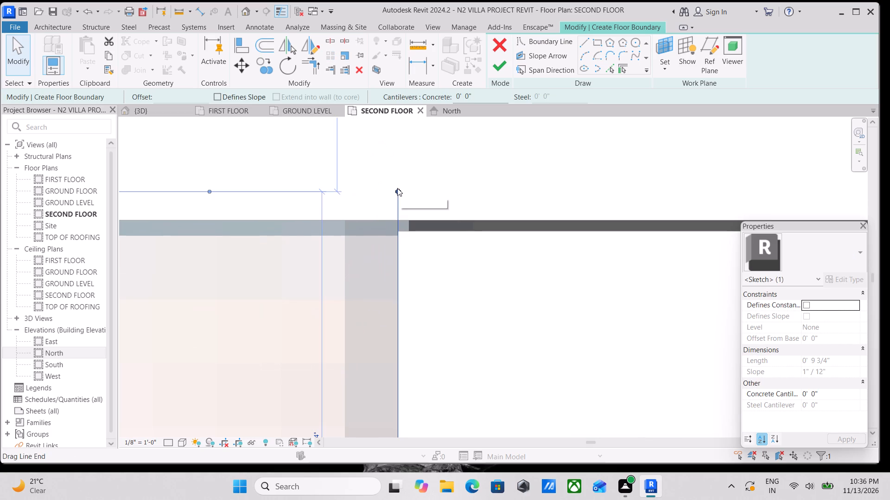
{"action": "left_click_drag", "start_coordinate": [397, 187], "coordinate": [397, 216]}
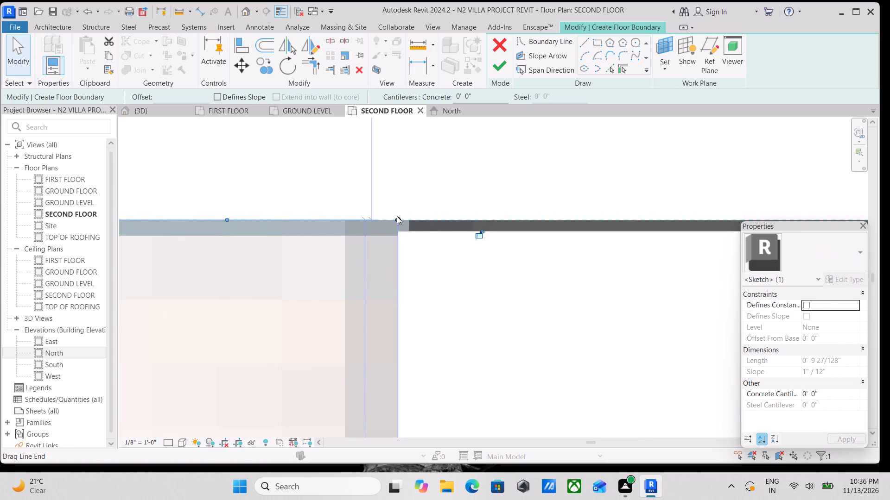
{"action": "key", "text": "Escape"}
Draw a boundary line from the shortened line's end along the wall's outer face to the far edge of the upper window opening.
{"action": "scroll", "coordinate": [402, 224], "scroll_direction": "up", "scroll_amount": 3}
{"action": "middle_click_drag", "start_coordinate": [402, 232], "coordinate": [436, 291]}
{"action": "scroll", "coordinate": [439, 298], "scroll_direction": "up", "scroll_amount": 1}
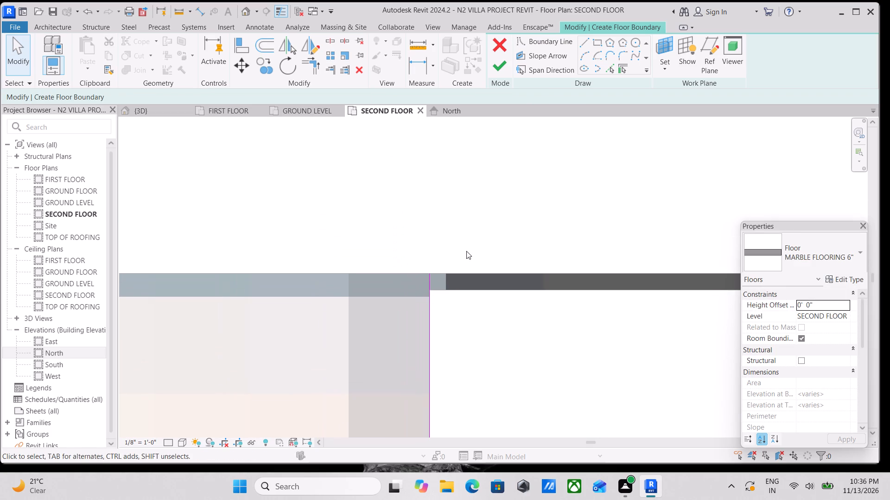
{"action": "left_click", "coordinate": [583, 37]}
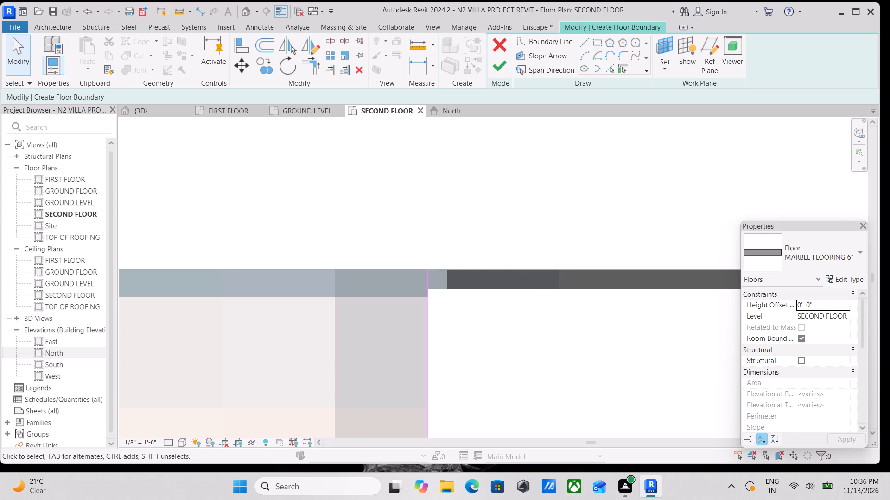
{"action": "left_click", "coordinate": [589, 39]}
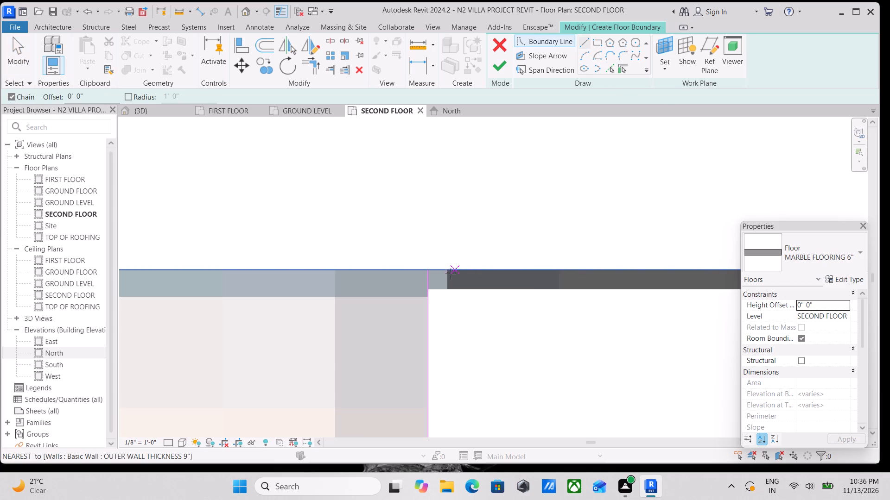
{"action": "left_click", "coordinate": [427, 272]}
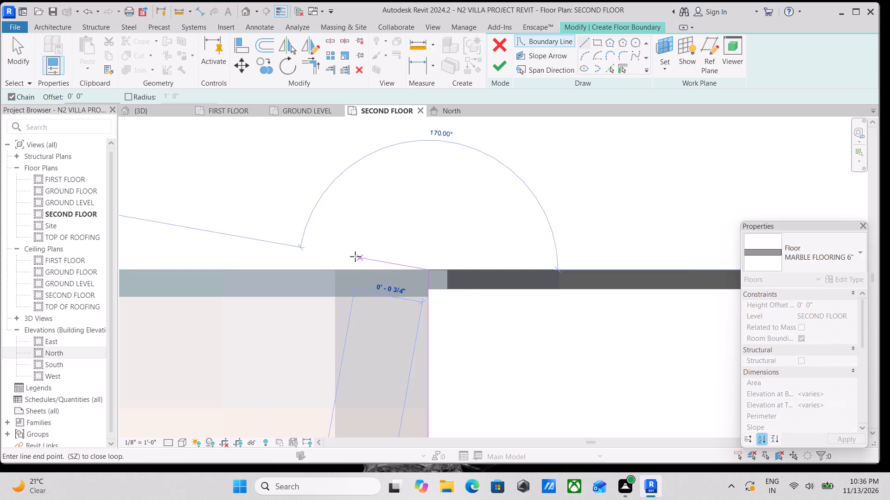
{"action": "middle_click_drag", "start_coordinate": [355, 256], "coordinate": [788, 300]}
{"action": "scroll", "coordinate": [554, 328], "scroll_direction": "down", "scroll_amount": 3}
{"action": "scroll", "coordinate": [453, 282], "scroll_direction": "down", "scroll_amount": 3}
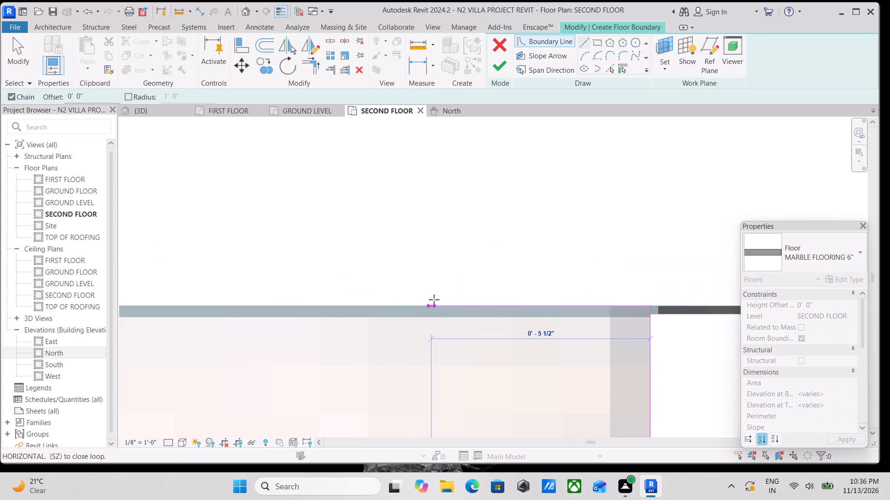
{"action": "middle_click_drag", "start_coordinate": [434, 300], "coordinate": [679, 281]}
{"action": "scroll", "coordinate": [453, 287], "scroll_direction": "down", "scroll_amount": 2}
{"action": "middle_click_drag", "start_coordinate": [453, 287], "coordinate": [677, 262]}
{"action": "scroll", "coordinate": [486, 294], "scroll_direction": "down", "scroll_amount": 4}
{"action": "middle_click_drag", "start_coordinate": [461, 283], "coordinate": [565, 277]}
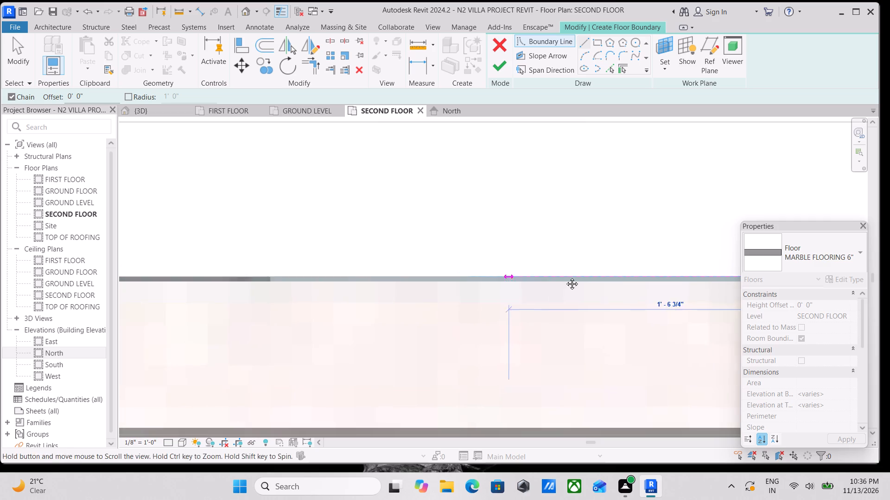
{"action": "middle_click_drag", "start_coordinate": [565, 277], "coordinate": [708, 276]}
{"action": "scroll", "coordinate": [467, 259], "scroll_direction": "down", "scroll_amount": 3}
{"action": "middle_click_drag", "start_coordinate": [467, 259], "coordinate": [676, 249]}
{"action": "scroll", "coordinate": [388, 243], "scroll_direction": "down", "scroll_amount": 2}
{"action": "middle_click_drag", "start_coordinate": [387, 243], "coordinate": [593, 245]}
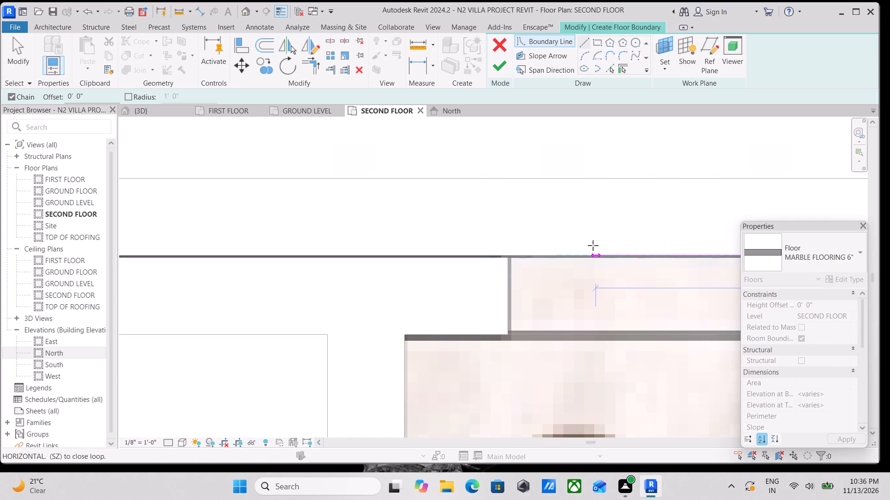
{"action": "scroll", "coordinate": [509, 255], "scroll_direction": "up", "scroll_amount": 6}
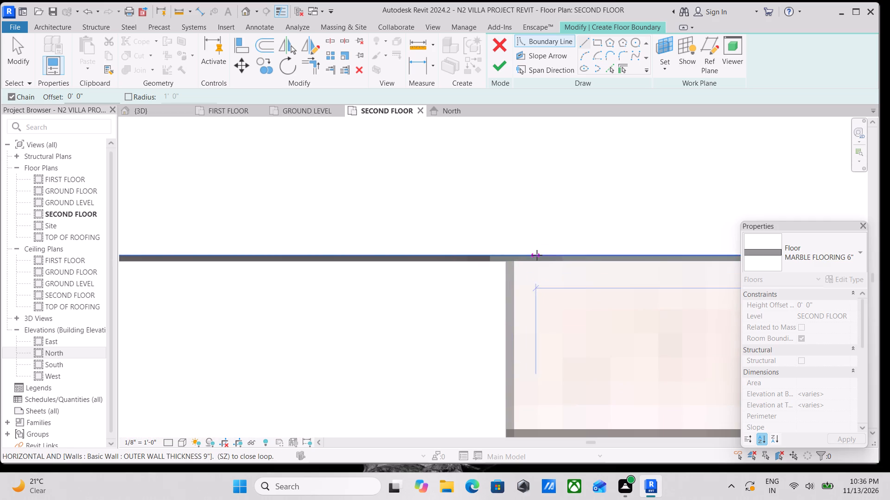
{"action": "scroll", "coordinate": [515, 256], "scroll_direction": "up", "scroll_amount": 2}
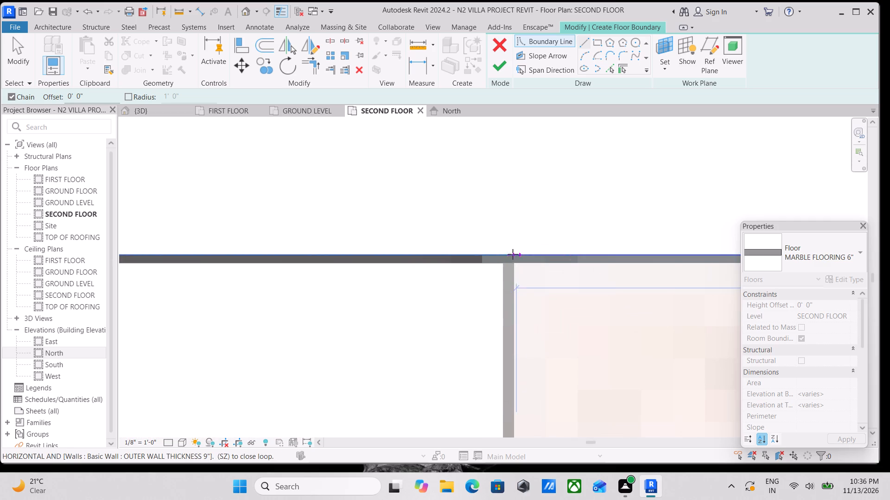
{"action": "left_click", "coordinate": [501, 254]}
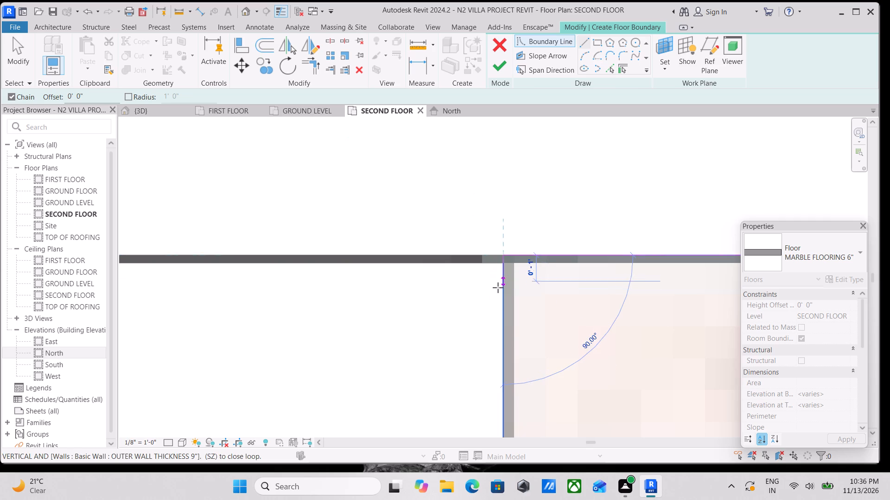
Continue the floor boundary inward along the opening's far edge and along the upper wall's inner face to the bedroom suite's left corner.
{"action": "middle_click_drag", "start_coordinate": [496, 299], "coordinate": [502, 215]}
{"action": "scroll", "coordinate": [498, 280], "scroll_direction": "down", "scroll_amount": 1}
{"action": "scroll", "coordinate": [505, 350], "scroll_direction": "down", "scroll_amount": 1}
{"action": "middle_click_drag", "start_coordinate": [502, 347], "coordinate": [503, 266]}
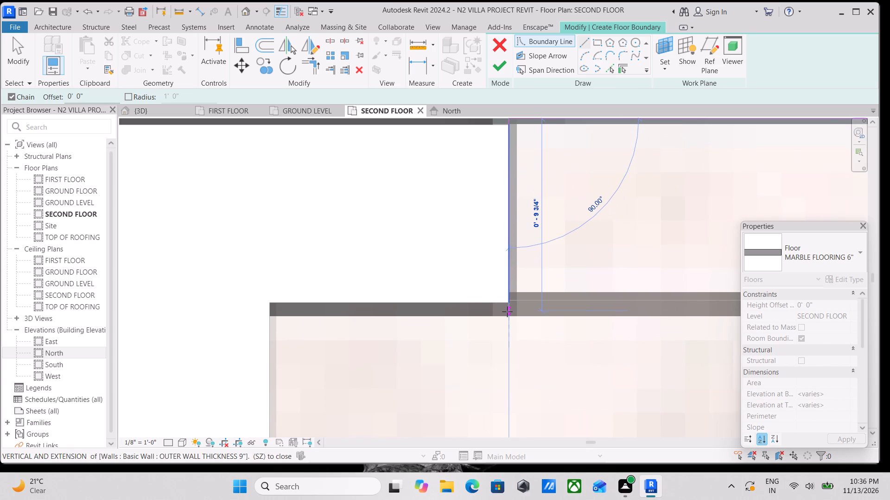
{"action": "left_click", "coordinate": [509, 304]}
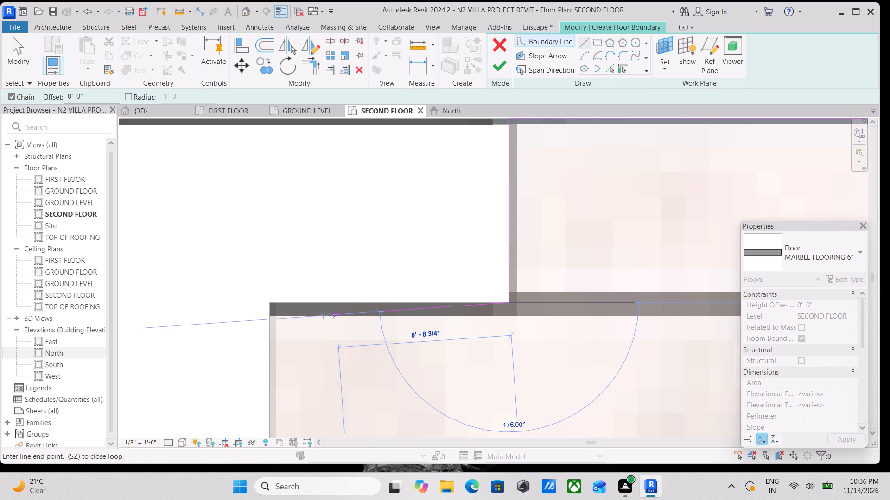
{"action": "left_click", "coordinate": [269, 302]}
Continue the floor boundary down the bedroom suite's left wall to the suite lounge's upper wall face.
{"action": "scroll", "coordinate": [258, 380], "scroll_direction": "down", "scroll_amount": 3}
{"action": "middle_click_drag", "start_coordinate": [269, 376], "coordinate": [272, 330]}
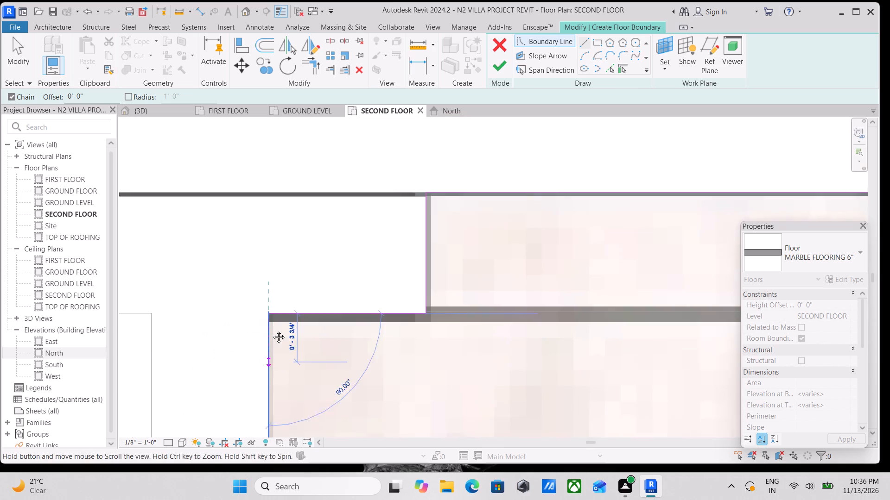
{"action": "middle_click_drag", "start_coordinate": [272, 330], "coordinate": [295, 209]}
{"action": "scroll", "coordinate": [324, 299], "scroll_direction": "down", "scroll_amount": 4}
{"action": "middle_click_drag", "start_coordinate": [323, 298], "coordinate": [292, 145]}
{"action": "scroll", "coordinate": [274, 242], "scroll_direction": "down", "scroll_amount": 3}
{"action": "middle_click_drag", "start_coordinate": [274, 243], "coordinate": [264, 154]}
{"action": "scroll", "coordinate": [260, 229], "scroll_direction": "down", "scroll_amount": 5}
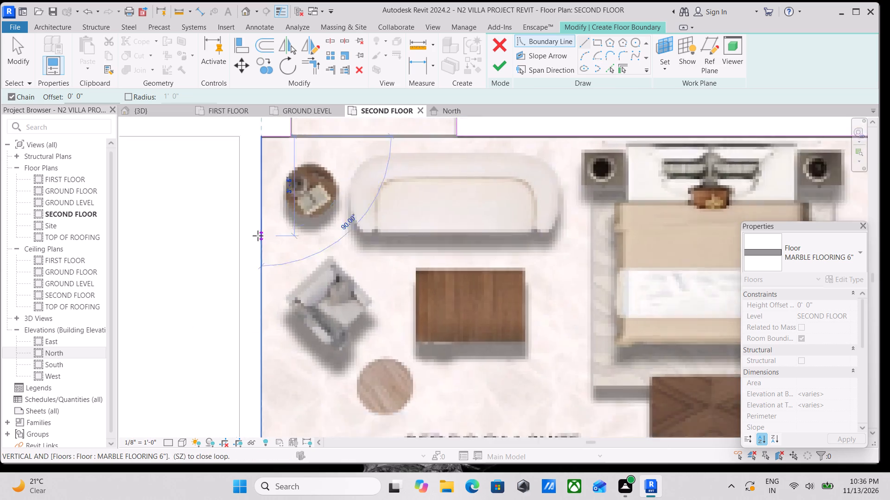
{"action": "scroll", "coordinate": [257, 245], "scroll_direction": "down", "scroll_amount": 8}
{"action": "middle_click_drag", "start_coordinate": [257, 262], "coordinate": [263, 181]}
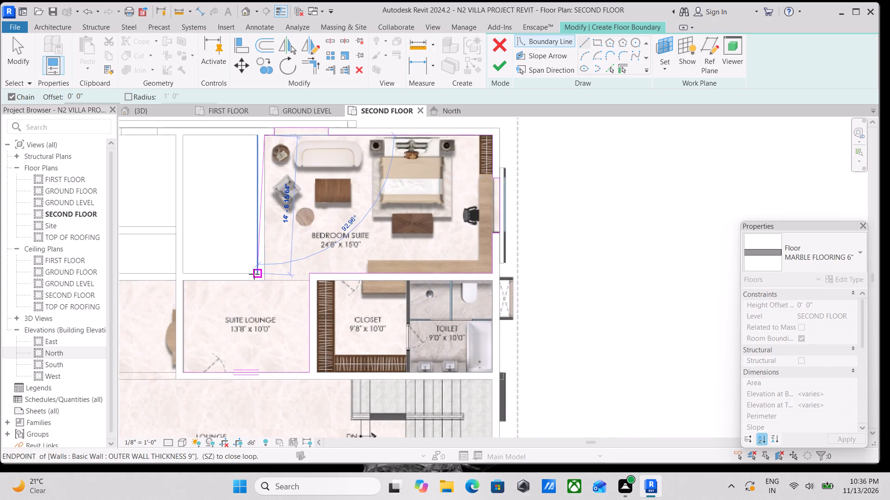
{"action": "scroll", "coordinate": [263, 284], "scroll_direction": "up", "scroll_amount": 4}
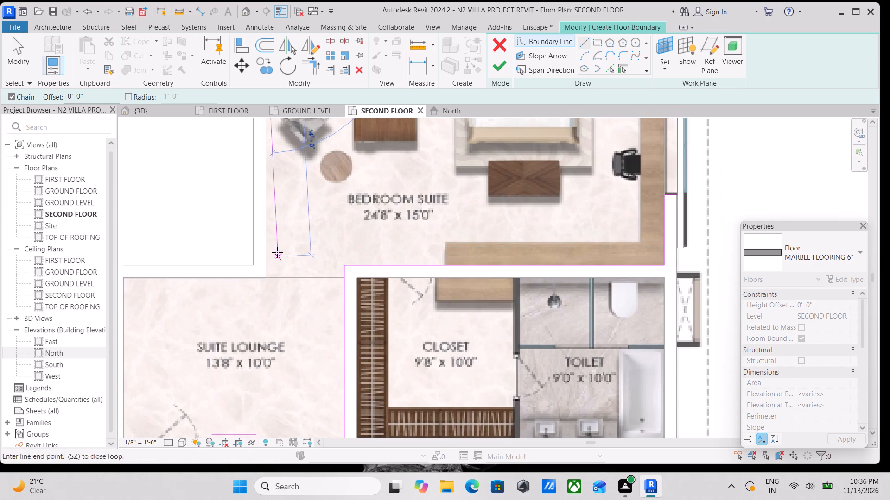
{"action": "left_click", "coordinate": [267, 275]}
Draw the floor boundary along the suite lounge's upper wall and down its left wall, closing the loop at the lower corner.
{"action": "middle_click_drag", "start_coordinate": [211, 272], "coordinate": [409, 283]}
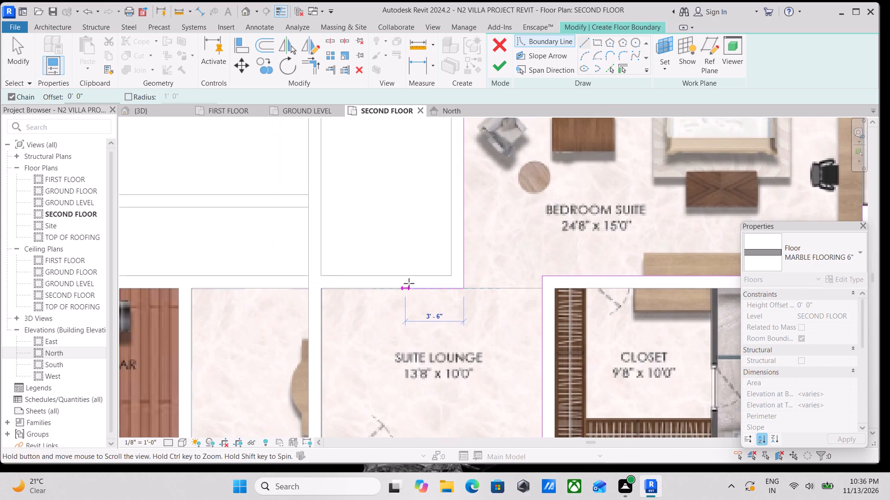
{"action": "left_click", "coordinate": [321, 285]}
{"action": "scroll", "coordinate": [315, 344], "scroll_direction": "down", "scroll_amount": 1}
{"action": "middle_click_drag", "start_coordinate": [315, 344], "coordinate": [324, 201]}
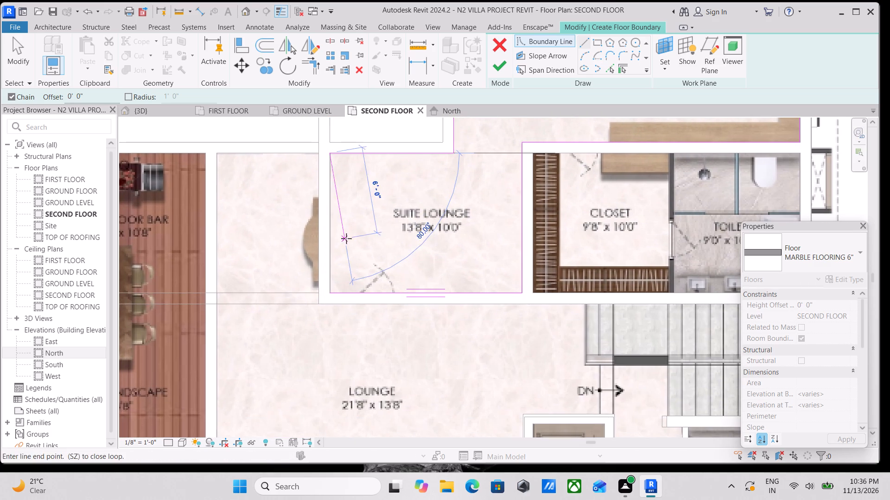
{"action": "left_click", "coordinate": [327, 296]}
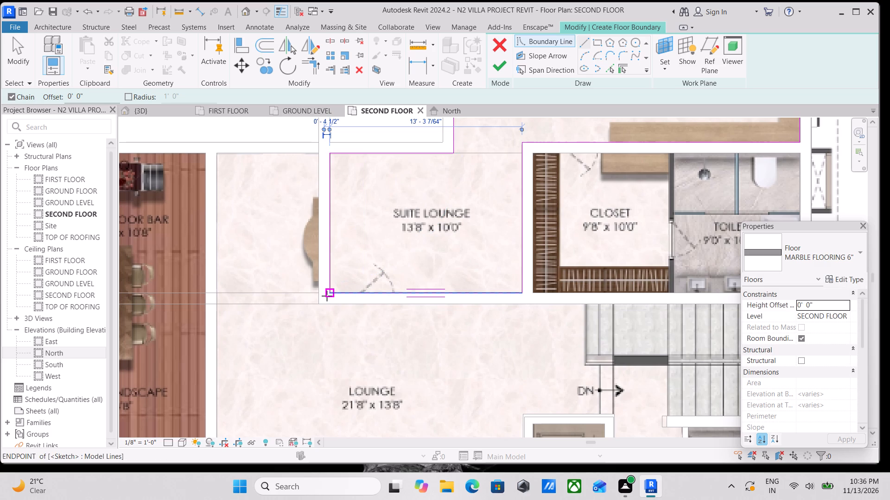
{"action": "key", "text": "Escape"}
{"action": "scroll", "coordinate": [477, 207], "scroll_direction": "down", "scroll_amount": 9}
{"action": "middle_click_drag", "start_coordinate": [477, 208], "coordinate": [477, 210]}
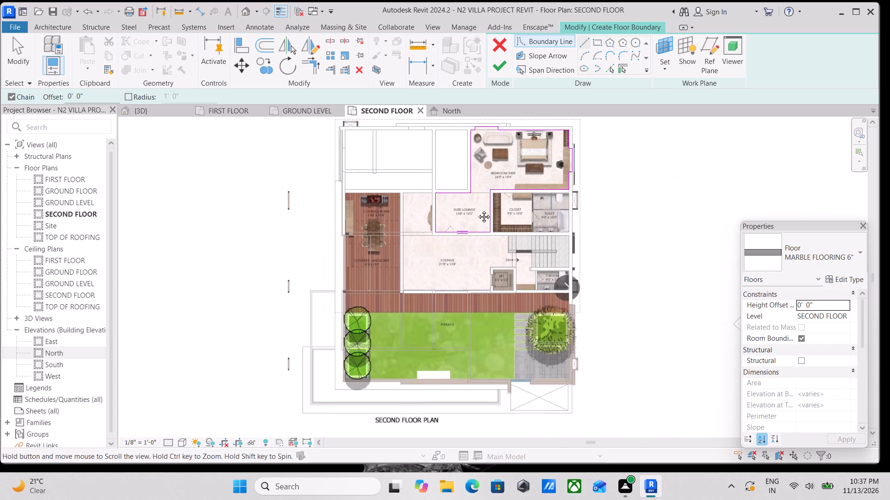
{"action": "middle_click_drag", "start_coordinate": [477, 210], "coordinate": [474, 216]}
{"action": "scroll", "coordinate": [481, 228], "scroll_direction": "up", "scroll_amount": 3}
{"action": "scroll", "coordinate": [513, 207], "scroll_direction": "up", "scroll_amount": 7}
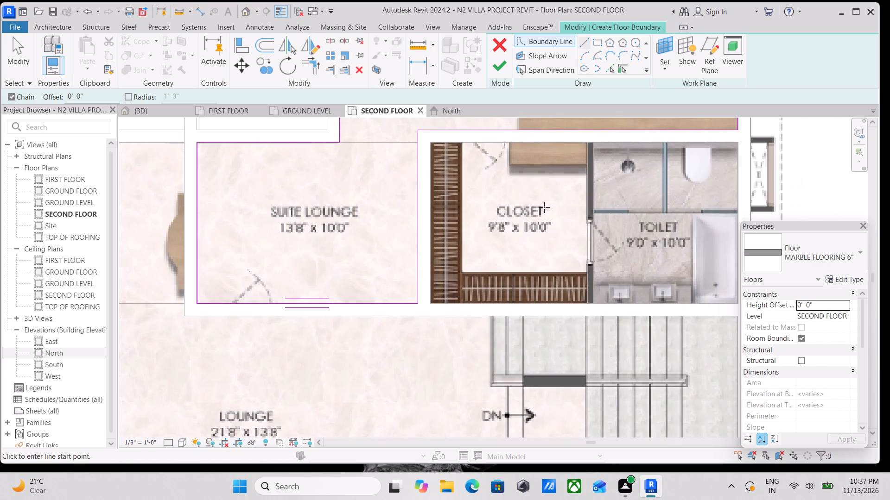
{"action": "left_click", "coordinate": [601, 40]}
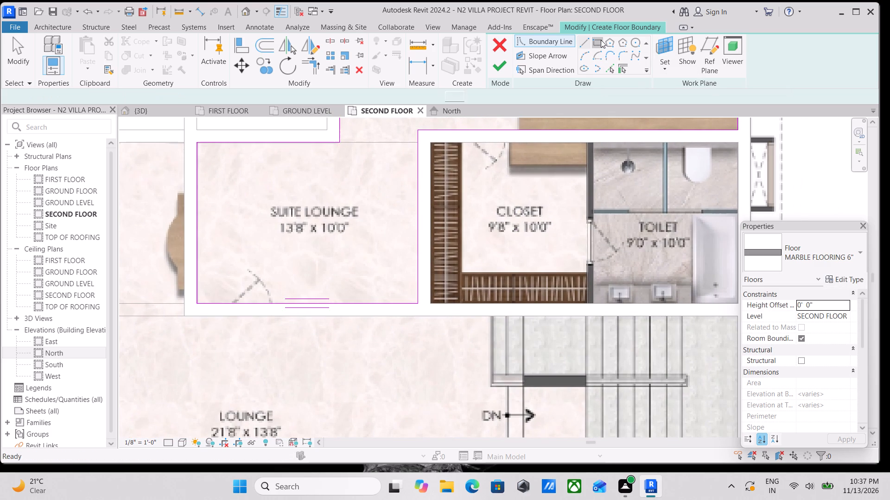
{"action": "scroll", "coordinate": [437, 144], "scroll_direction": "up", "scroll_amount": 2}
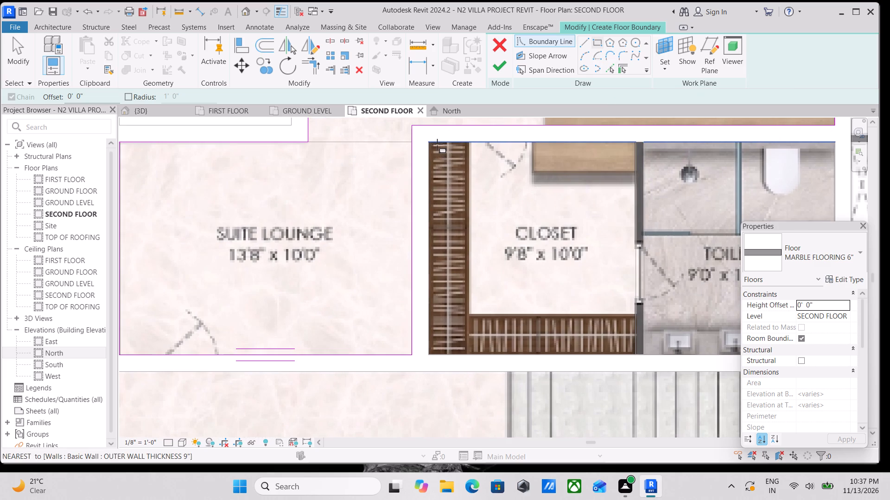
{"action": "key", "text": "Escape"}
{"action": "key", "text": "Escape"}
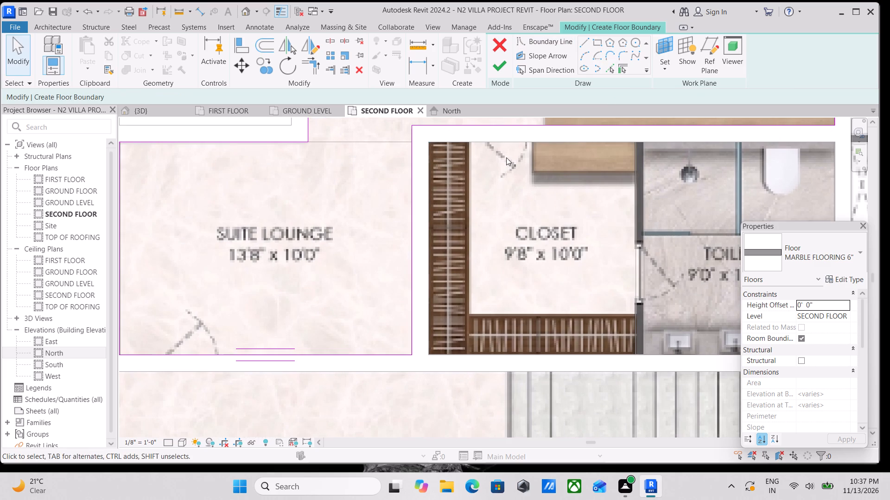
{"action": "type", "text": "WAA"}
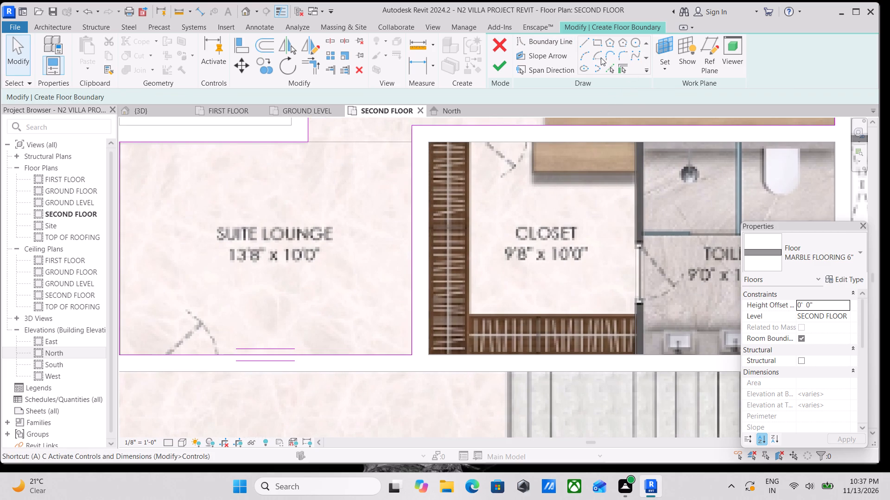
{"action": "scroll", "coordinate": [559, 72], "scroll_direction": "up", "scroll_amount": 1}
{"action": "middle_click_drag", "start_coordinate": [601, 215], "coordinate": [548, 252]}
Look through the available floor types, from 3" LW Concrete on 2" Metal Deck to Wood Truss Joist 12" - Carpet Finish.
{"action": "left_click", "coordinate": [854, 264]}
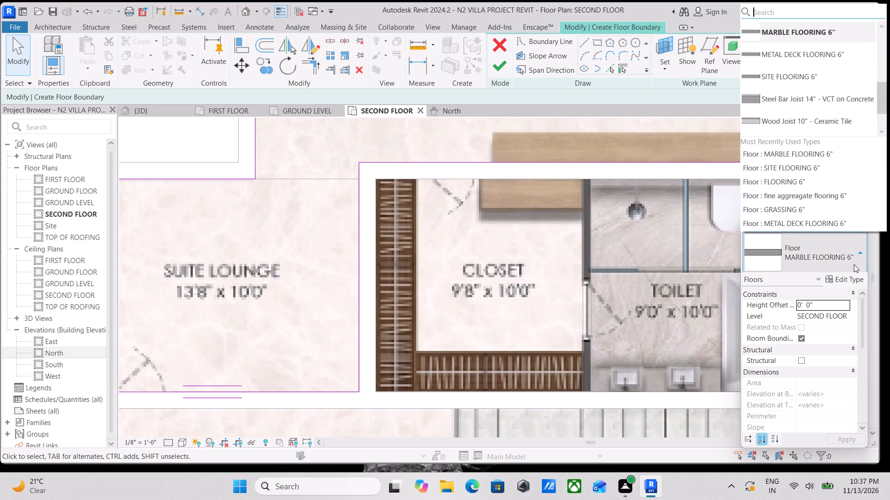
{"action": "scroll", "coordinate": [812, 46], "scroll_direction": "up", "scroll_amount": 2}
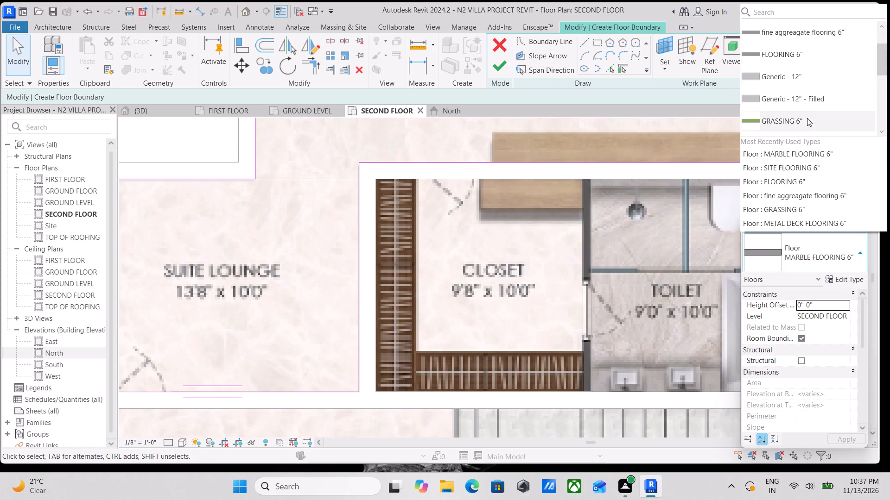
{"action": "scroll", "coordinate": [829, 98], "scroll_direction": "down", "scroll_amount": 2}
{"action": "scroll", "coordinate": [829, 98], "scroll_direction": "up", "scroll_amount": 1}
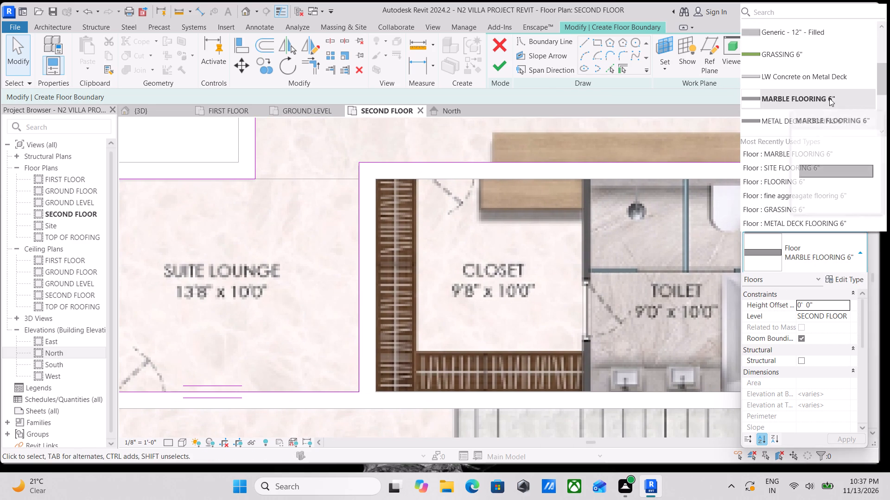
{"action": "scroll", "coordinate": [829, 98], "scroll_direction": "up", "scroll_amount": 4}
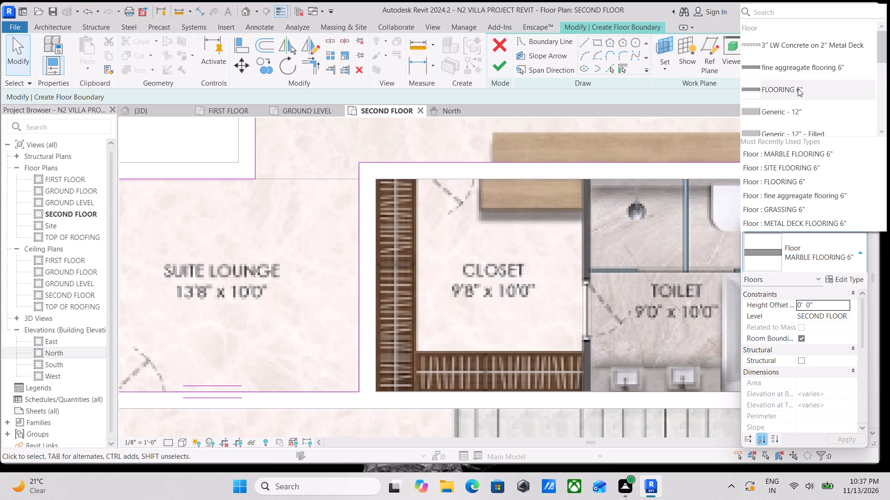
{"action": "scroll", "coordinate": [798, 88], "scroll_direction": "down", "scroll_amount": 2}
{"action": "scroll", "coordinate": [797, 89], "scroll_direction": "up", "scroll_amount": 1}
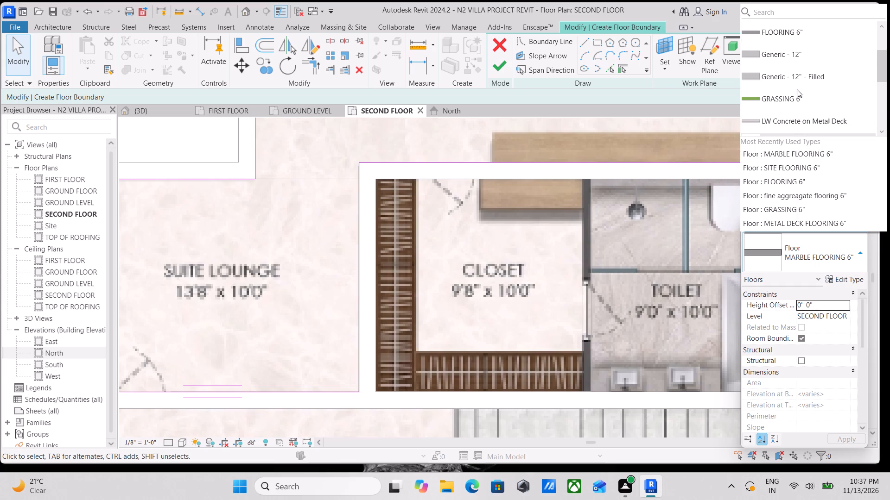
{"action": "scroll", "coordinate": [797, 89], "scroll_direction": "up", "scroll_amount": 7}
{"action": "scroll", "coordinate": [797, 89], "scroll_direction": "down", "scroll_amount": 2}
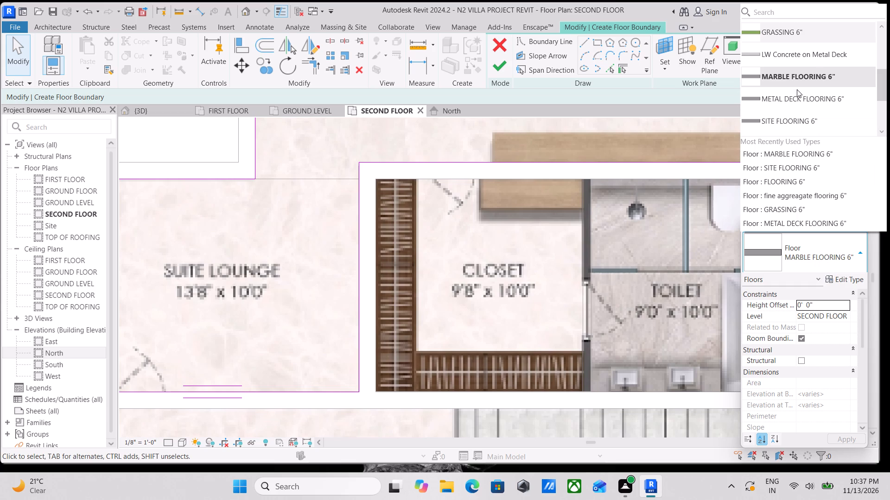
{"action": "scroll", "coordinate": [797, 89], "scroll_direction": "down", "scroll_amount": 4}
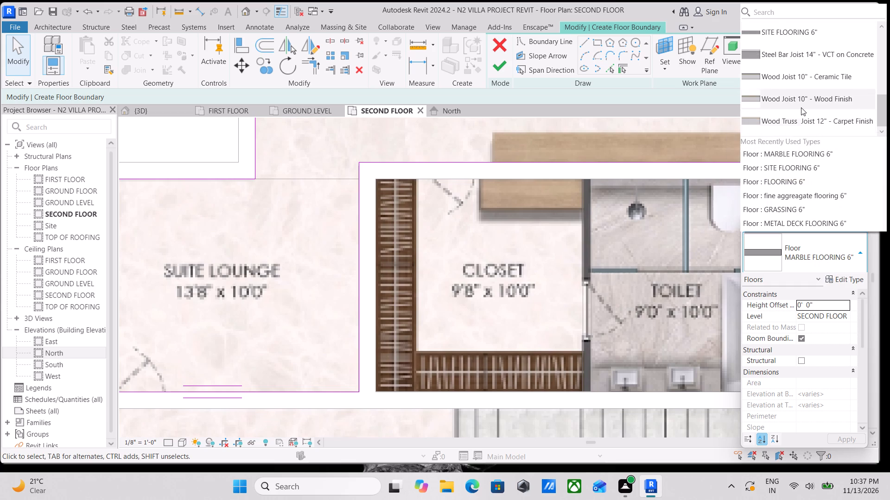
{"action": "scroll", "coordinate": [801, 107], "scroll_direction": "up", "scroll_amount": 7}
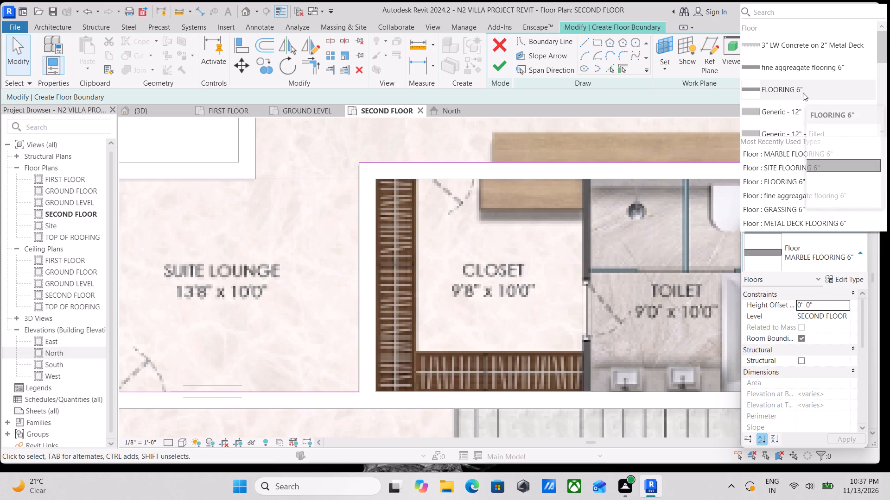
{"action": "scroll", "coordinate": [797, 105], "scroll_direction": "down", "scroll_amount": 1}
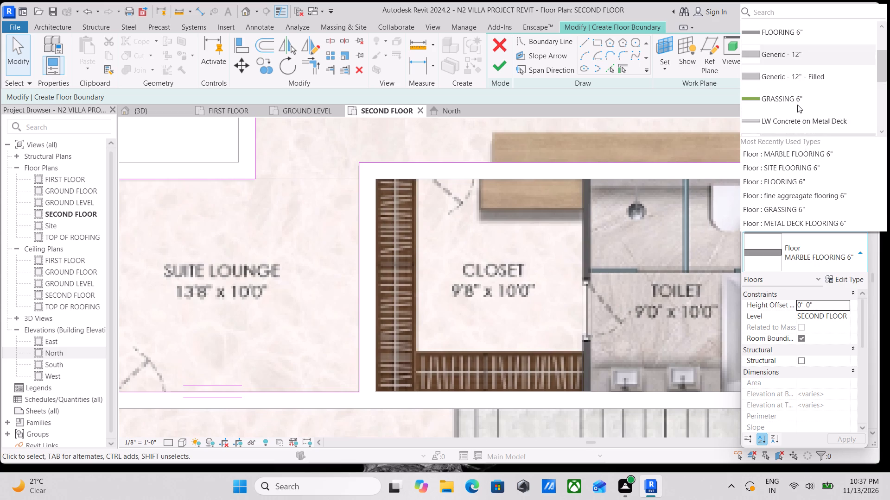
{"action": "scroll", "coordinate": [797, 105], "scroll_direction": "down", "scroll_amount": 5}
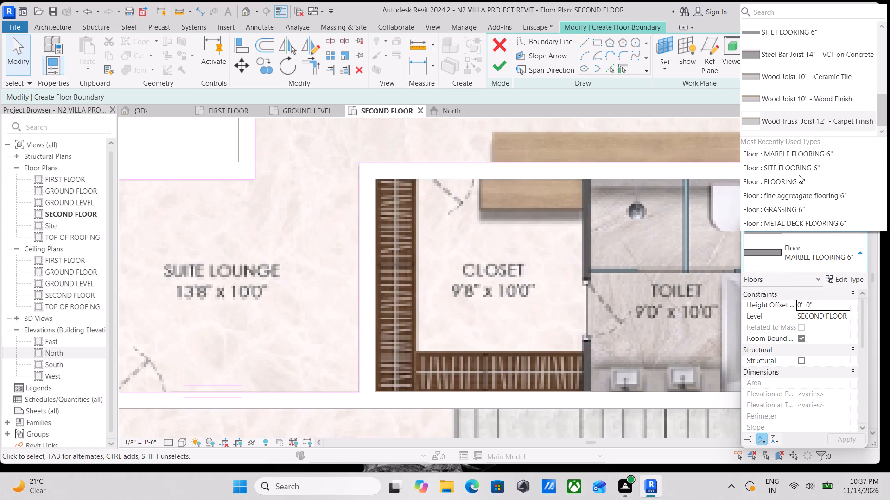
{"action": "scroll", "coordinate": [799, 175], "scroll_direction": "up", "scroll_amount": 2}
{"action": "scroll", "coordinate": [798, 175], "scroll_direction": "down", "scroll_amount": 1}
{"action": "scroll", "coordinate": [809, 73], "scroll_direction": "up", "scroll_amount": 4}
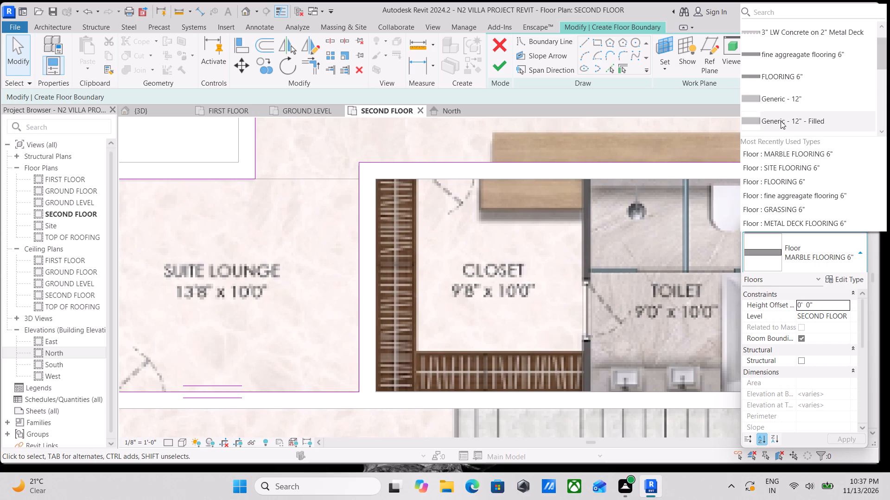
{"action": "scroll", "coordinate": [781, 121], "scroll_direction": "up", "scroll_amount": 4}
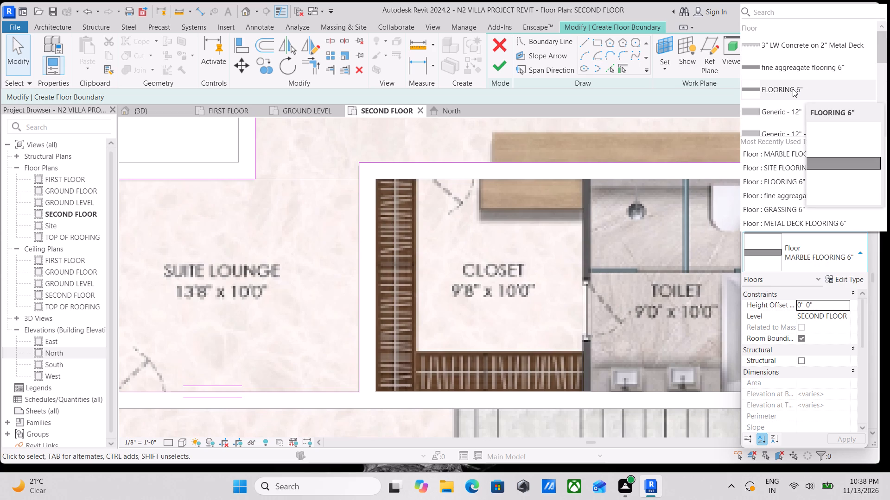
{"action": "scroll", "coordinate": [773, 156], "scroll_direction": "down", "scroll_amount": 1}
{"action": "scroll", "coordinate": [831, 82], "scroll_direction": "up", "scroll_amount": 3}
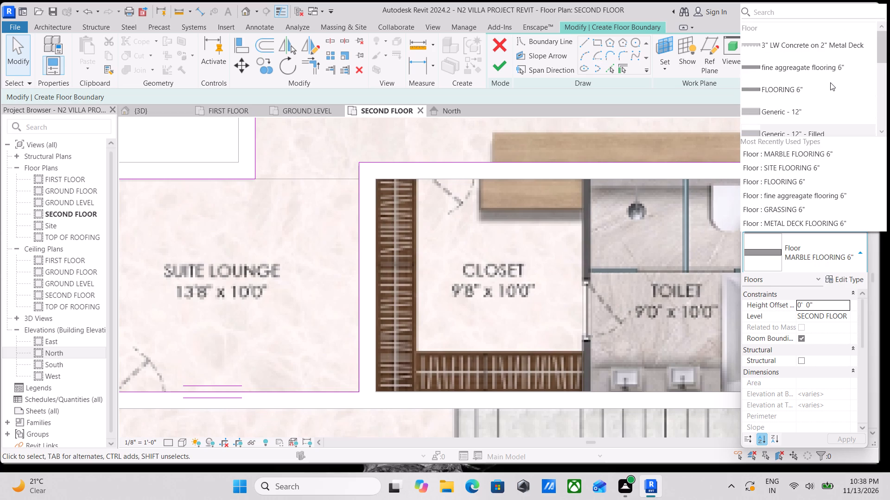
{"action": "scroll", "coordinate": [830, 82], "scroll_direction": "up", "scroll_amount": 2}
{"action": "scroll", "coordinate": [792, 206], "scroll_direction": "down", "scroll_amount": 2}
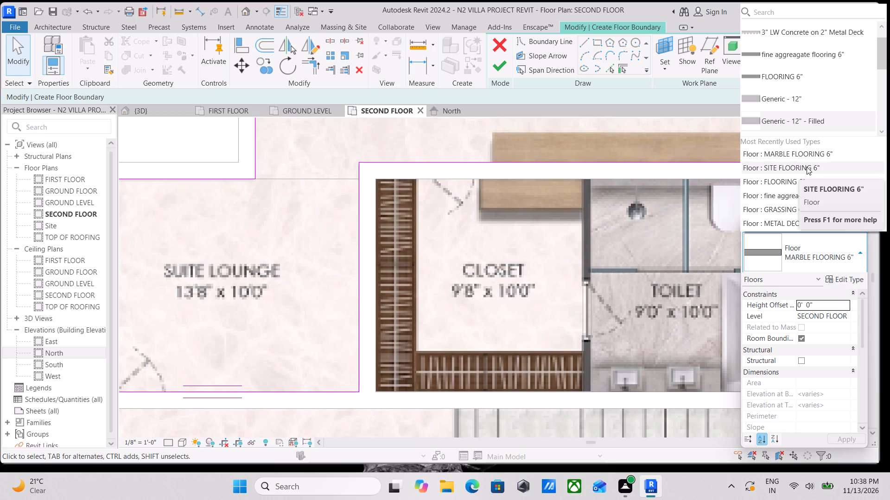
{"action": "scroll", "coordinate": [805, 180], "scroll_direction": "up", "scroll_amount": 1}
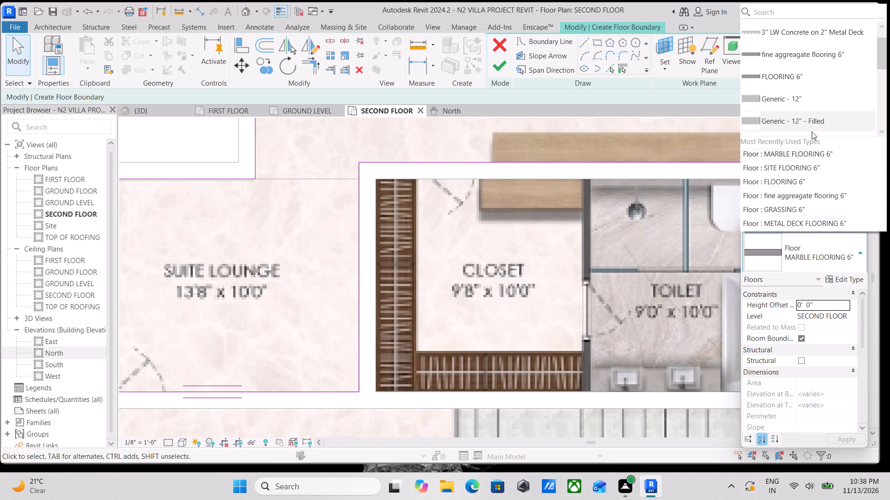
{"action": "scroll", "coordinate": [801, 79], "scroll_direction": "up", "scroll_amount": 6}
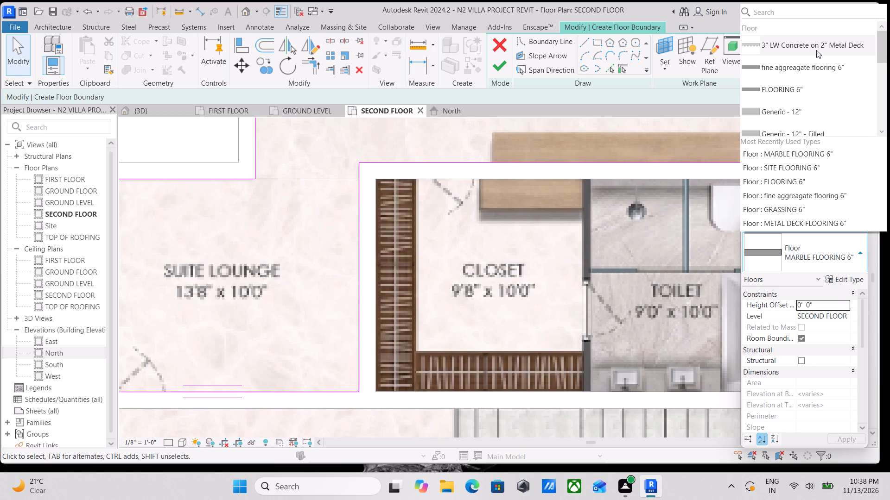
{"action": "scroll", "coordinate": [816, 50], "scroll_direction": "down", "scroll_amount": 2}
{"action": "scroll", "coordinate": [816, 50], "scroll_direction": "up", "scroll_amount": 2}
{"action": "scroll", "coordinate": [811, 88], "scroll_direction": "down", "scroll_amount": 7}
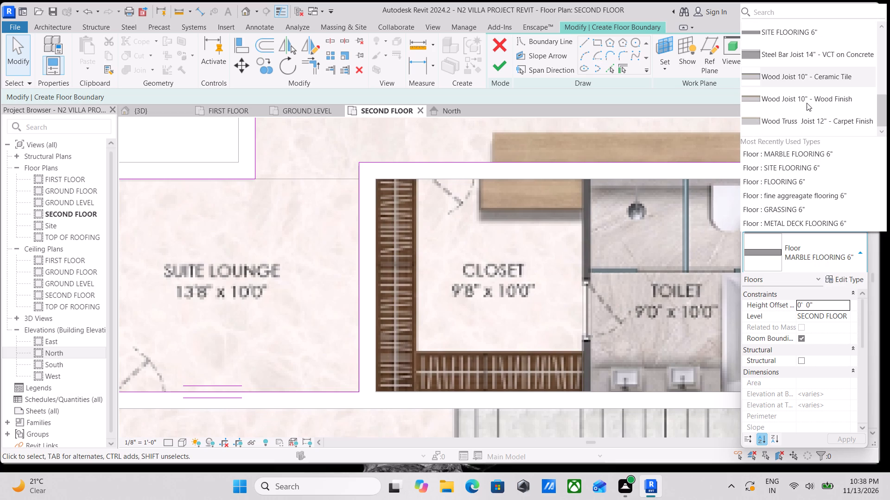
{"action": "scroll", "coordinate": [805, 175], "scroll_direction": "down", "scroll_amount": 3}
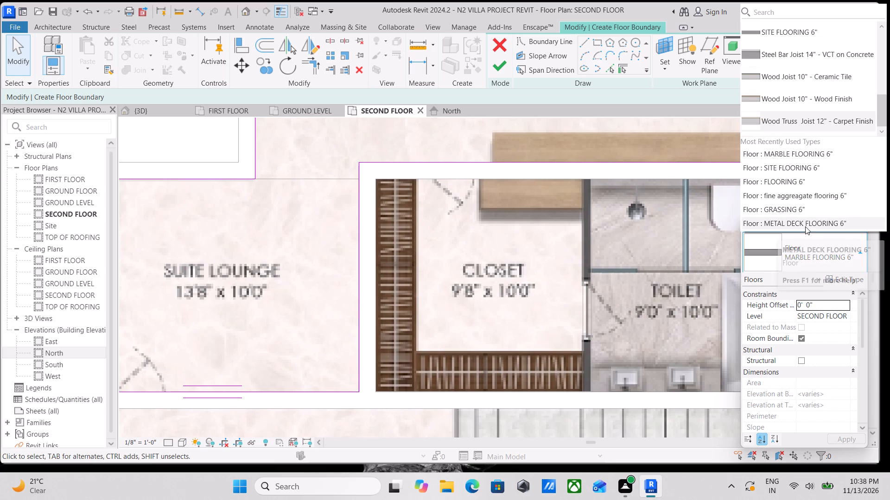
{"action": "left_click", "coordinate": [842, 251]}
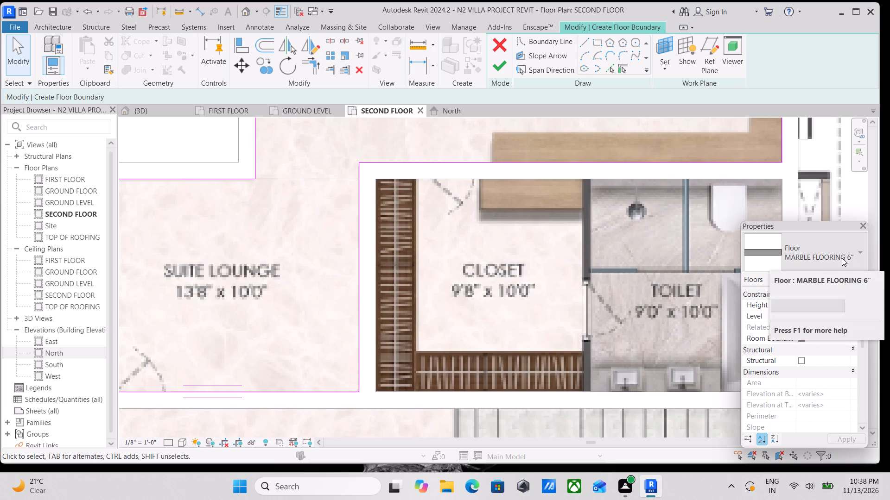
{"action": "left_click", "coordinate": [842, 258]}
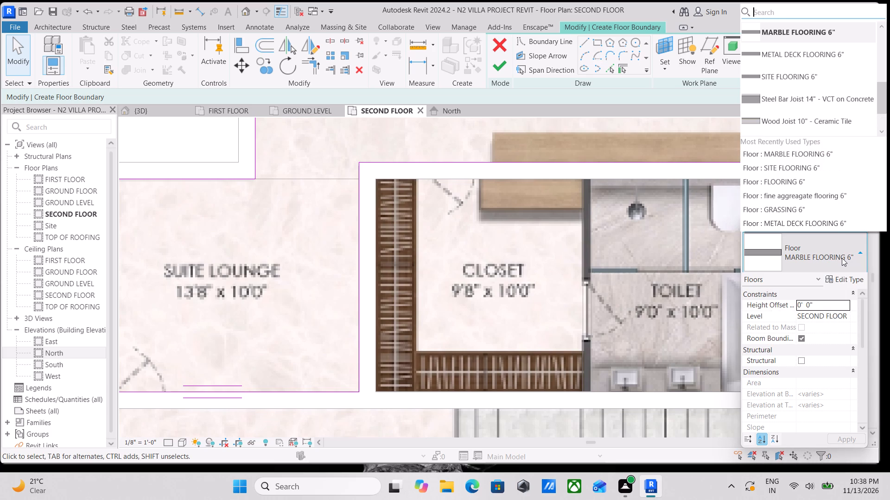
{"action": "scroll", "coordinate": [829, 102], "scroll_direction": "up", "scroll_amount": 5}
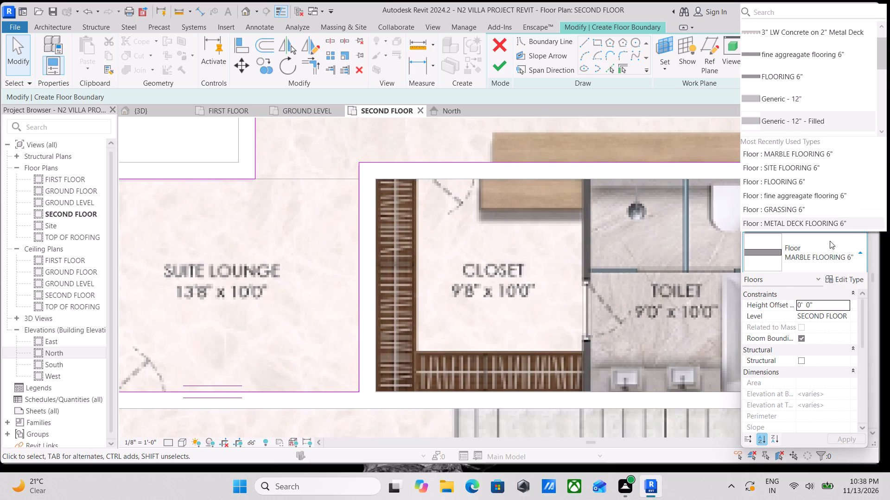
{"action": "key", "text": "Escape"}
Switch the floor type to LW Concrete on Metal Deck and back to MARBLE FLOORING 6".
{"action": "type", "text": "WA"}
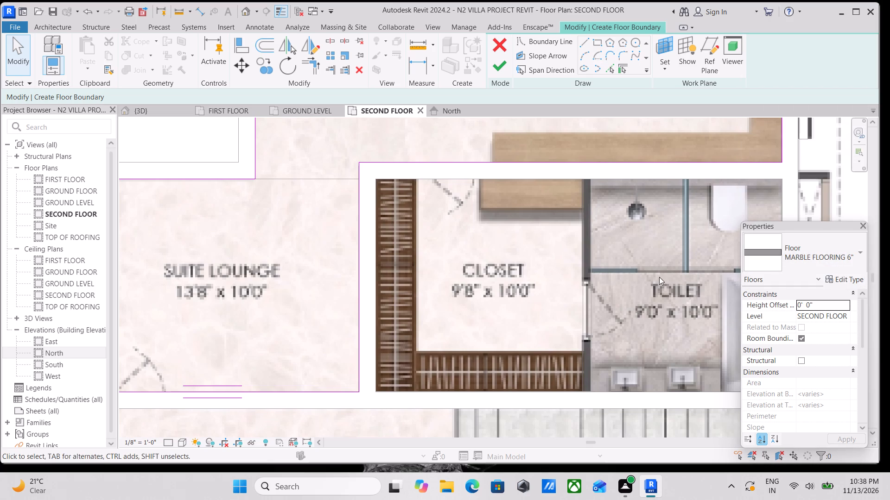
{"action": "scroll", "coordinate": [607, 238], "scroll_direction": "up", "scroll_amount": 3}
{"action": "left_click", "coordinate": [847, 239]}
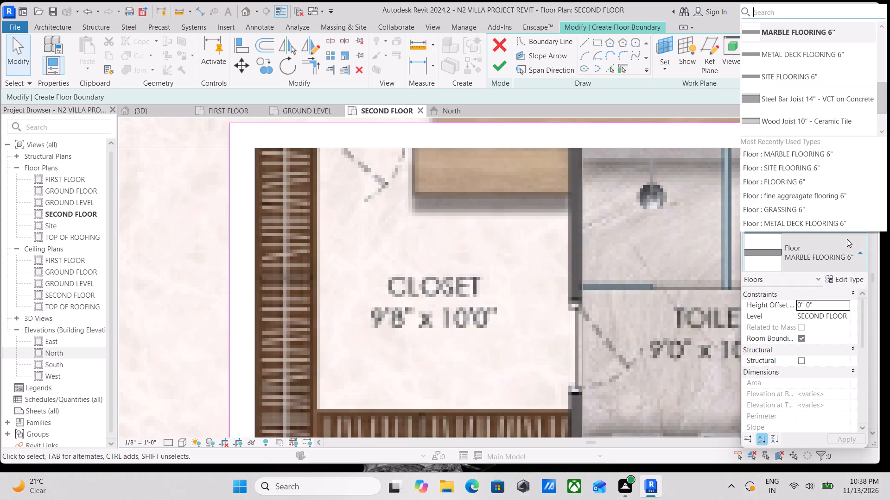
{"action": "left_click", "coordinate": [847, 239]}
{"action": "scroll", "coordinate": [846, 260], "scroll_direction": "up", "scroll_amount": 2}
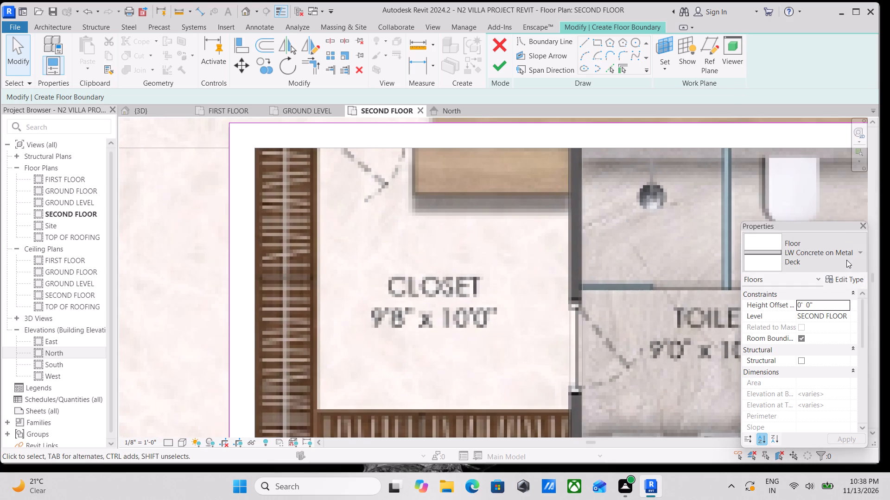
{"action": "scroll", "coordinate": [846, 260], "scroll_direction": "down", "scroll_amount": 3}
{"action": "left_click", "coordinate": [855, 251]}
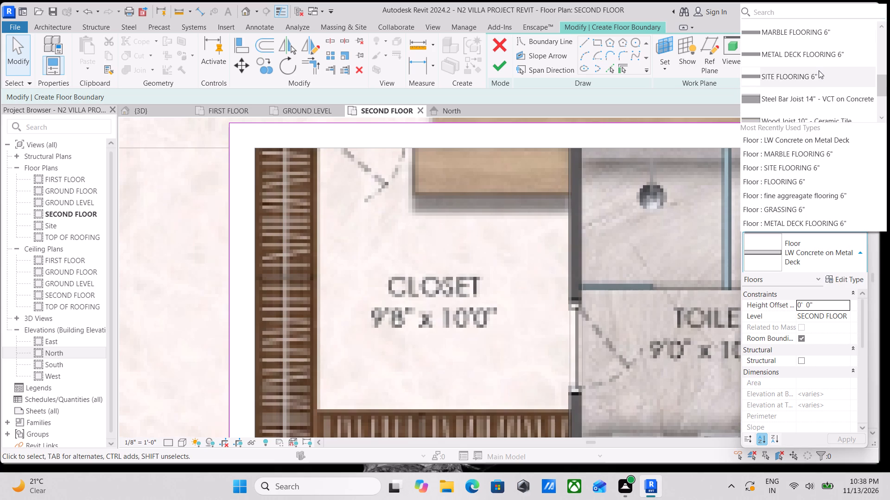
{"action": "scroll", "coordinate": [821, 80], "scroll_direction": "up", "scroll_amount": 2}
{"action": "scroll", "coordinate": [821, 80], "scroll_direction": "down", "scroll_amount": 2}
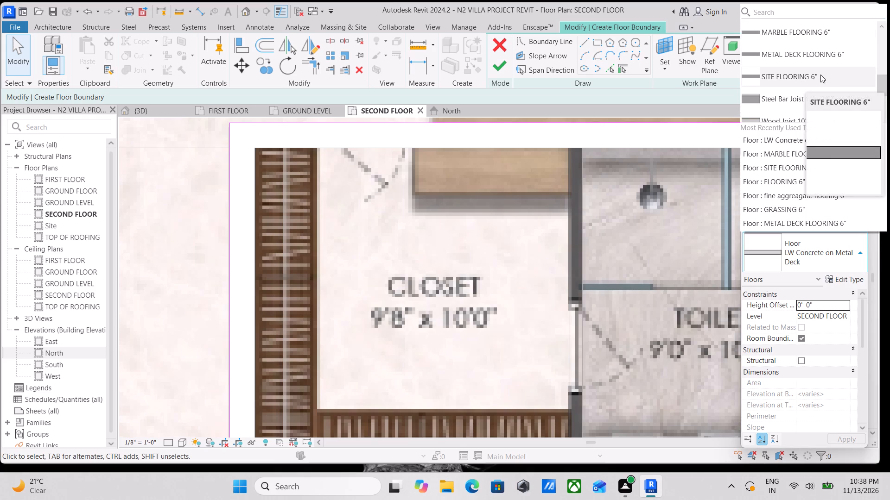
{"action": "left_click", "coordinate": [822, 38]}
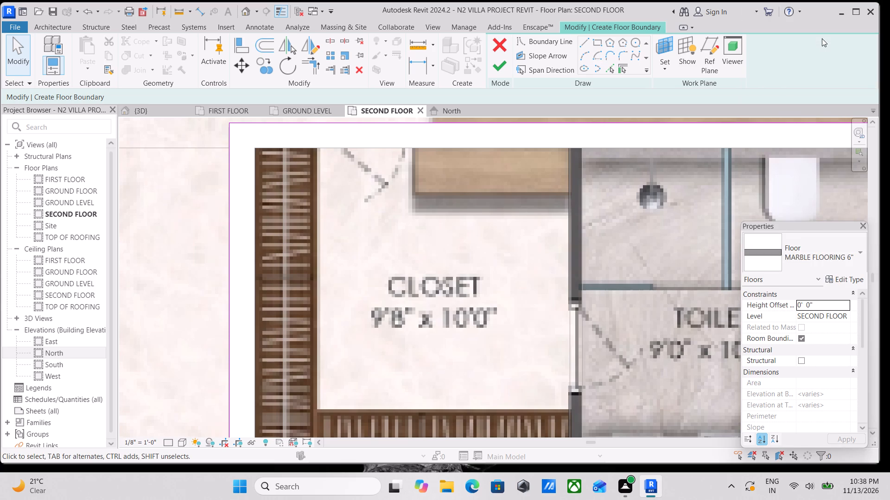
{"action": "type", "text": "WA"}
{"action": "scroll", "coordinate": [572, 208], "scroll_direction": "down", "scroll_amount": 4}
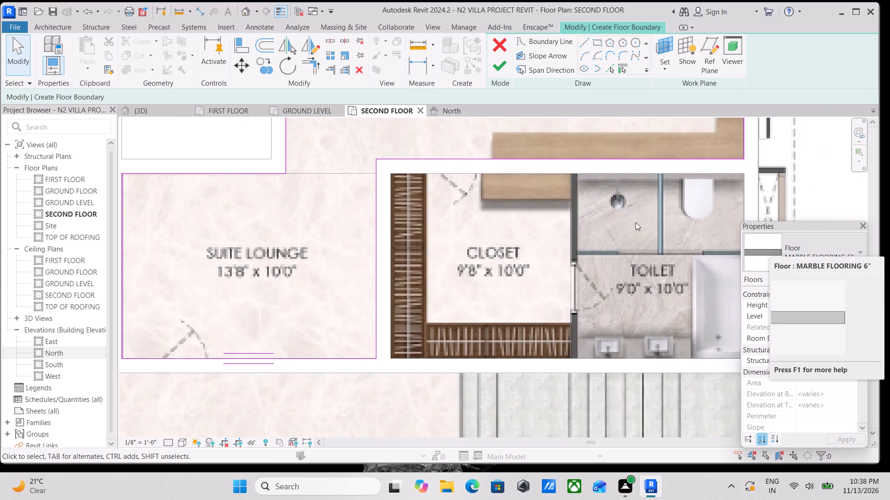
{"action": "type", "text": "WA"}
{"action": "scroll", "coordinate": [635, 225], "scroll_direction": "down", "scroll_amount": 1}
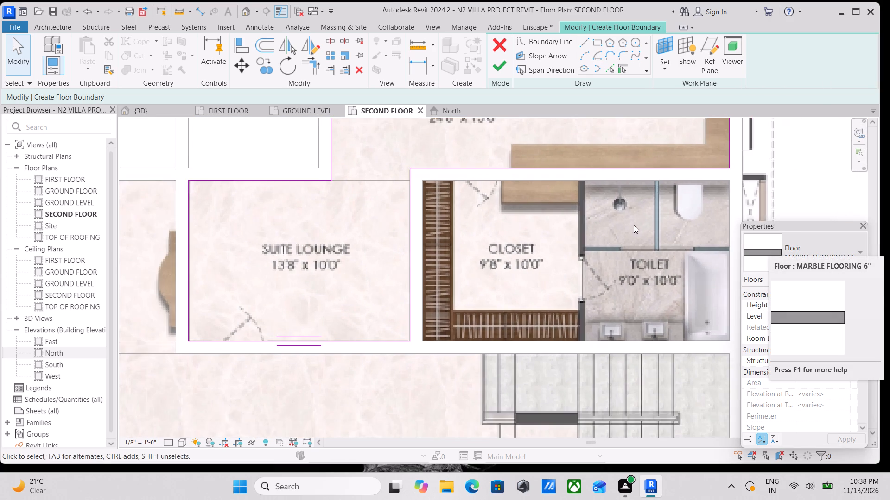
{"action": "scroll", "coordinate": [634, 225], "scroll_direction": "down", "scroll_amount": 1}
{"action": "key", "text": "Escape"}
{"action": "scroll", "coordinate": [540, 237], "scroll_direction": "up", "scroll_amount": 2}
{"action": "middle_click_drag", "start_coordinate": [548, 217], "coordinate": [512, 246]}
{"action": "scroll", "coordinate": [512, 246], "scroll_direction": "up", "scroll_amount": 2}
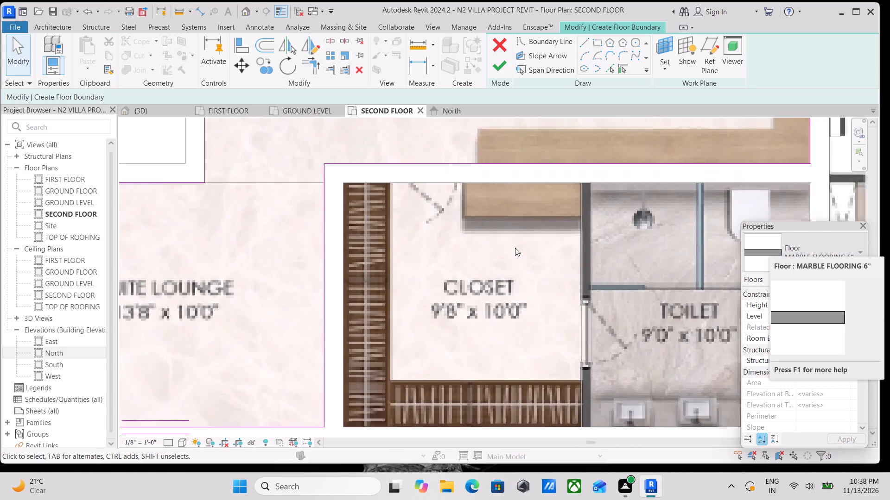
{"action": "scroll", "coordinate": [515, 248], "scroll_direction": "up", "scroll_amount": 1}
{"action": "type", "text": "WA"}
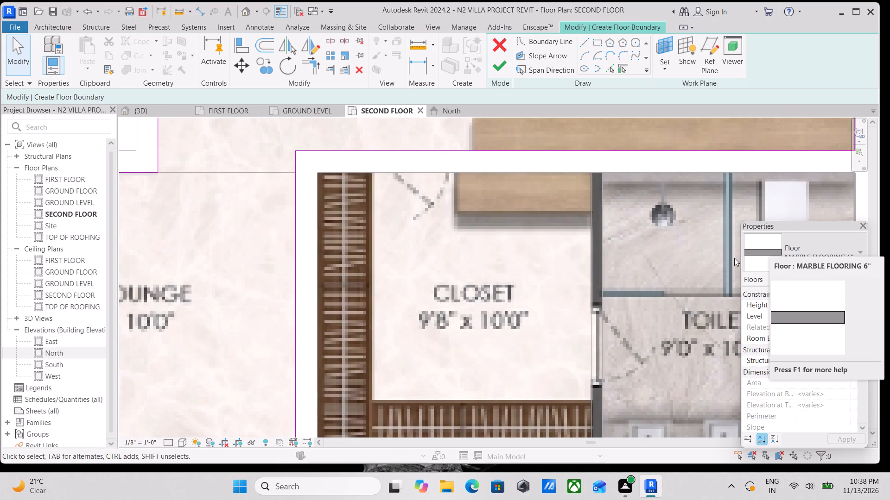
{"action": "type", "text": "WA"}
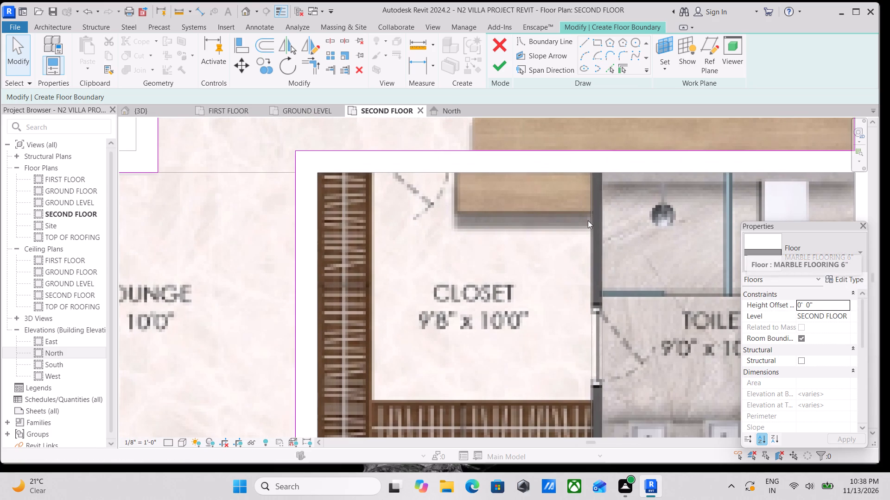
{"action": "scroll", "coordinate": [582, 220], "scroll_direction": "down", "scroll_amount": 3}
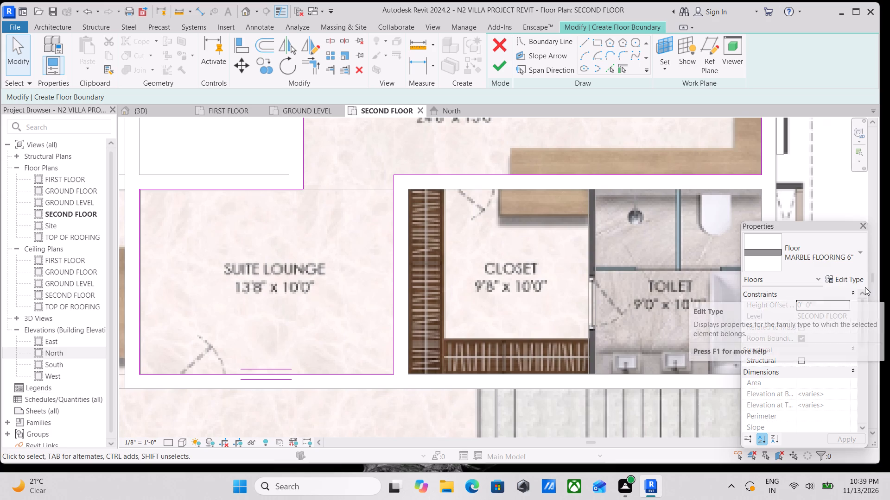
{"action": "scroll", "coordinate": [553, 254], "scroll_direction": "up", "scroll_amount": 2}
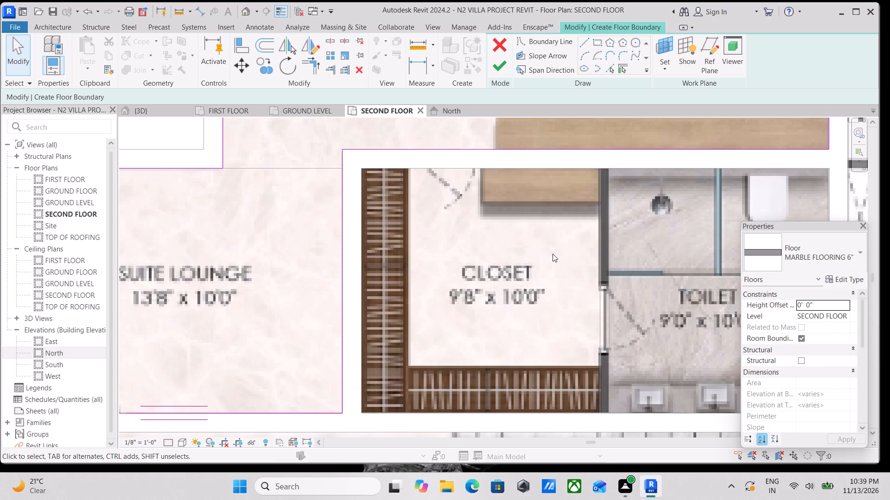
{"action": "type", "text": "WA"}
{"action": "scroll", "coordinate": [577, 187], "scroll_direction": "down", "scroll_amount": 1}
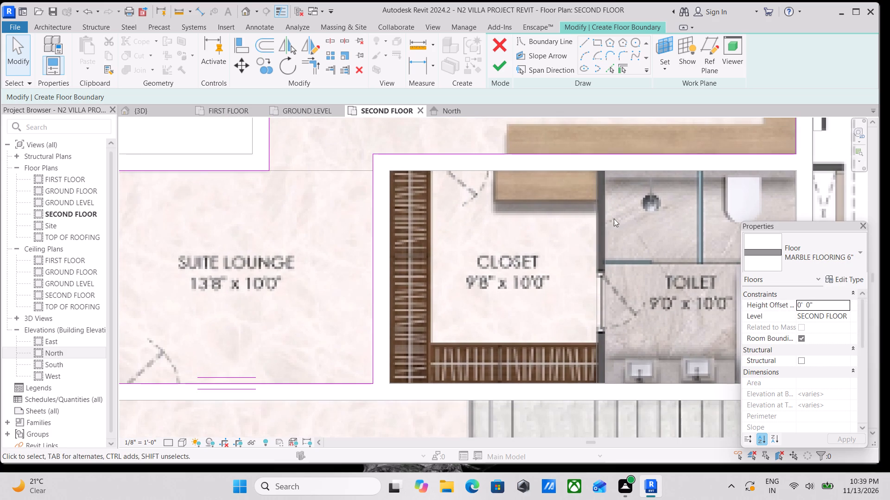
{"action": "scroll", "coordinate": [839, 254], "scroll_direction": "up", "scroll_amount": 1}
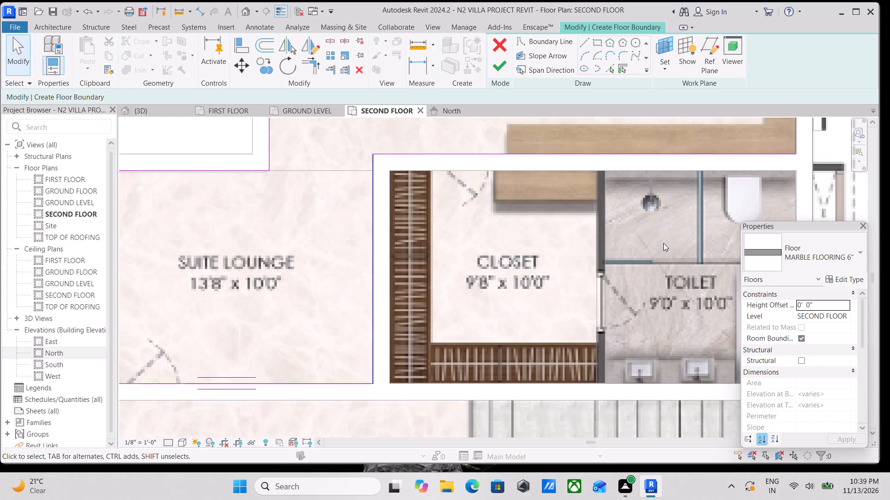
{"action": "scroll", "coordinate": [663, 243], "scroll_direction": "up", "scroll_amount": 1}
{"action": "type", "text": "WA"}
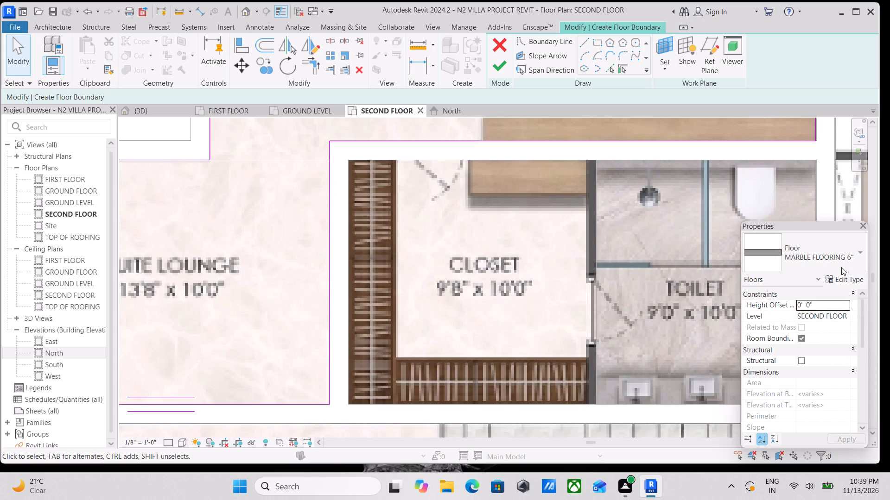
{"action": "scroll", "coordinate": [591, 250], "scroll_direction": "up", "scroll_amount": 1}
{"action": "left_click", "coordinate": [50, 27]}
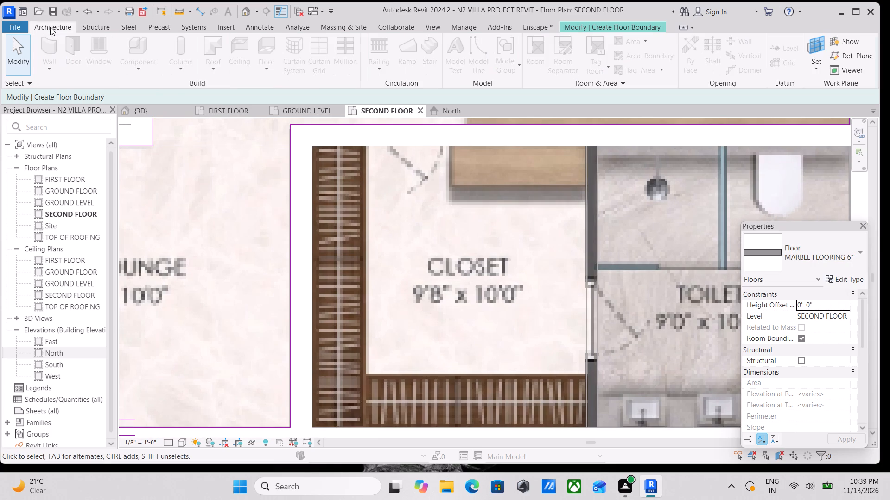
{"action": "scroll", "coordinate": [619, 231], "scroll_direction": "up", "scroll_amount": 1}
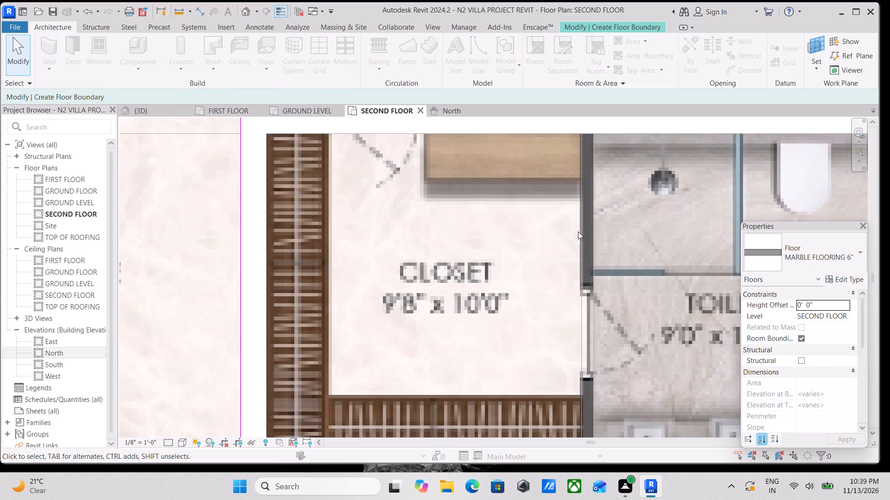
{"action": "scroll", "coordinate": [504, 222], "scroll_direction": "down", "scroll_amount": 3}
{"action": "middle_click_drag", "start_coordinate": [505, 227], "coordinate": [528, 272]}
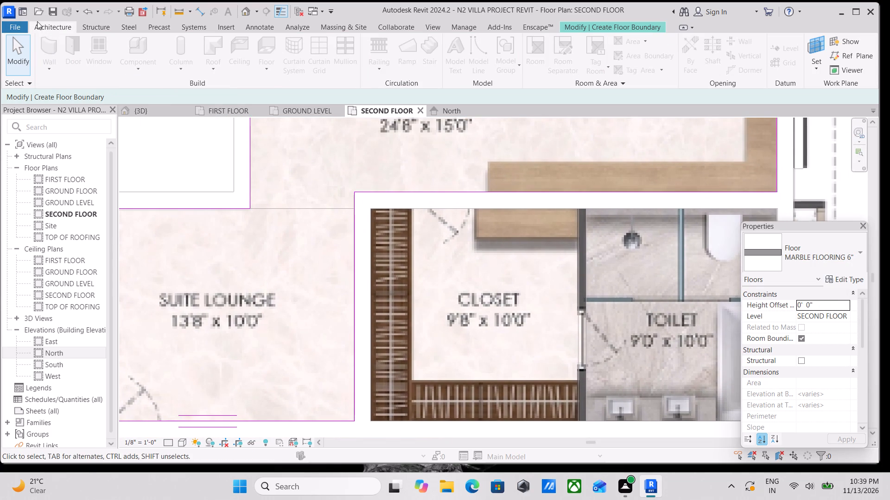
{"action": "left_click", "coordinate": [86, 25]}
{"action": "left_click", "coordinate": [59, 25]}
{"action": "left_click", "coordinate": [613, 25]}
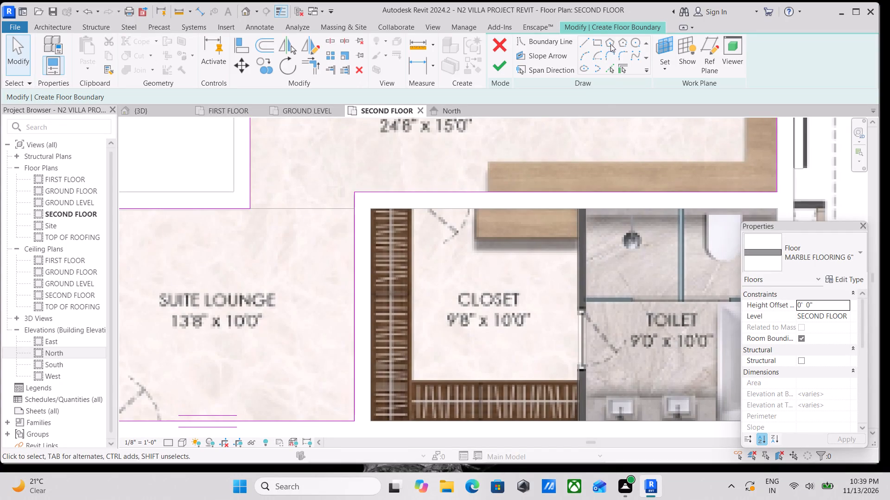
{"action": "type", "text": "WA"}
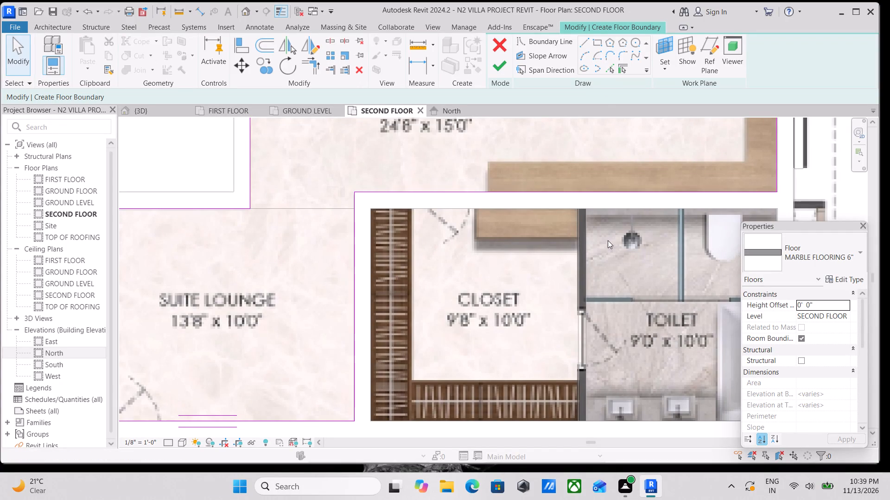
Set the floor type to FLOORING 6".
{"action": "left_click", "coordinate": [837, 262]}
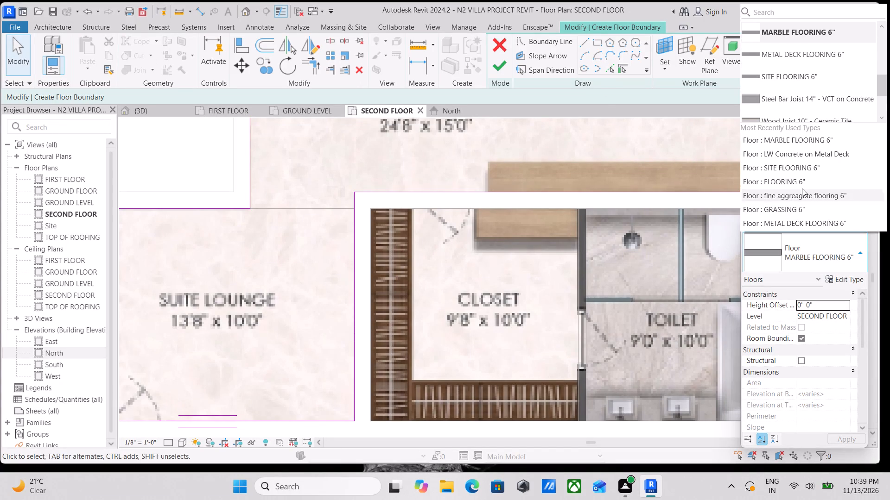
{"action": "scroll", "coordinate": [799, 182], "scroll_direction": "up", "scroll_amount": 1}
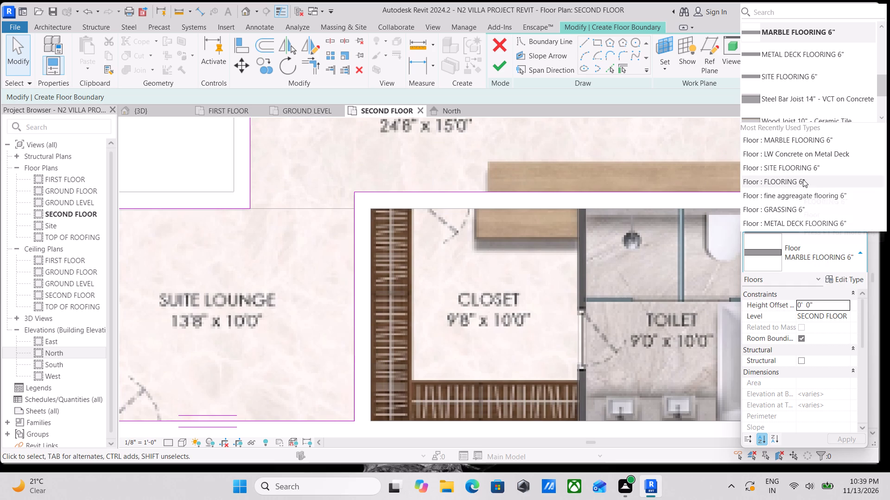
{"action": "left_click", "coordinate": [803, 179]}
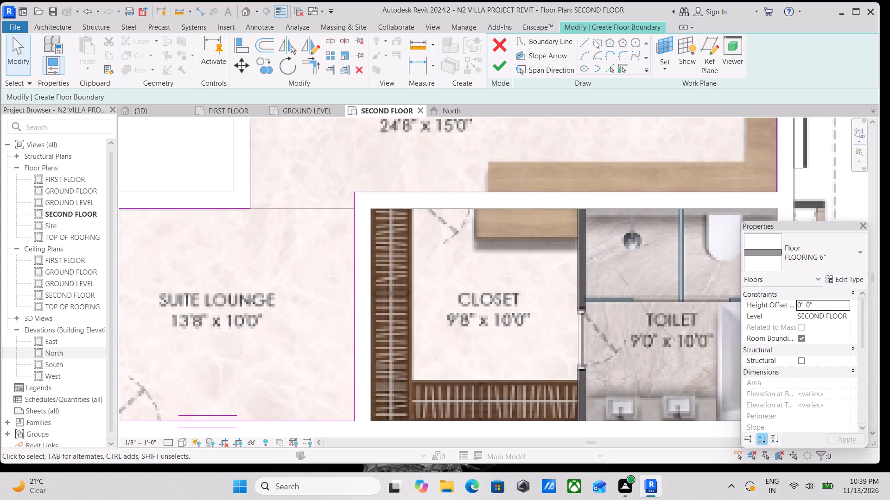
Draw a rectangular floor boundary, about 9'-8" tall, around the closet up to the near face of the toilet's partition wall.
{"action": "left_click", "coordinate": [595, 40]}
{"action": "left_click", "coordinate": [374, 209]}
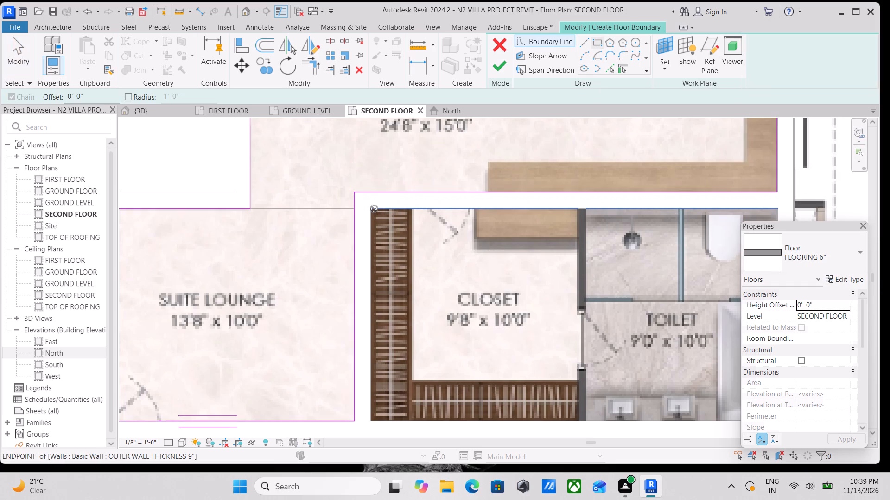
{"action": "middle_click_drag", "start_coordinate": [445, 287], "coordinate": [386, 181]}
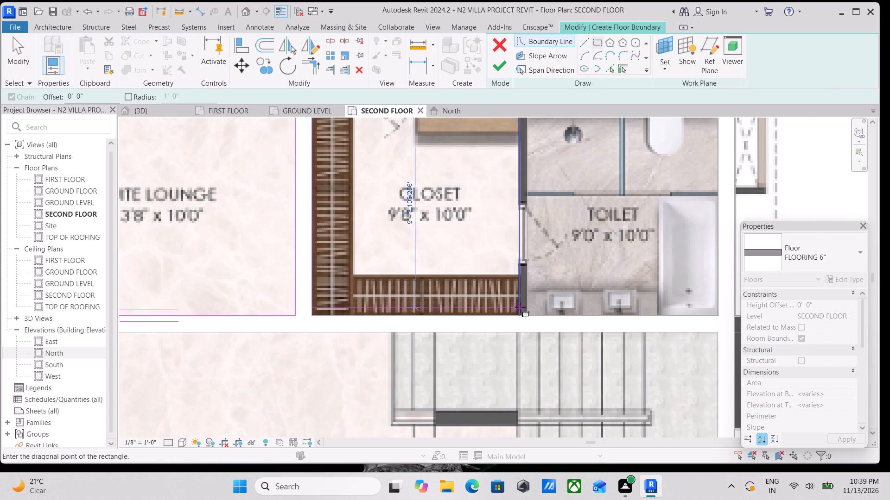
{"action": "left_click", "coordinate": [516, 314]}
{"action": "scroll", "coordinate": [448, 197], "scroll_direction": "down", "scroll_amount": 1}
{"action": "middle_click_drag", "start_coordinate": [448, 206], "coordinate": [460, 237]}
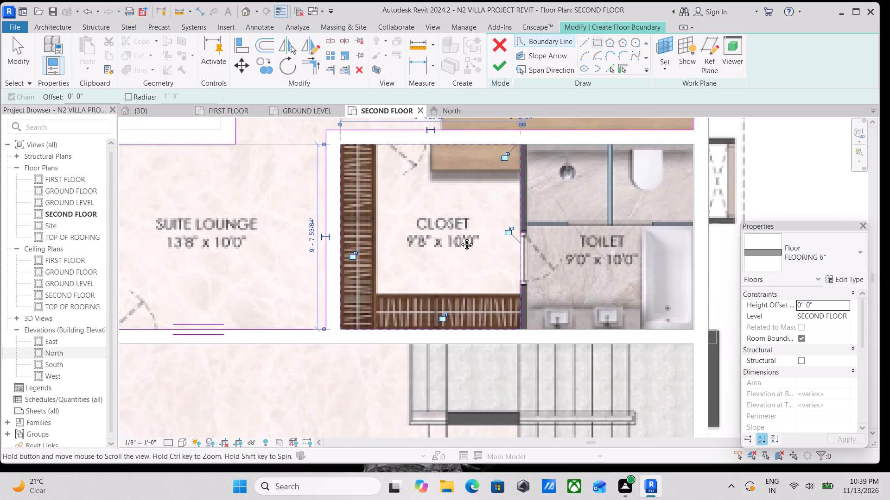
{"action": "middle_click_drag", "start_coordinate": [460, 237], "coordinate": [461, 239]}
Finish the floor sketch covering the bedroom suite, suite lounge and closet, without attaching the walls to its bottom.
{"action": "left_click", "coordinate": [502, 69]}
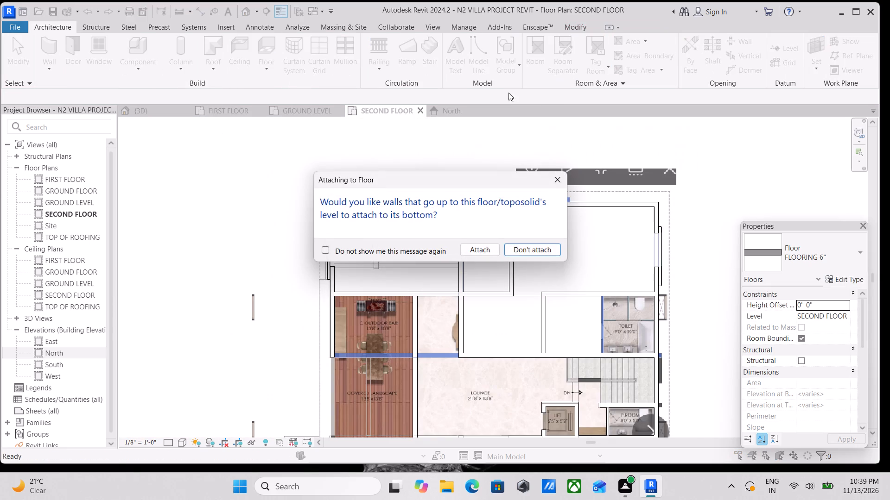
{"action": "left_click", "coordinate": [559, 181]}
{"action": "scroll", "coordinate": [544, 264], "scroll_direction": "down", "scroll_amount": 2}
{"action": "middle_click_drag", "start_coordinate": [507, 212], "coordinate": [507, 204]}
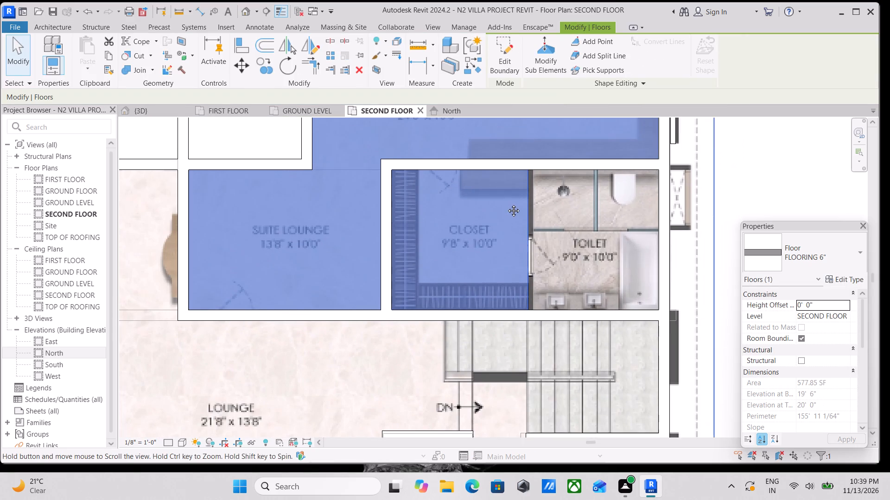
{"action": "middle_click_drag", "start_coordinate": [507, 204], "coordinate": [501, 190]}
{"action": "key", "text": "Escape"}
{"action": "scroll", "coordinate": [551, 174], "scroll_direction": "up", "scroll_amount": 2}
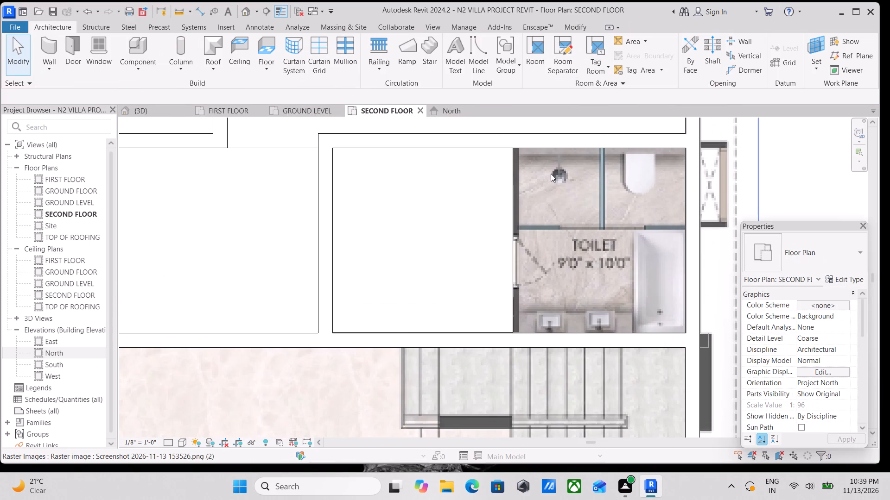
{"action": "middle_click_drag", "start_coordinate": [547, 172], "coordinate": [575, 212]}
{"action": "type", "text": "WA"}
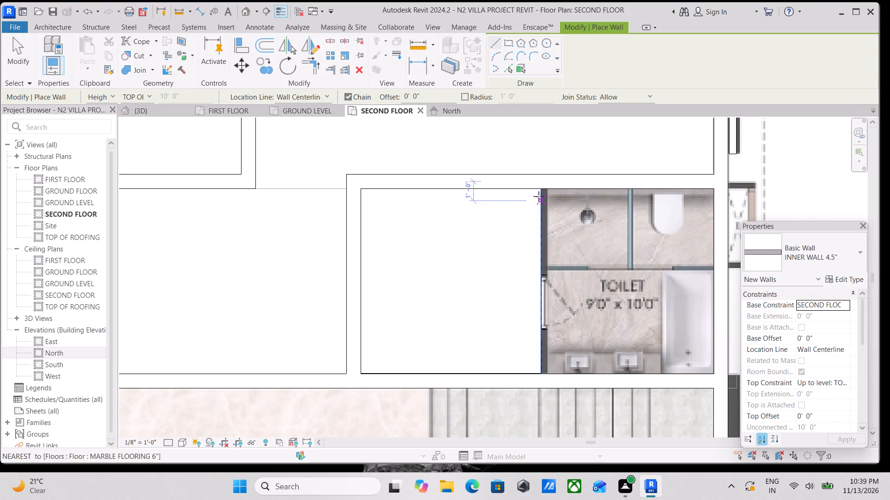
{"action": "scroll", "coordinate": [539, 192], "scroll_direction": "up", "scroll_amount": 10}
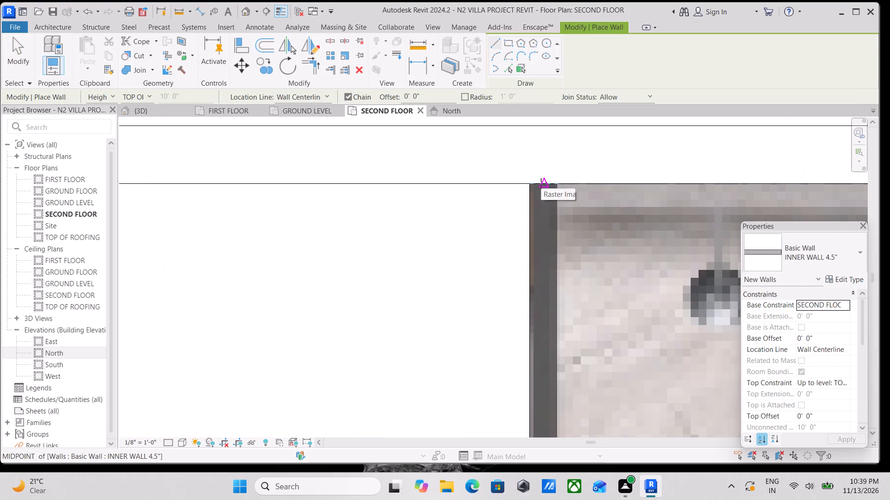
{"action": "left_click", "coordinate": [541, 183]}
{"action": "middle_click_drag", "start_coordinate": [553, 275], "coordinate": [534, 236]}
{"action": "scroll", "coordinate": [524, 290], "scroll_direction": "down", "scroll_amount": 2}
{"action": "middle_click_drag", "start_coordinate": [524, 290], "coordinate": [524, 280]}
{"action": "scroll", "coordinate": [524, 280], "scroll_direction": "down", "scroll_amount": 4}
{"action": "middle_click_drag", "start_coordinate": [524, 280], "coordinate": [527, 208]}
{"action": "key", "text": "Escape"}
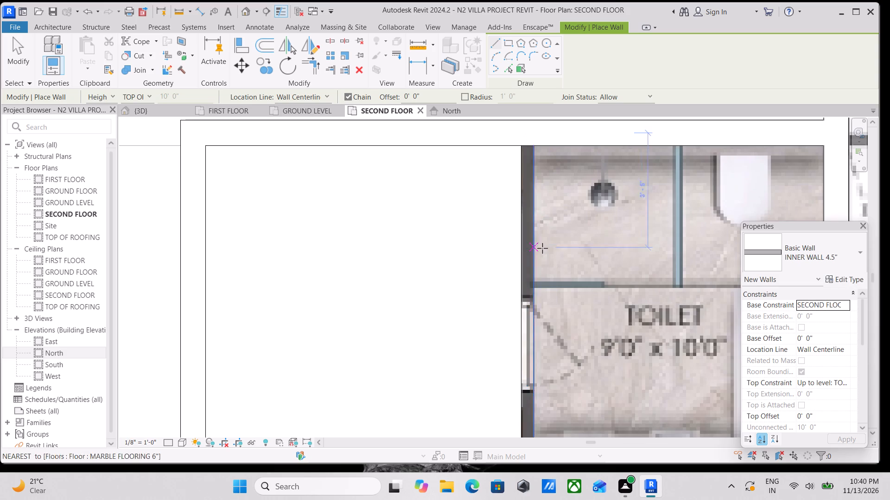
Draw an INNER WALL 4.5" about 10'-0" long between the closet and toilet, from the lower wall up to the upper wall.
{"action": "scroll", "coordinate": [541, 248], "scroll_direction": "down", "scroll_amount": 3}
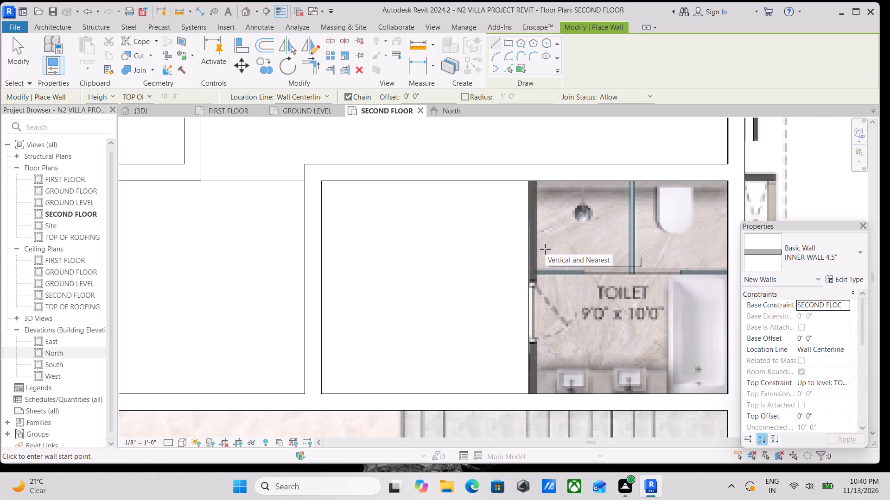
{"action": "middle_click_drag", "start_coordinate": [548, 296], "coordinate": [555, 225]}
{"action": "scroll", "coordinate": [555, 225], "scroll_direction": "up", "scroll_amount": 1}
{"action": "scroll", "coordinate": [552, 354], "scroll_direction": "up", "scroll_amount": 5}
{"action": "left_click", "coordinate": [529, 331]}
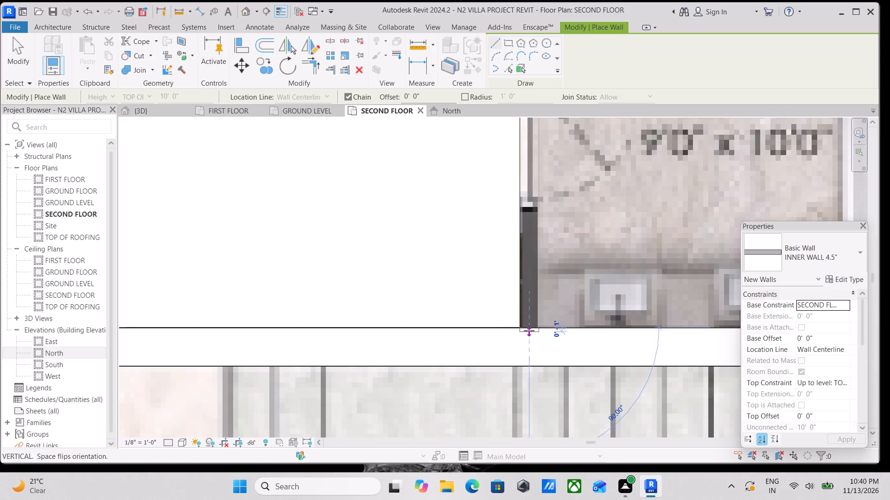
{"action": "middle_click_drag", "start_coordinate": [531, 246], "coordinate": [549, 352]}
{"action": "scroll", "coordinate": [553, 219], "scroll_direction": "down", "scroll_amount": 2}
{"action": "middle_click_drag", "start_coordinate": [556, 224], "coordinate": [562, 319]}
{"action": "scroll", "coordinate": [570, 225], "scroll_direction": "down", "scroll_amount": 1}
{"action": "middle_click_drag", "start_coordinate": [572, 231], "coordinate": [574, 293]}
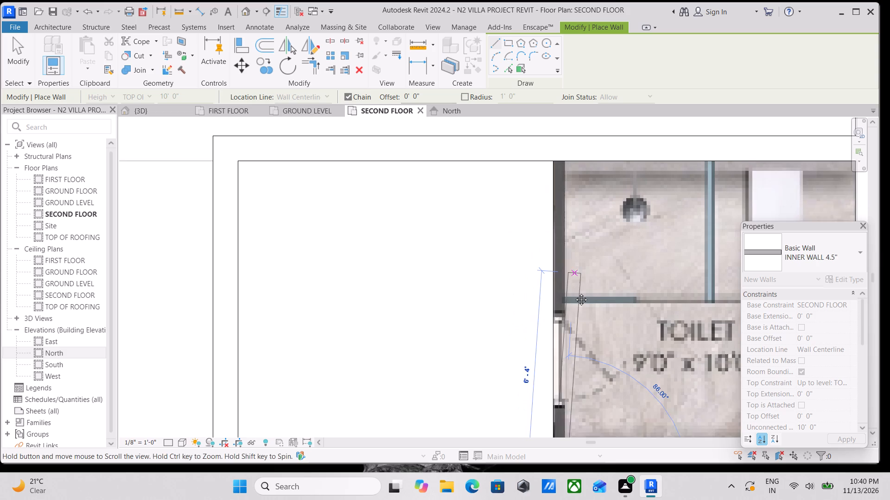
{"action": "middle_click_drag", "start_coordinate": [574, 293], "coordinate": [574, 314]}
{"action": "left_click", "coordinate": [554, 201]}
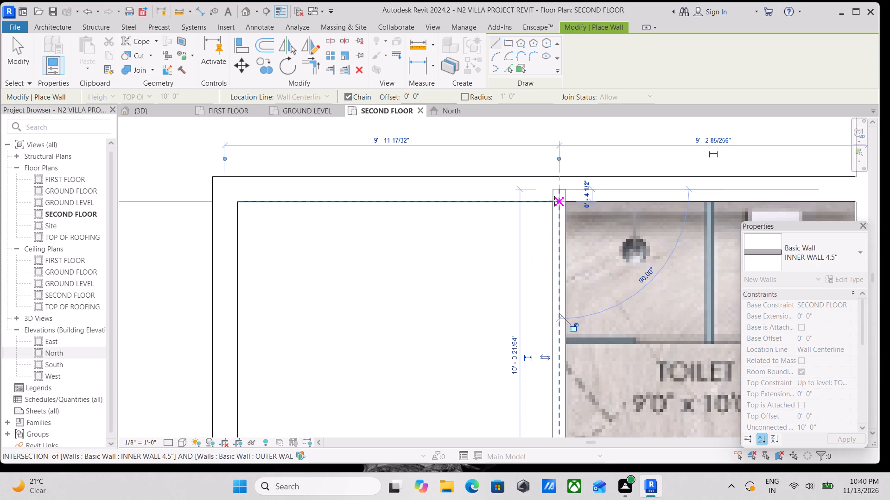
{"action": "key", "text": "Escape"}
Draw a horizontal INNER WALL 4.5" across the toilet below the shower and WC, from the closet partition to the outer wall.
{"action": "scroll", "coordinate": [613, 302], "scroll_direction": "down", "scroll_amount": 3}
{"action": "middle_click_drag", "start_coordinate": [597, 293], "coordinate": [516, 232]}
{"action": "scroll", "coordinate": [625, 251], "scroll_direction": "up", "scroll_amount": 2}
{"action": "scroll", "coordinate": [625, 251], "scroll_direction": "down", "scroll_amount": 2}
{"action": "middle_click_drag", "start_coordinate": [622, 250], "coordinate": [603, 244]}
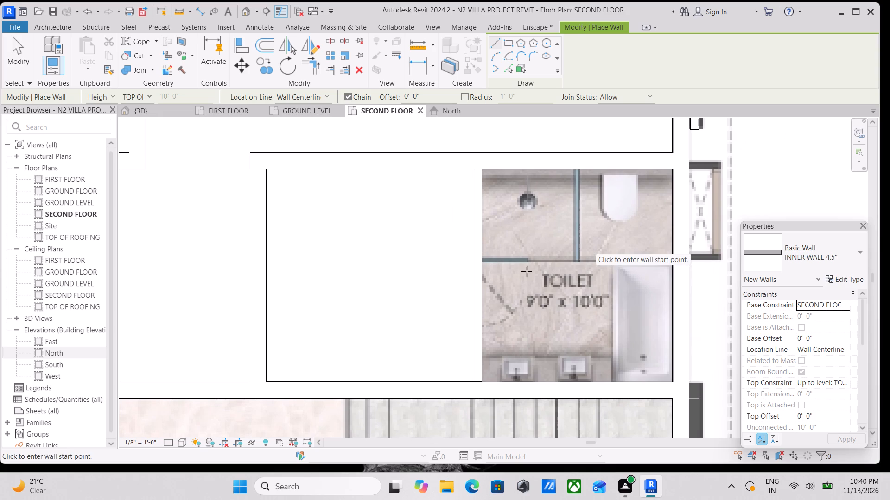
{"action": "scroll", "coordinate": [604, 289], "scroll_direction": "up", "scroll_amount": 2}
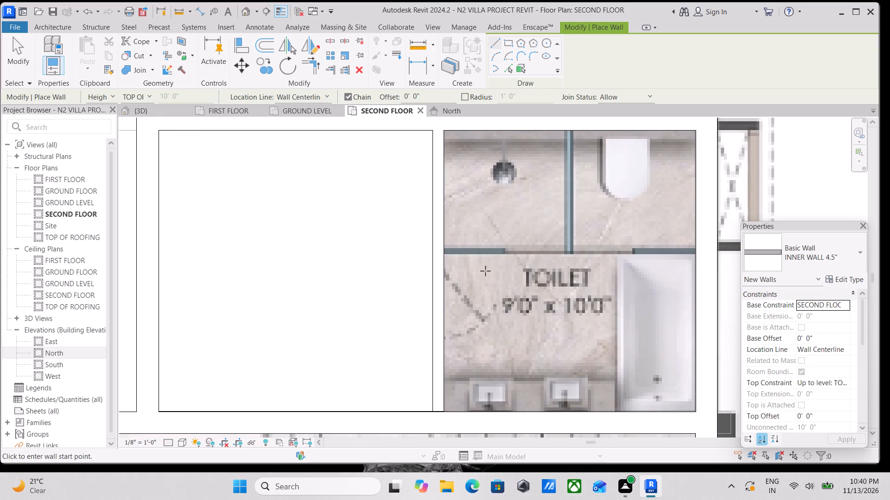
{"action": "scroll", "coordinate": [483, 269], "scroll_direction": "up", "scroll_amount": 3}
{"action": "left_click", "coordinate": [431, 244]}
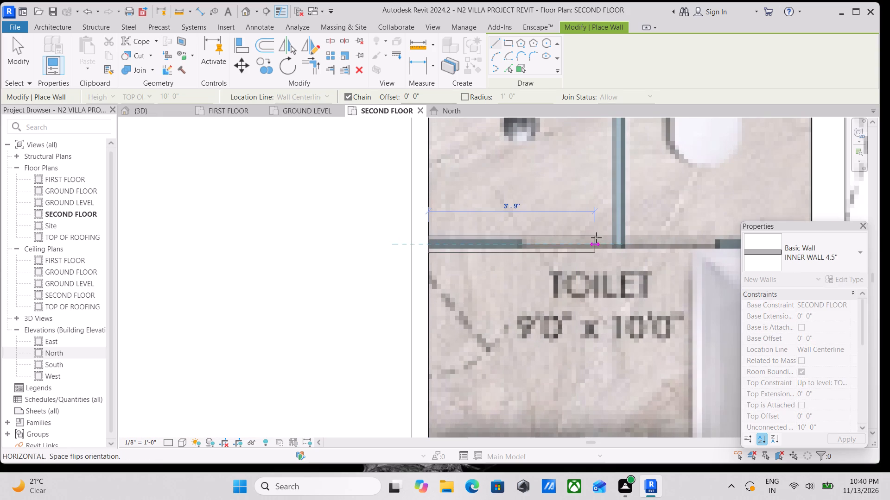
{"action": "middle_click_drag", "start_coordinate": [596, 237], "coordinate": [521, 239]}
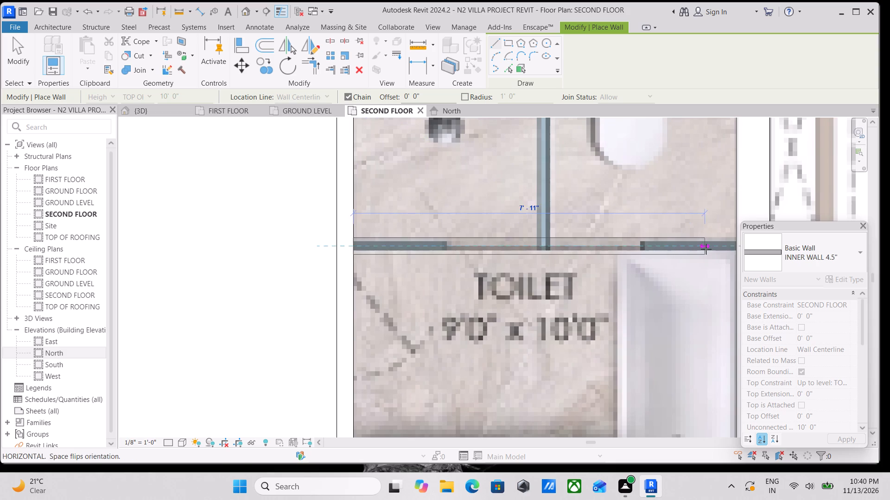
{"action": "left_click", "coordinate": [736, 248]}
{"action": "scroll", "coordinate": [545, 240], "scroll_direction": "down", "scroll_amount": 2}
{"action": "middle_click_drag", "start_coordinate": [545, 240], "coordinate": [566, 295]}
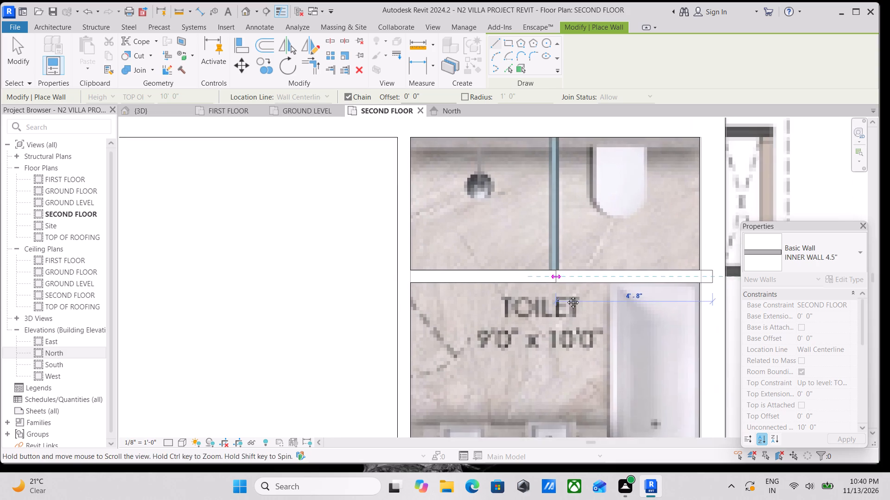
{"action": "middle_click_drag", "start_coordinate": [566, 295], "coordinate": [567, 299]}
{"action": "key", "text": "Escape"}
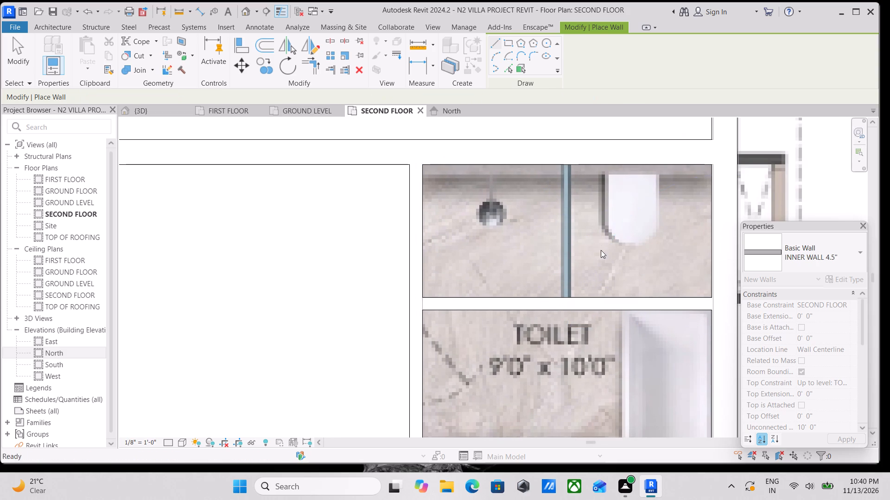
Draw an INNER WALL 4.5" about 4'-0" long between the shower and WC, from the upper outer wall to the toilet's cross wall.
{"action": "scroll", "coordinate": [577, 169], "scroll_direction": "up", "scroll_amount": 2}
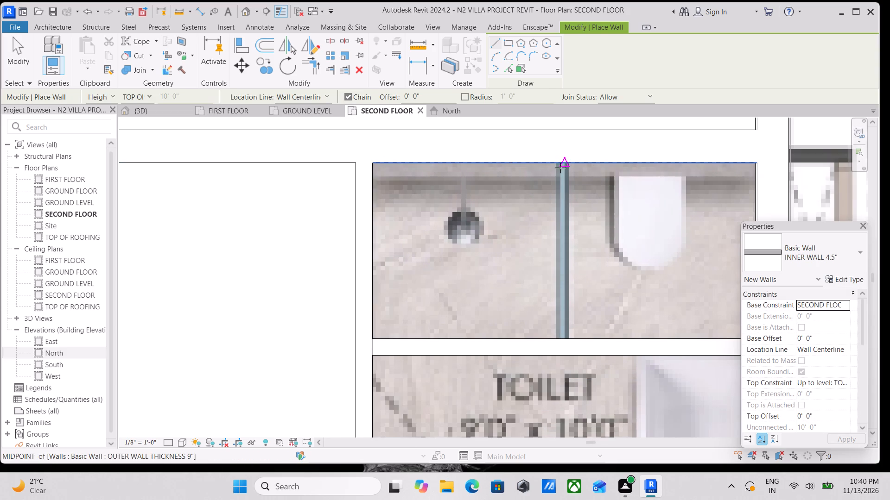
{"action": "scroll", "coordinate": [564, 177], "scroll_direction": "up", "scroll_amount": 3}
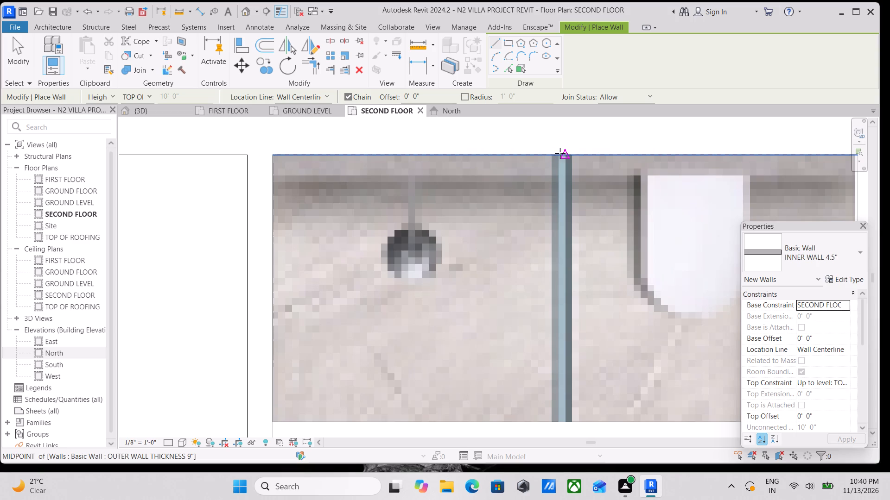
{"action": "scroll", "coordinate": [560, 158], "scroll_direction": "up", "scroll_amount": 6}
{"action": "left_click", "coordinate": [563, 150]}
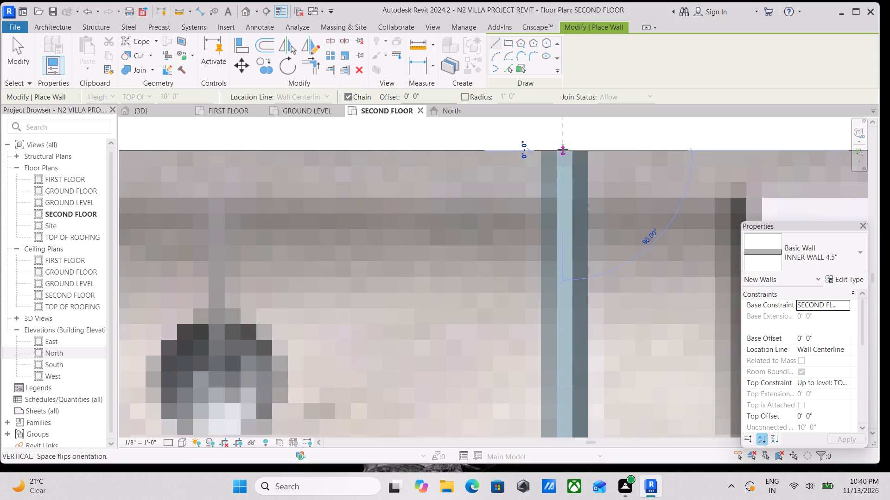
{"action": "scroll", "coordinate": [562, 259], "scroll_direction": "down", "scroll_amount": 1}
{"action": "middle_click_drag", "start_coordinate": [570, 153], "coordinate": [578, 104]}
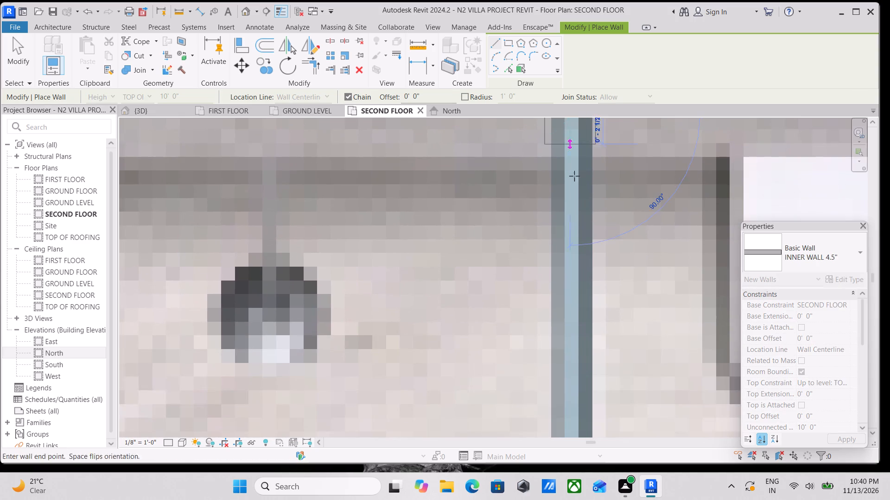
{"action": "scroll", "coordinate": [570, 252], "scroll_direction": "down", "scroll_amount": 3}
{"action": "middle_click_drag", "start_coordinate": [570, 254], "coordinate": [563, 160]}
{"action": "scroll", "coordinate": [563, 294], "scroll_direction": "down", "scroll_amount": 3}
{"action": "middle_click_drag", "start_coordinate": [562, 294], "coordinate": [540, 204]}
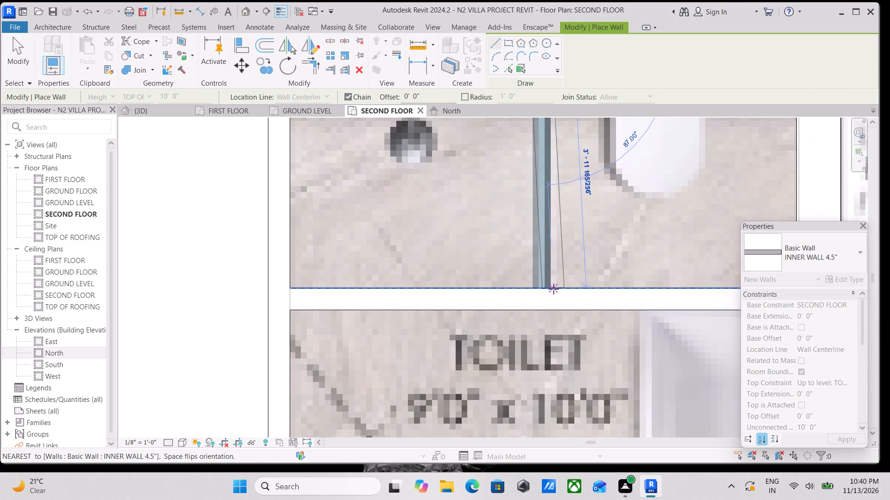
{"action": "left_click", "coordinate": [543, 290]}
{"action": "key", "text": "Escape"}
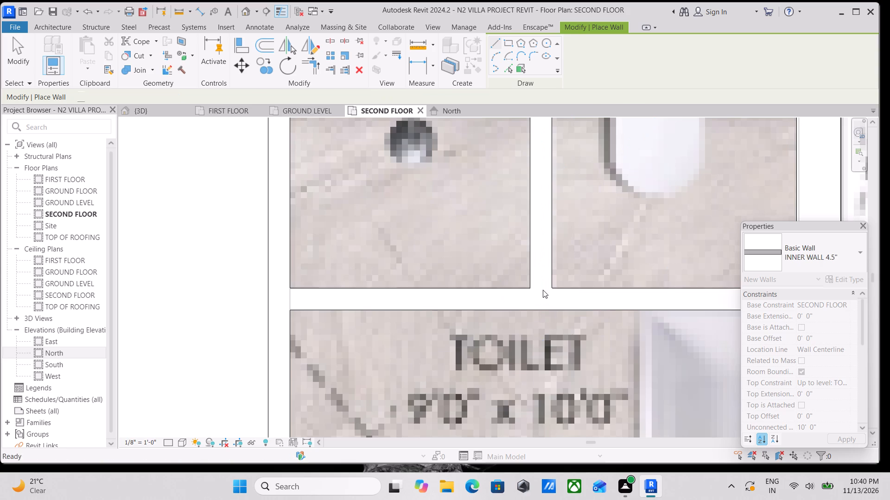
{"action": "key", "text": "Escape"}
Start a FLOORING 6" floor and draw a rectangular boundary about 4'-1" by 3'-11 1/2" inside the shower compartment.
{"action": "scroll", "coordinate": [559, 262], "scroll_direction": "down", "scroll_amount": 3}
{"action": "middle_click", "coordinate": [559, 262]}
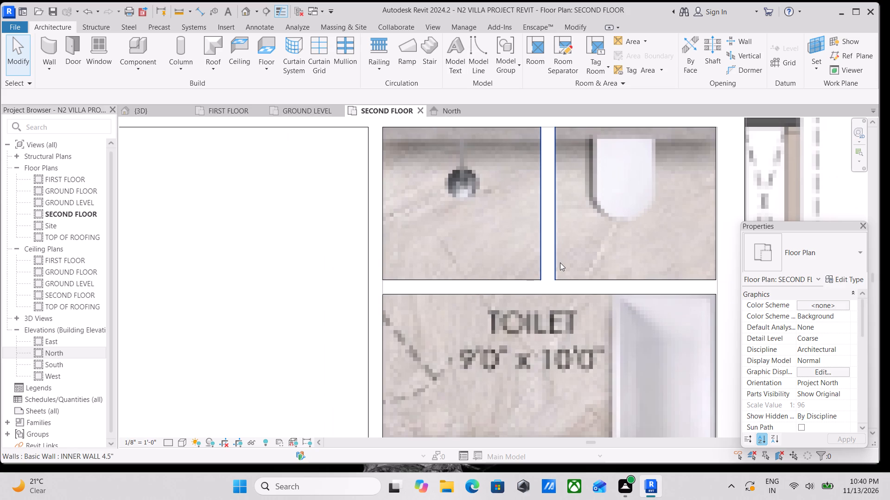
{"action": "scroll", "coordinate": [513, 240], "scroll_direction": "down", "scroll_amount": 8}
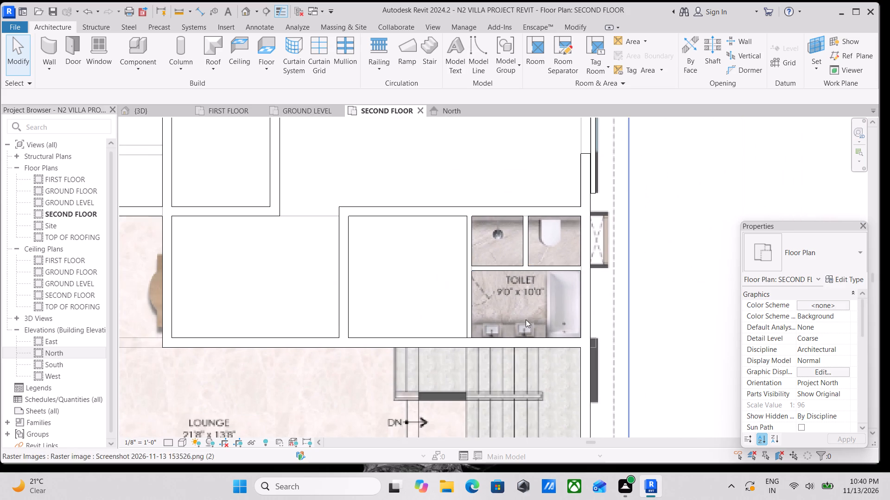
{"action": "middle_click_drag", "start_coordinate": [526, 320], "coordinate": [520, 348]}
{"action": "scroll", "coordinate": [517, 344], "scroll_direction": "up", "scroll_amount": 2}
{"action": "middle_click_drag", "start_coordinate": [517, 346], "coordinate": [504, 376]}
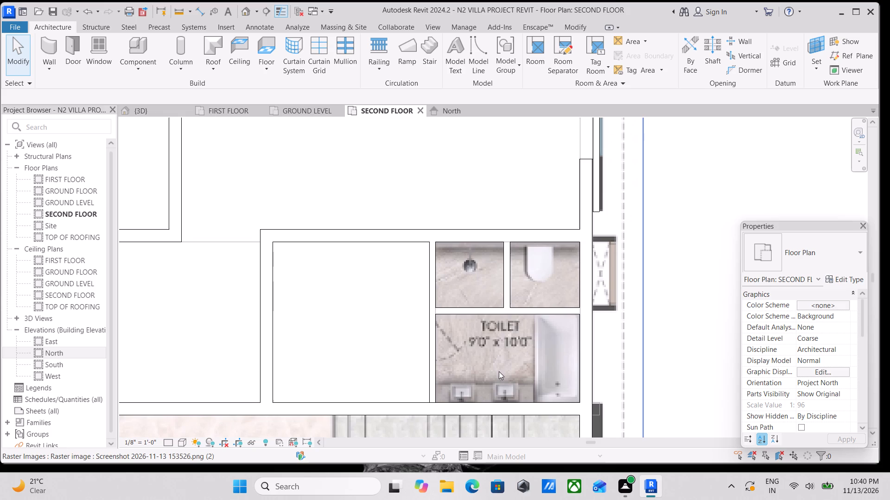
{"action": "left_click", "coordinate": [259, 58]}
{"action": "left_click", "coordinate": [271, 93]}
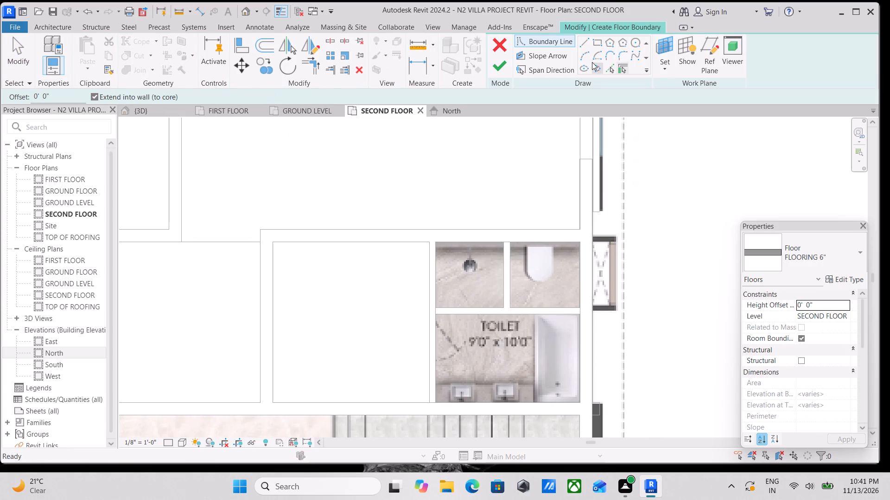
{"action": "left_click", "coordinate": [593, 38]}
{"action": "scroll", "coordinate": [454, 266], "scroll_direction": "up", "scroll_amount": 2}
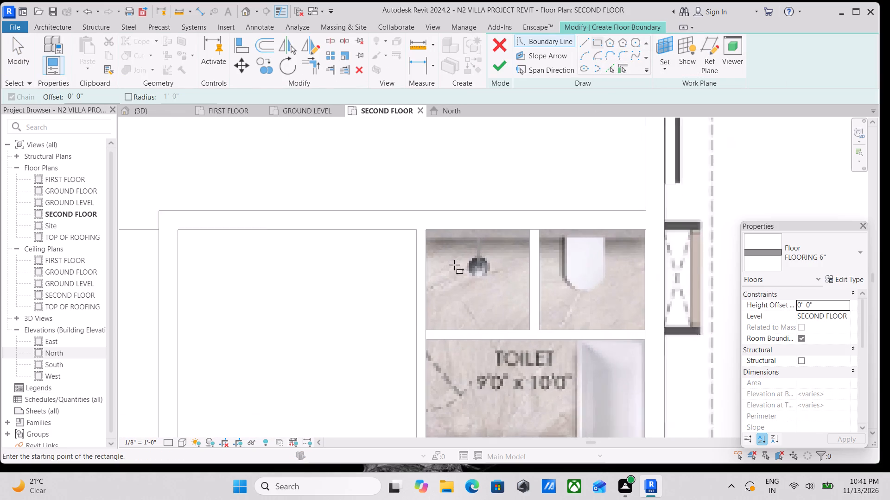
{"action": "scroll", "coordinate": [454, 265], "scroll_direction": "up", "scroll_amount": 5}
{"action": "left_click", "coordinate": [419, 220]}
{"action": "middle_click_drag", "start_coordinate": [522, 335], "coordinate": [421, 266]}
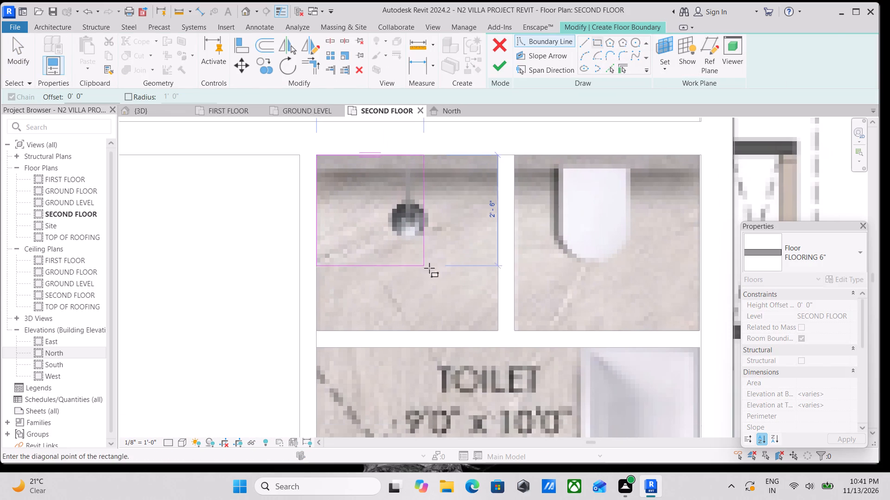
{"action": "left_click", "coordinate": [502, 332]}
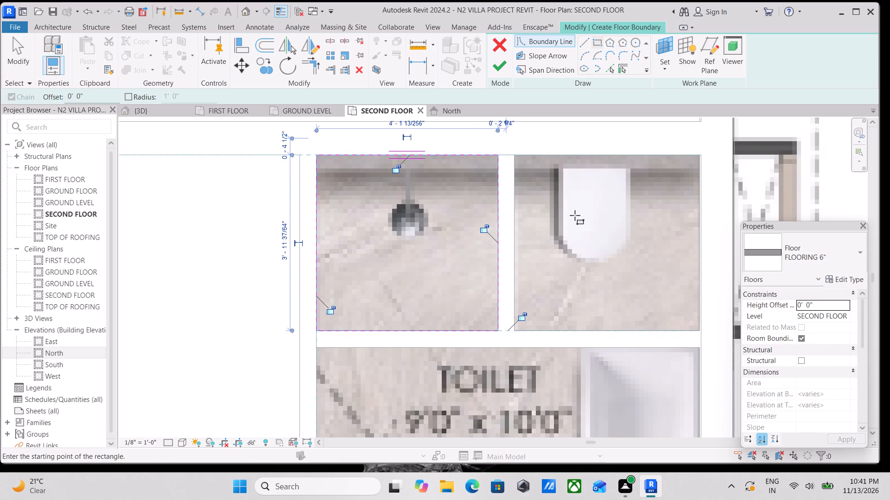
Draw a rectangular floor boundary about 3'-11 1/2" tall inside the WC compartment.
{"action": "scroll", "coordinate": [576, 214], "scroll_direction": "down", "scroll_amount": 1}
{"action": "middle_click_drag", "start_coordinate": [574, 215], "coordinate": [542, 258]}
{"action": "left_click", "coordinate": [491, 206]}
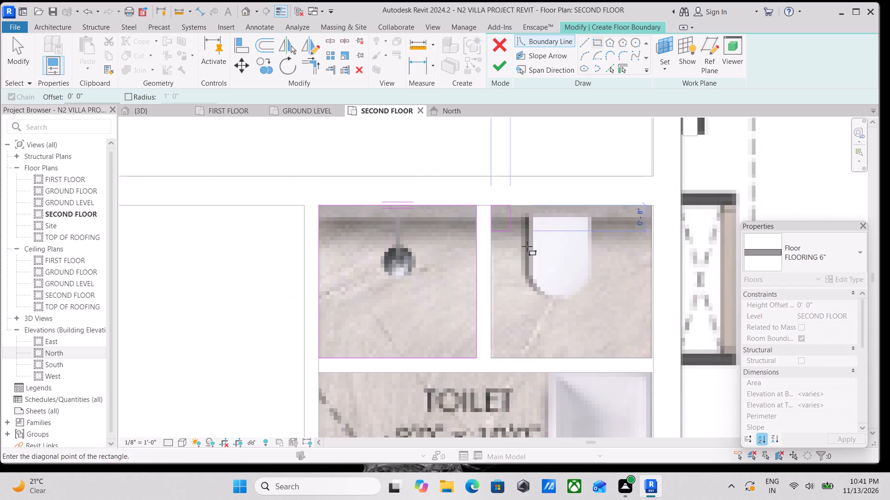
{"action": "middle_click_drag", "start_coordinate": [600, 290], "coordinate": [545, 247]}
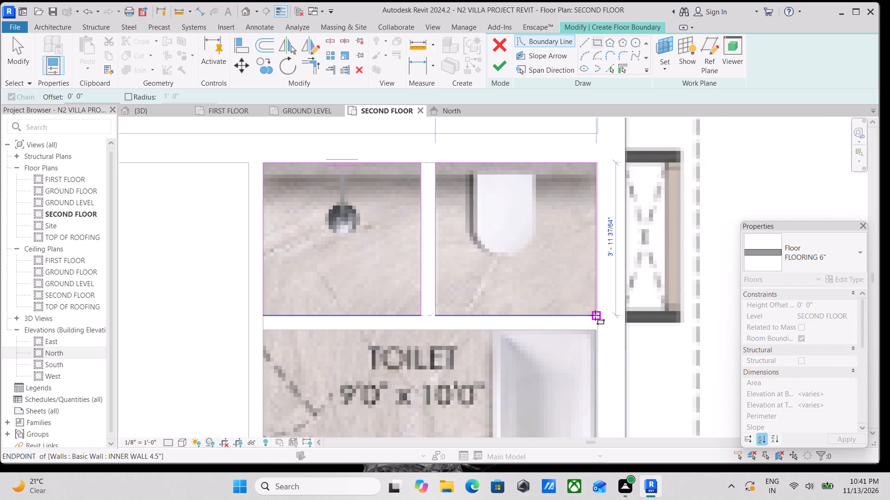
{"action": "left_click", "coordinate": [595, 315]}
Draw a rectangular floor boundary about 5'-4" tall around the toilet's washbasin and bathtub area.
{"action": "scroll", "coordinate": [538, 243], "scroll_direction": "down", "scroll_amount": 6}
{"action": "middle_click_drag", "start_coordinate": [534, 249], "coordinate": [540, 203]}
{"action": "scroll", "coordinate": [398, 250], "scroll_direction": "up", "scroll_amount": 3}
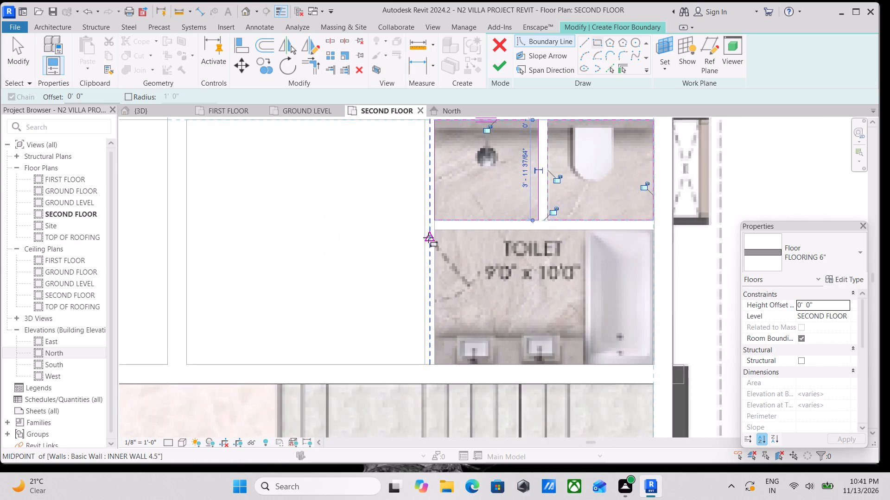
{"action": "scroll", "coordinate": [431, 232], "scroll_direction": "up", "scroll_amount": 3}
{"action": "left_click", "coordinate": [436, 228]}
{"action": "middle_click_drag", "start_coordinate": [542, 334], "coordinate": [463, 255]}
{"action": "middle_click_drag", "start_coordinate": [505, 282], "coordinate": [501, 281]}
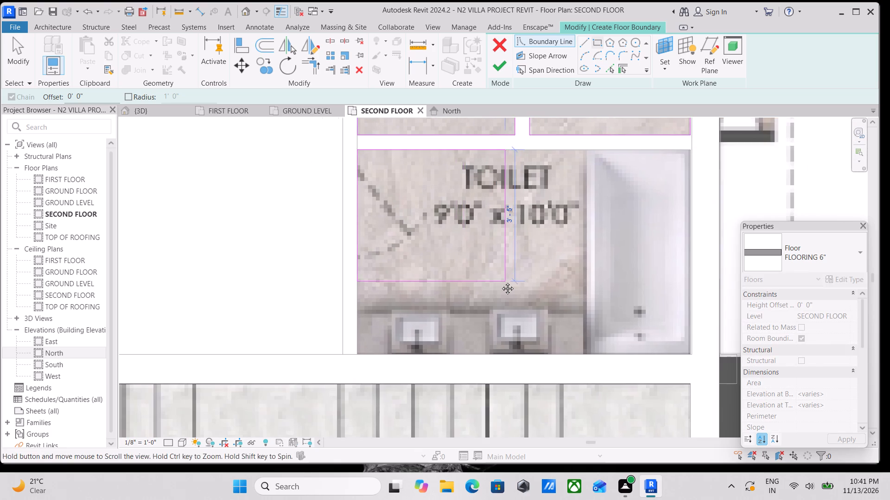
{"action": "middle_click_drag", "start_coordinate": [501, 281], "coordinate": [387, 213]}
{"action": "left_click", "coordinate": [577, 285]}
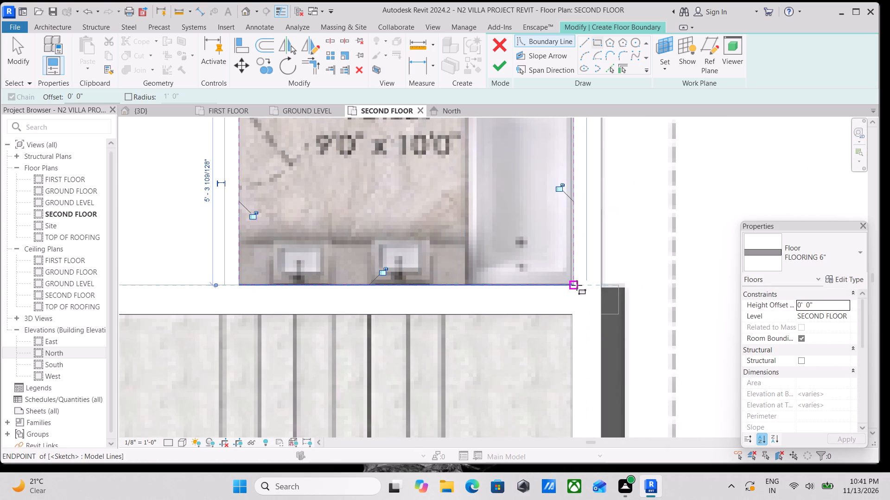
Finish the floor sketch covering the toilet's shower, WC and washbasin areas.
{"action": "scroll", "coordinate": [534, 250], "scroll_direction": "down", "scroll_amount": 5}
{"action": "middle_click_drag", "start_coordinate": [530, 243], "coordinate": [547, 292]}
{"action": "scroll", "coordinate": [549, 294], "scroll_direction": "up", "scroll_amount": 1}
{"action": "left_click", "coordinate": [494, 65]}
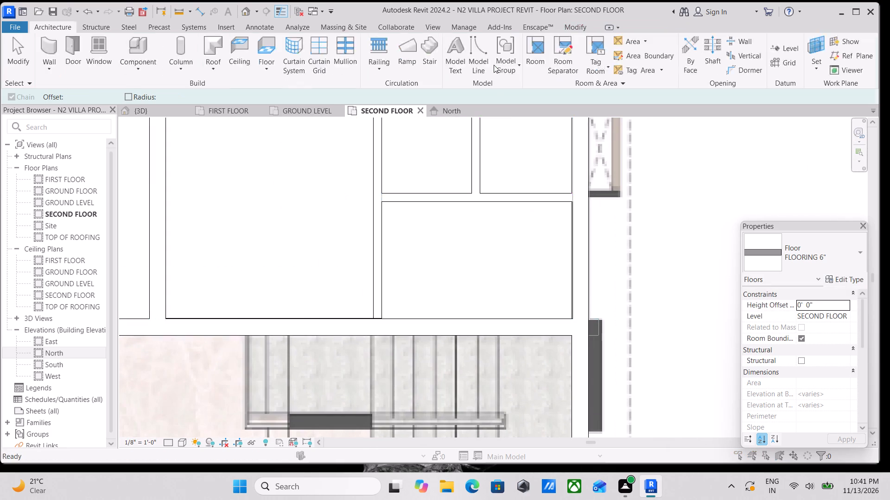
{"action": "left_click", "coordinate": [530, 246]}
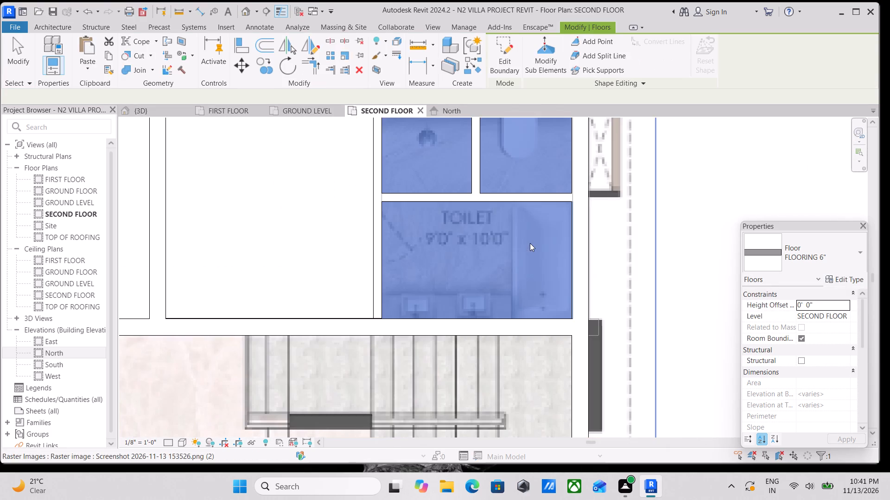
Examine the rest of the second-floor plan around the lounge, outdoor bar, covered landscape, stairs, lift and terrace.
{"action": "scroll", "coordinate": [529, 243], "scroll_direction": "down", "scroll_amount": 6}
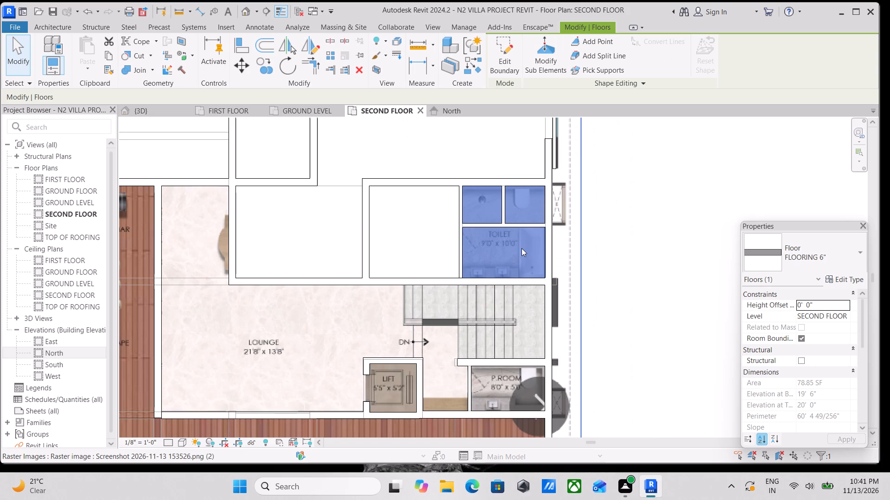
{"action": "scroll", "coordinate": [229, 197], "scroll_direction": "down", "scroll_amount": 3}
{"action": "middle_click_drag", "start_coordinate": [209, 278], "coordinate": [338, 350]}
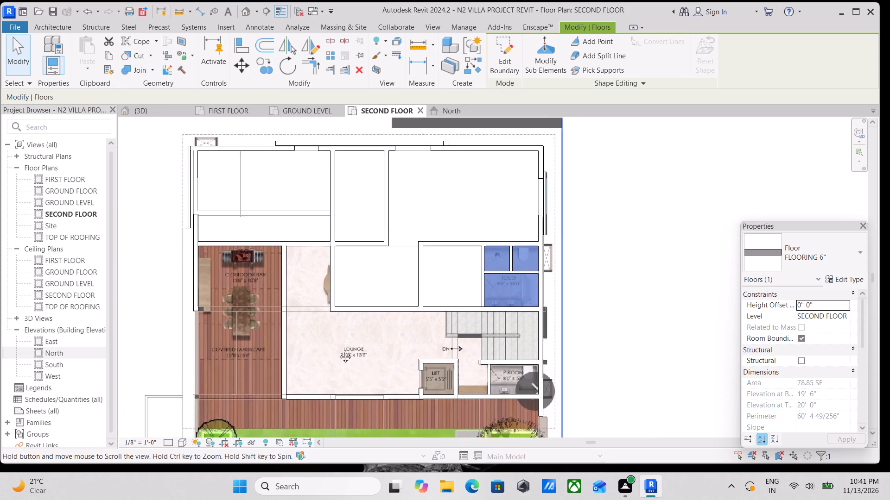
{"action": "middle_click_drag", "start_coordinate": [338, 350], "coordinate": [391, 382]}
{"action": "scroll", "coordinate": [390, 381], "scroll_direction": "up", "scroll_amount": 1}
{"action": "middle_click_drag", "start_coordinate": [382, 365], "coordinate": [369, 270]}
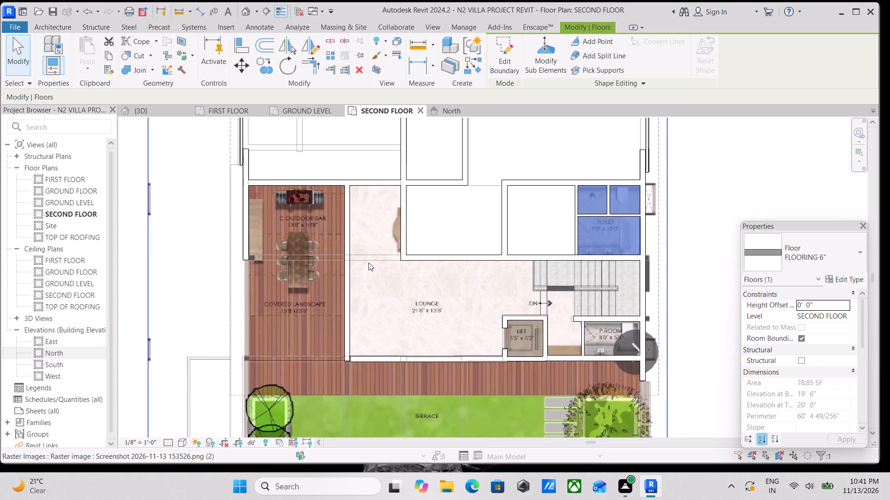
{"action": "scroll", "coordinate": [369, 262], "scroll_direction": "up", "scroll_amount": 3}
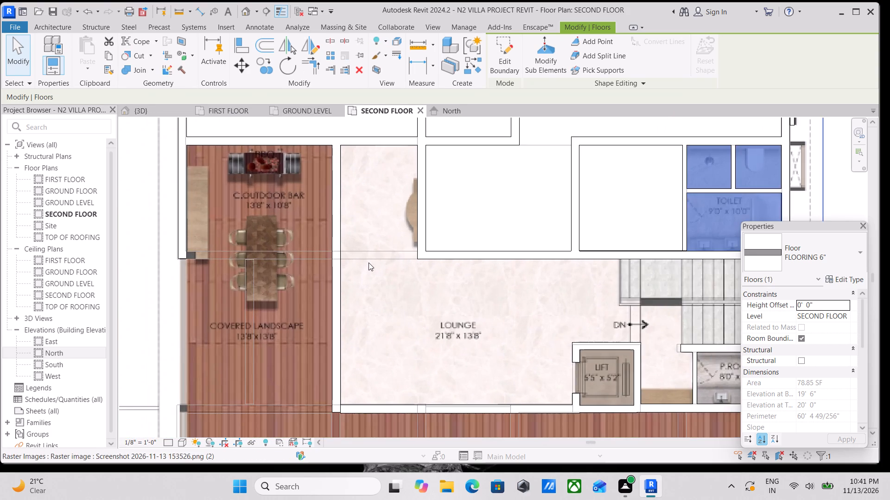
{"action": "scroll", "coordinate": [369, 262], "scroll_direction": "up", "scroll_amount": 3}
{"action": "scroll", "coordinate": [386, 259], "scroll_direction": "down", "scroll_amount": 3}
{"action": "middle_click_drag", "start_coordinate": [377, 261], "coordinate": [341, 255]}
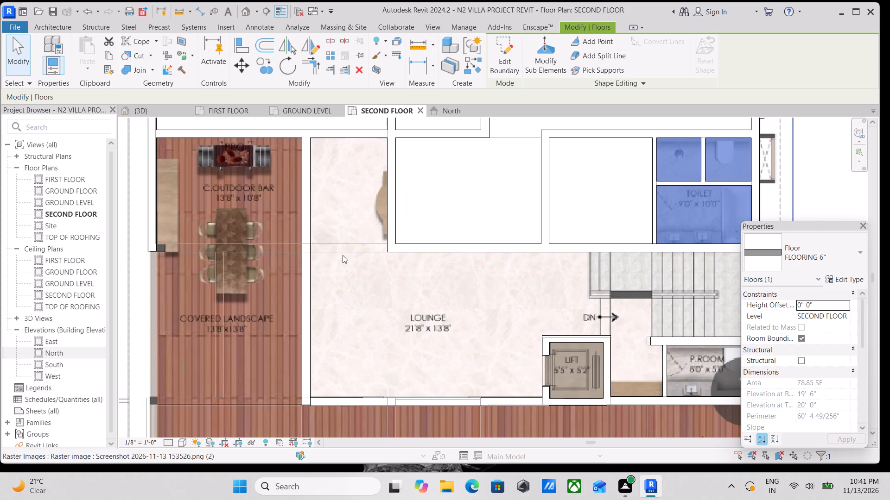
{"action": "scroll", "coordinate": [507, 317], "scroll_direction": "down", "scroll_amount": 3}
{"action": "middle_click_drag", "start_coordinate": [492, 304], "coordinate": [427, 250]}
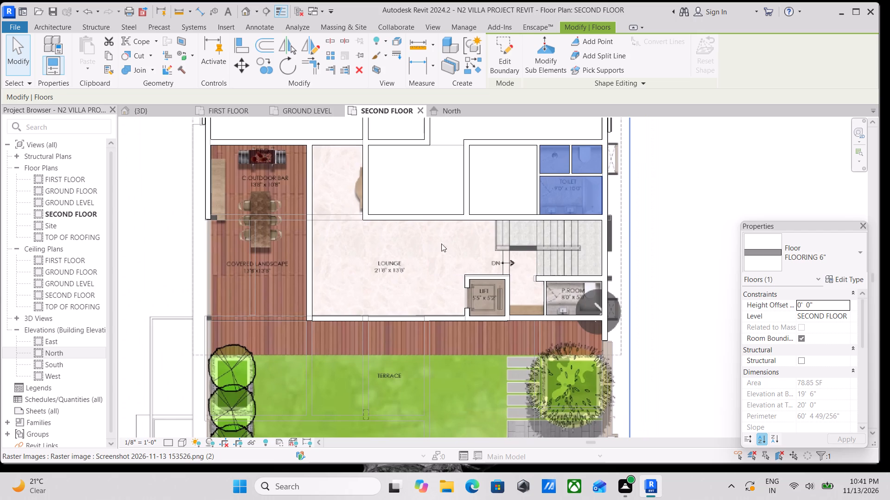
{"action": "scroll", "coordinate": [469, 112], "scroll_direction": "up", "scroll_amount": 3}
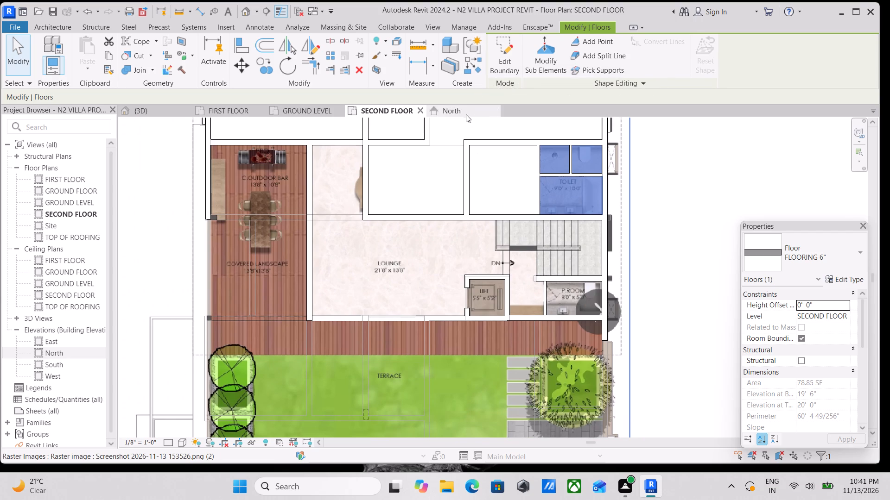
{"action": "scroll", "coordinate": [462, 106], "scroll_direction": "down", "scroll_amount": 2}
{"action": "scroll", "coordinate": [487, 262], "scroll_direction": "down", "scroll_amount": 3}
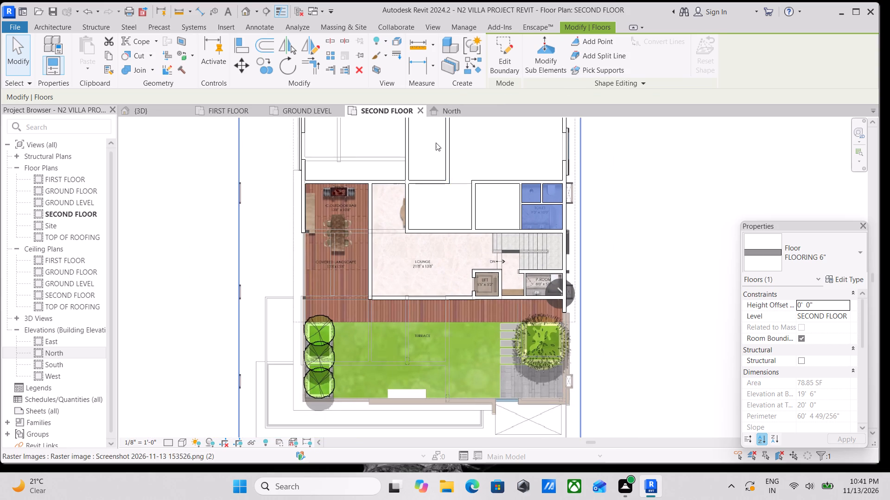
{"action": "scroll", "coordinate": [436, 145], "scroll_direction": "up", "scroll_amount": 3}
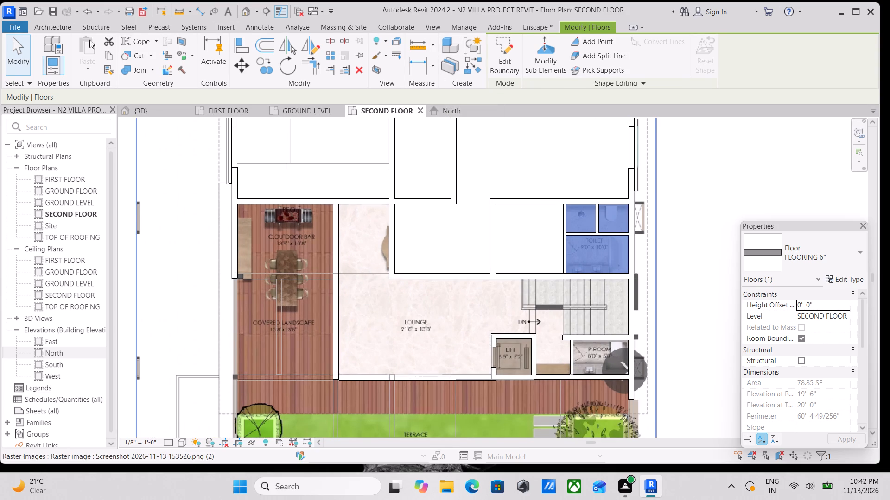
Start a FLOORING 6" floor and draw its boundary along the passage's upper wall and about 10'-5" down its inner wall to the lounge.
{"action": "left_click", "coordinate": [57, 24]}
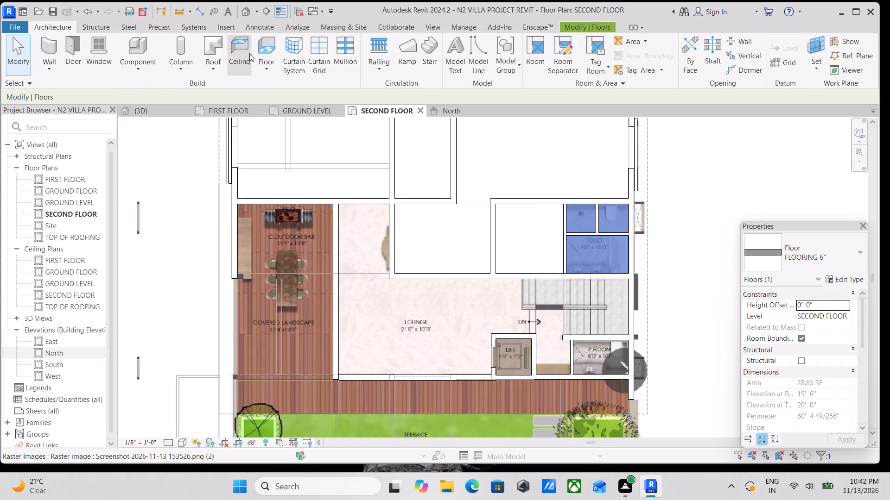
{"action": "left_click", "coordinate": [270, 64]}
{"action": "left_click", "coordinate": [286, 88]}
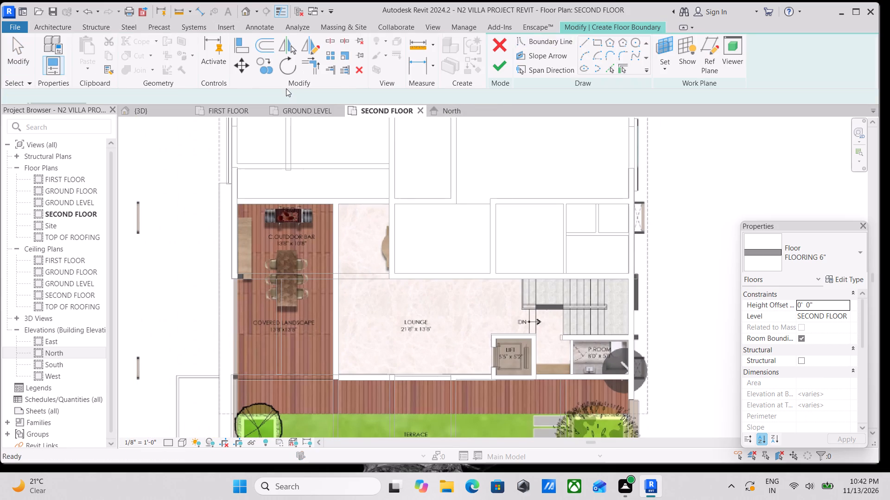
{"action": "left_click", "coordinate": [581, 42]}
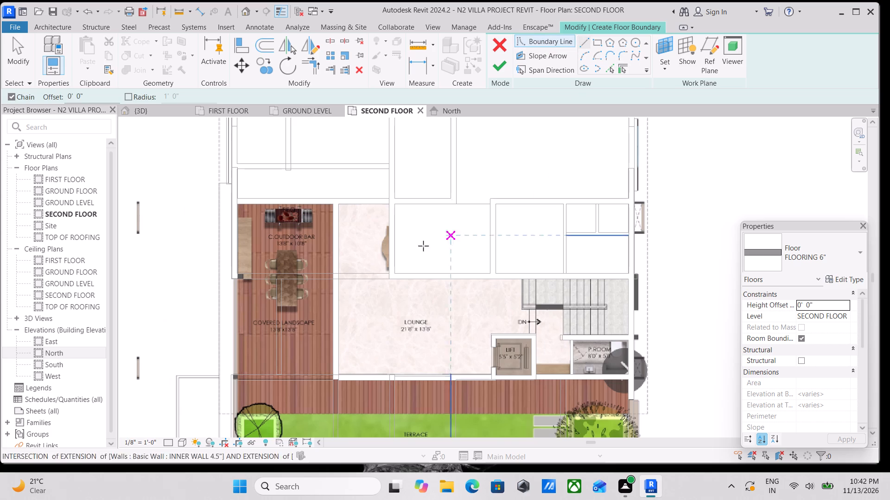
{"action": "scroll", "coordinate": [363, 216], "scroll_direction": "up", "scroll_amount": 7}
{"action": "left_click", "coordinate": [310, 193]}
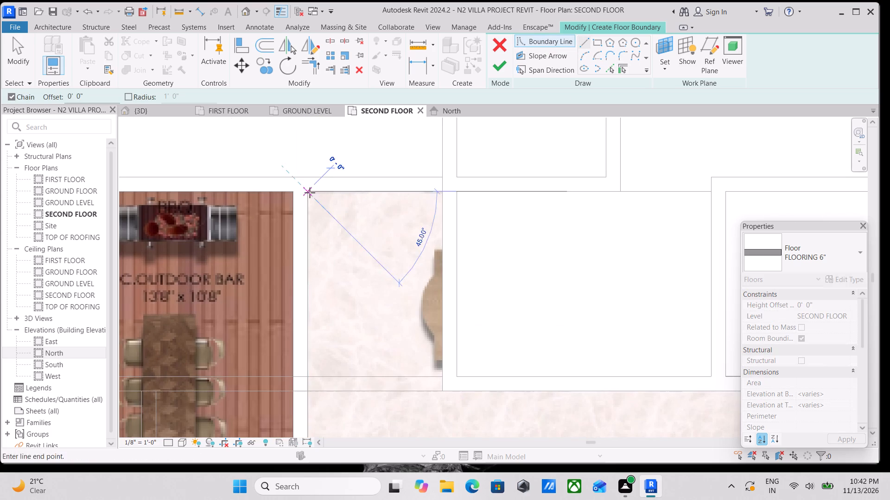
{"action": "left_click", "coordinate": [441, 190]}
{"action": "middle_click_drag", "start_coordinate": [439, 289], "coordinate": [438, 259]}
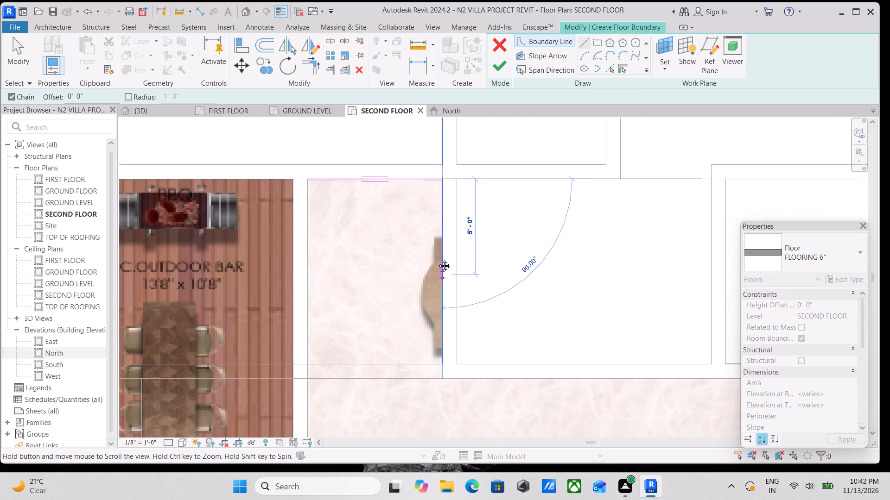
{"action": "middle_click_drag", "start_coordinate": [438, 259], "coordinate": [438, 214]}
{"action": "left_click", "coordinate": [439, 316]}
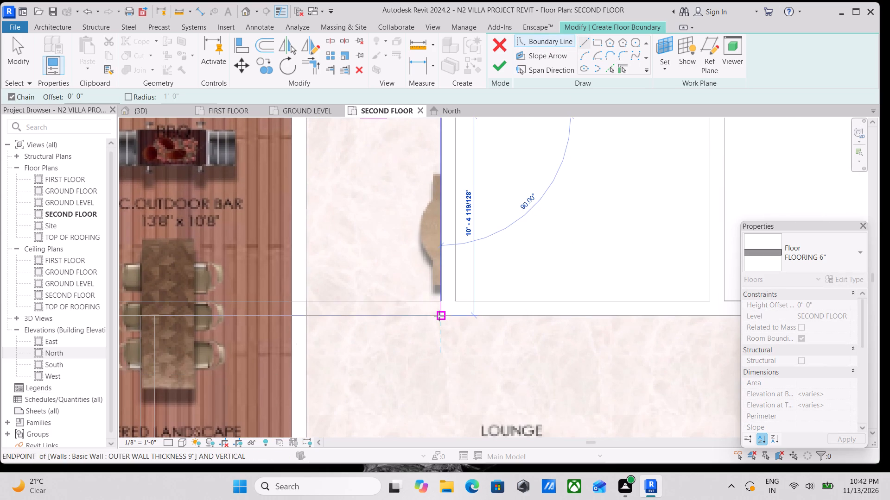
Continue the floor boundary around the staircase, following the upper and outer walls and returning about 9'-6" along the P.Room's upper wall.
{"action": "middle_click_drag", "start_coordinate": [590, 342], "coordinate": [435, 293]}
{"action": "scroll", "coordinate": [572, 266], "scroll_direction": "down", "scroll_amount": 2}
{"action": "middle_click_drag", "start_coordinate": [572, 265], "coordinate": [460, 235]}
{"action": "scroll", "coordinate": [496, 243], "scroll_direction": "down", "scroll_amount": 2}
{"action": "middle_click_drag", "start_coordinate": [492, 243], "coordinate": [481, 240]}
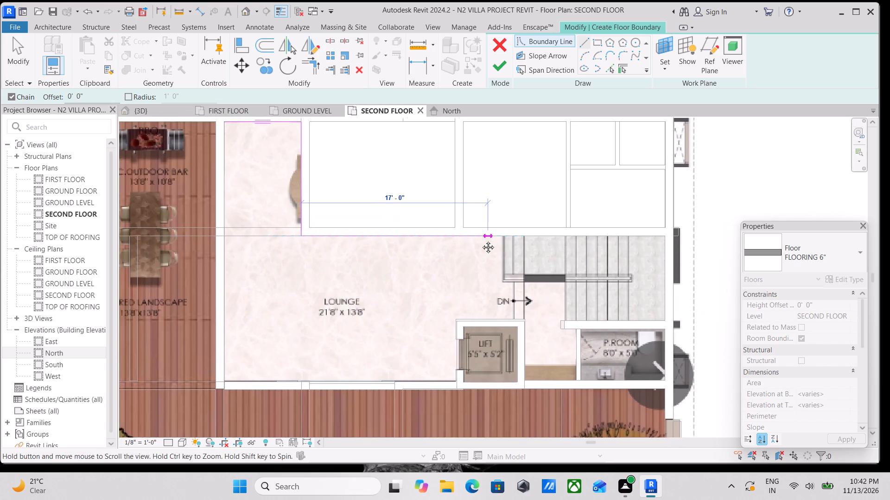
{"action": "middle_click_drag", "start_coordinate": [481, 240], "coordinate": [450, 230]}
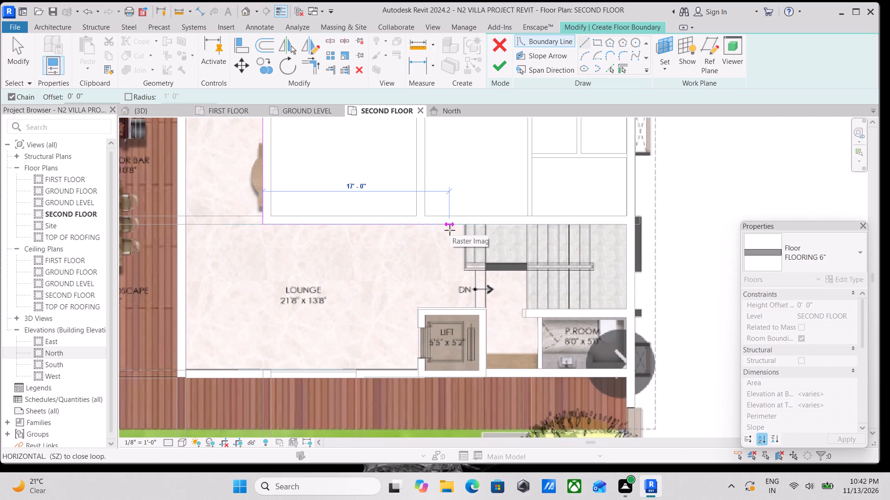
{"action": "left_click", "coordinate": [623, 227]}
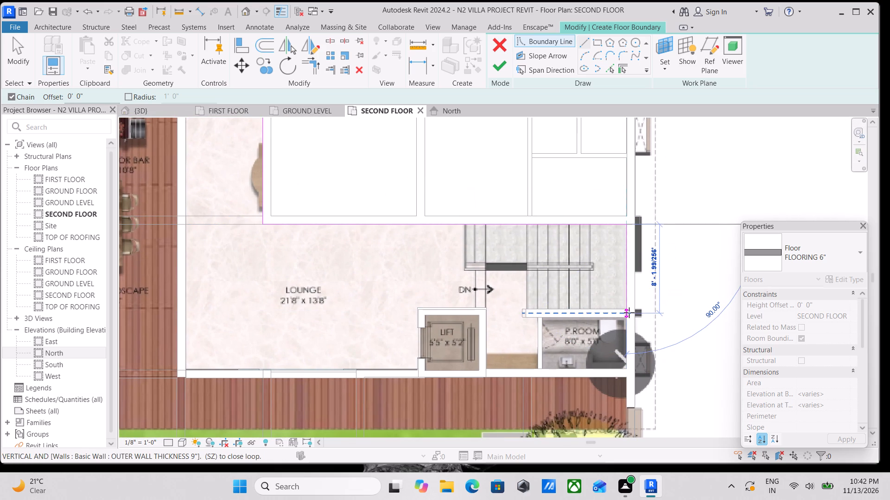
{"action": "left_click", "coordinate": [629, 311]}
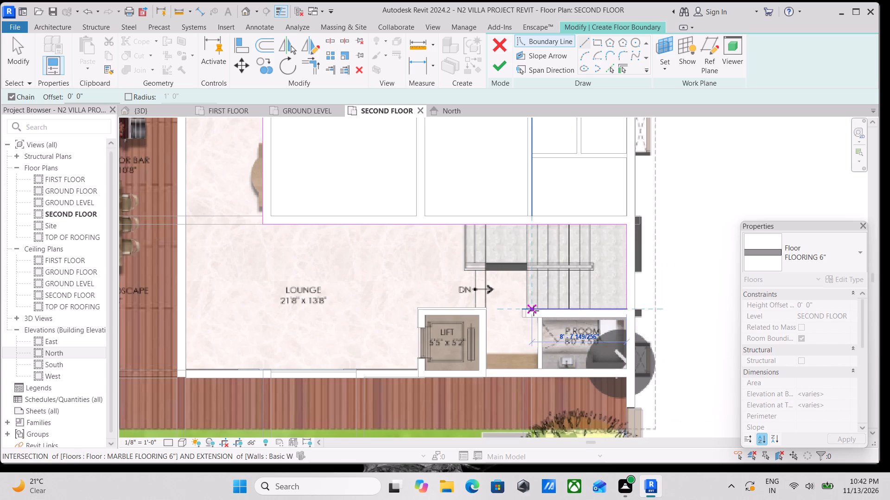
{"action": "scroll", "coordinate": [522, 311], "scroll_direction": "up", "scroll_amount": 6}
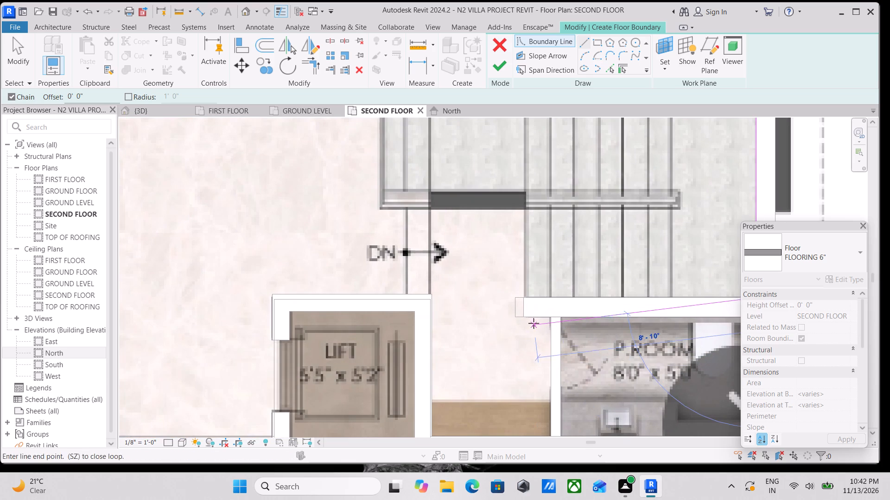
{"action": "left_click", "coordinate": [515, 297]}
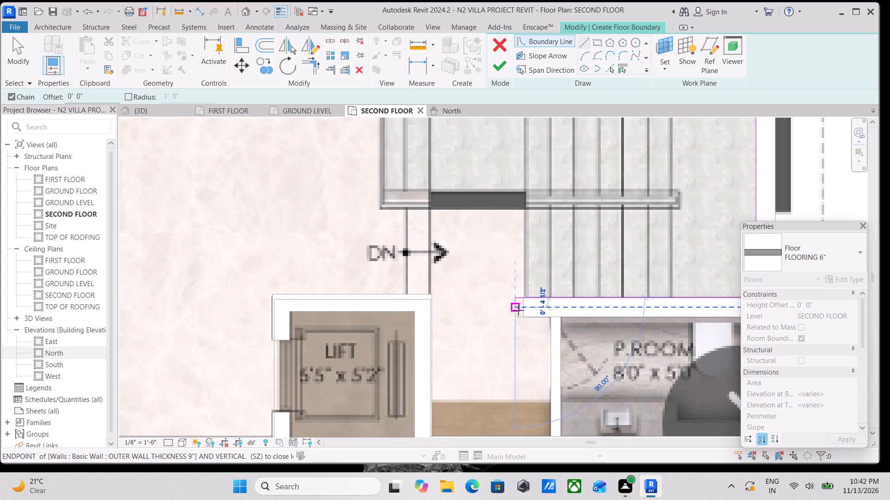
{"action": "scroll", "coordinate": [518, 312], "scroll_direction": "up", "scroll_amount": 3}
{"action": "scroll", "coordinate": [518, 312], "scroll_direction": "down", "scroll_amount": 4}
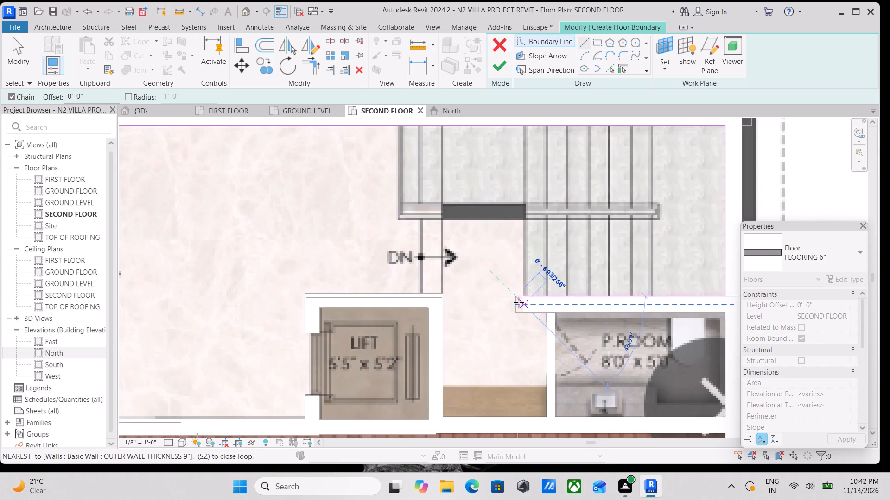
{"action": "key", "text": "Escape"}
{"action": "key", "text": "Escape"}
{"action": "scroll", "coordinate": [538, 315], "scroll_direction": "up", "scroll_amount": 4}
{"action": "key", "text": "Escape"}
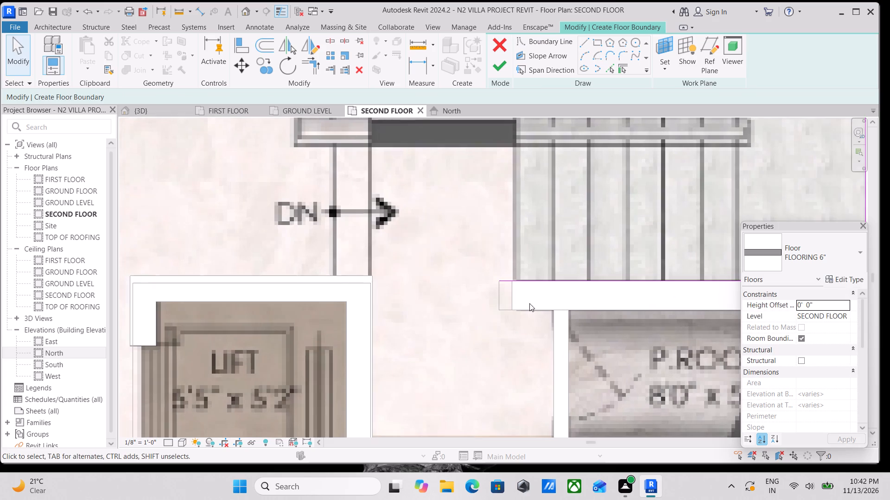
{"action": "key", "text": "Escape"}
Shorten the boundary line along the P.Room's upper wall by 4" to meet the 9" wall's end.
{"action": "scroll", "coordinate": [527, 301], "scroll_direction": "up", "scroll_amount": 3}
{"action": "left_click", "coordinate": [493, 272]}
{"action": "scroll", "coordinate": [499, 278], "scroll_direction": "up", "scroll_amount": 7}
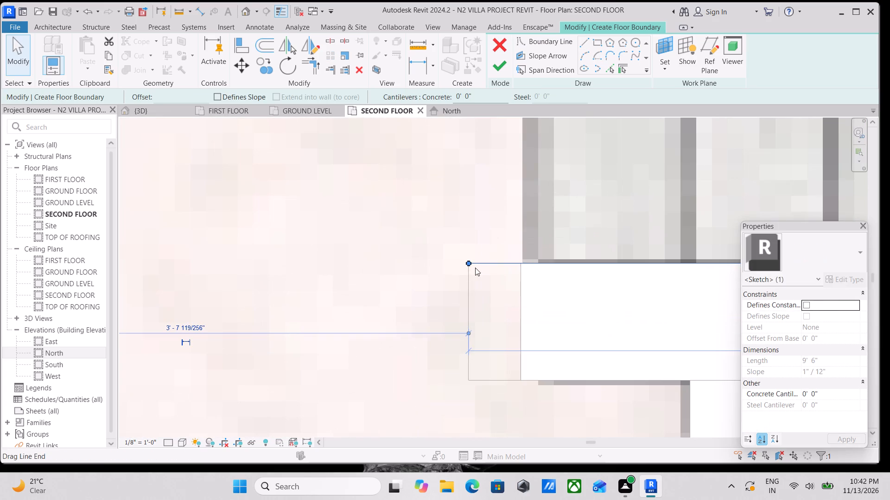
{"action": "left_click_drag", "start_coordinate": [470, 261], "coordinate": [521, 262]}
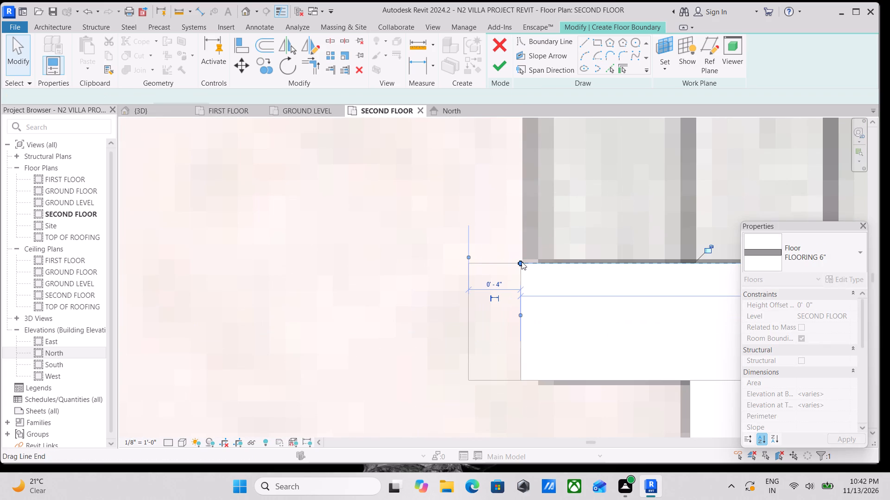
{"action": "key", "text": "Escape"}
{"action": "scroll", "coordinate": [529, 293], "scroll_direction": "down", "scroll_amount": 2}
{"action": "key", "text": "Escape"}
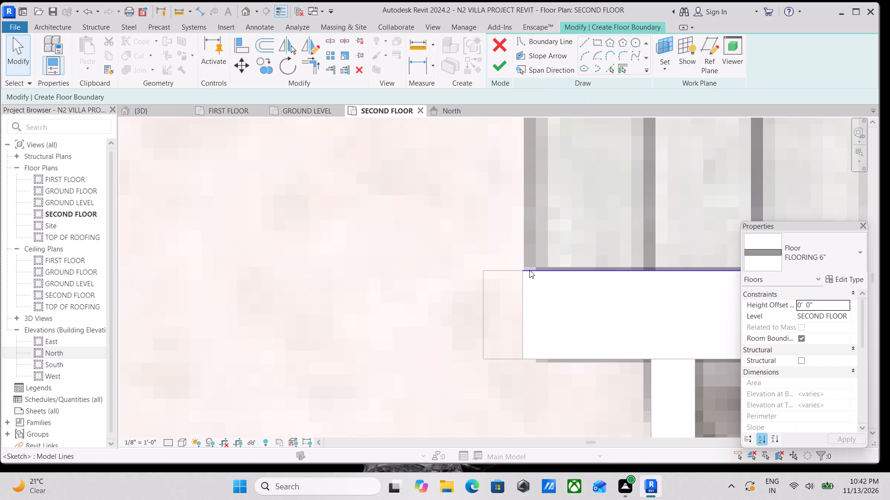
Continue the boundary 9" around the wall end, down the P.Room's side wall and along the lower wall to the lift.
{"action": "left_click", "coordinate": [582, 47]}
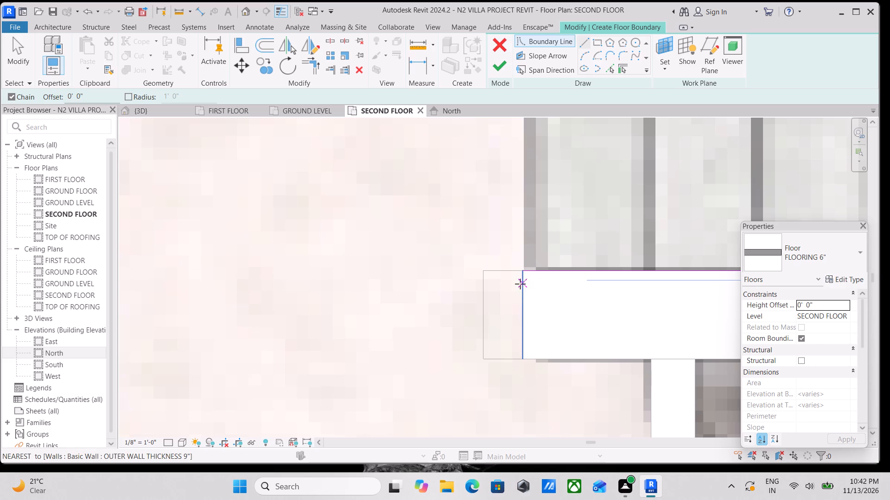
{"action": "left_click", "coordinate": [522, 272]}
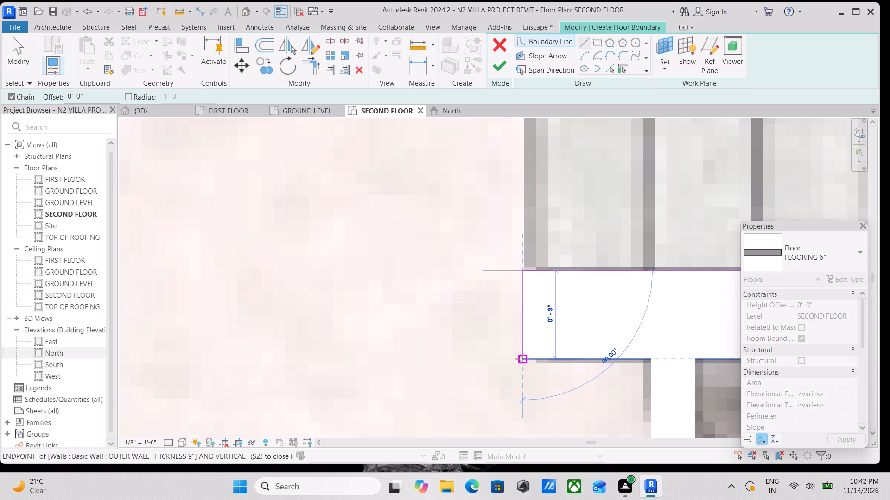
{"action": "left_click", "coordinate": [521, 359]}
{"action": "middle_click_drag", "start_coordinate": [595, 366], "coordinate": [547, 319]}
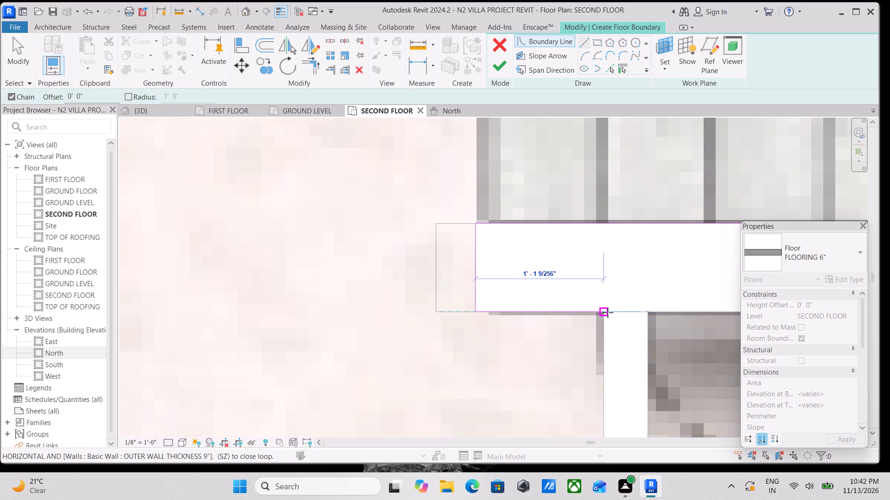
{"action": "left_click", "coordinate": [605, 312]}
{"action": "middle_click_drag", "start_coordinate": [604, 349], "coordinate": [593, 262]}
{"action": "scroll", "coordinate": [603, 348], "scroll_direction": "down", "scroll_amount": 9}
{"action": "middle_click_drag", "start_coordinate": [587, 325], "coordinate": [570, 233]}
{"action": "scroll", "coordinate": [584, 275], "scroll_direction": "down", "scroll_amount": 3}
{"action": "middle_click_drag", "start_coordinate": [583, 280], "coordinate": [580, 267]}
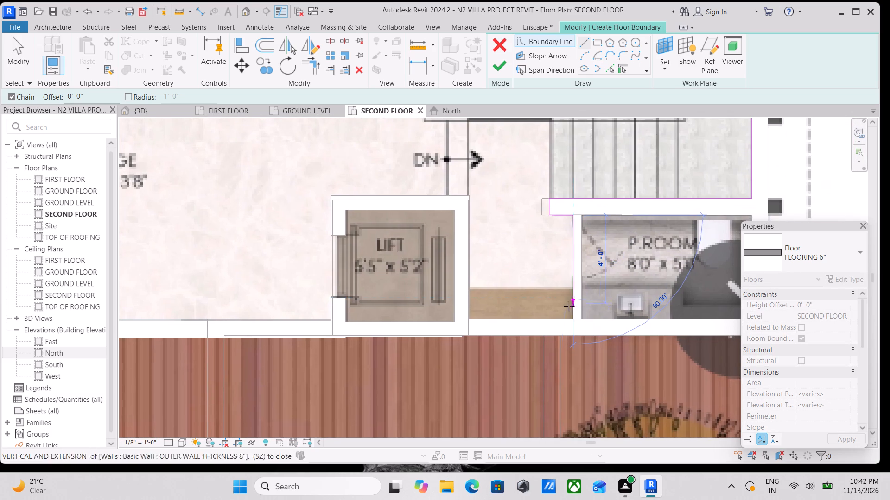
{"action": "left_click", "coordinate": [573, 319]}
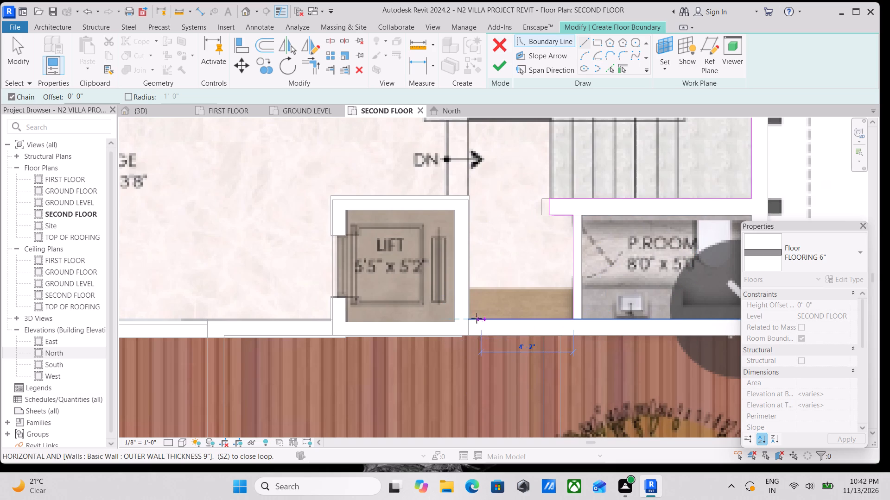
{"action": "left_click", "coordinate": [474, 319]}
Trace the floor boundary around the outside of the lift walls, ending at the lounge's lower wall.
{"action": "middle_click_drag", "start_coordinate": [480, 225], "coordinate": [486, 283]}
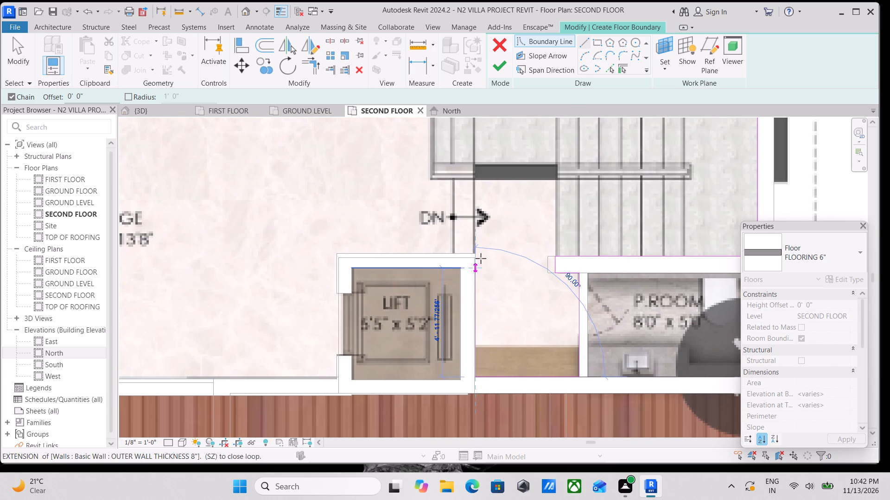
{"action": "scroll", "coordinate": [468, 269], "scroll_direction": "up", "scroll_amount": 3}
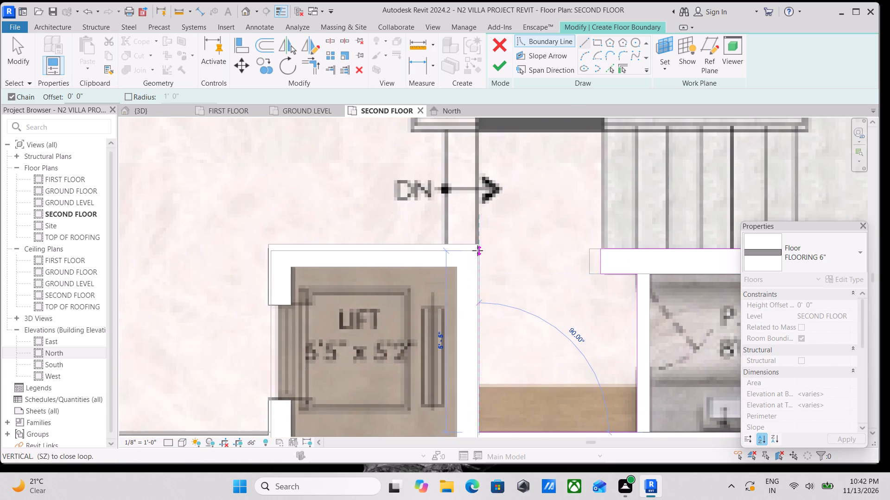
{"action": "left_click", "coordinate": [478, 244]}
{"action": "middle_click_drag", "start_coordinate": [301, 249], "coordinate": [477, 263]}
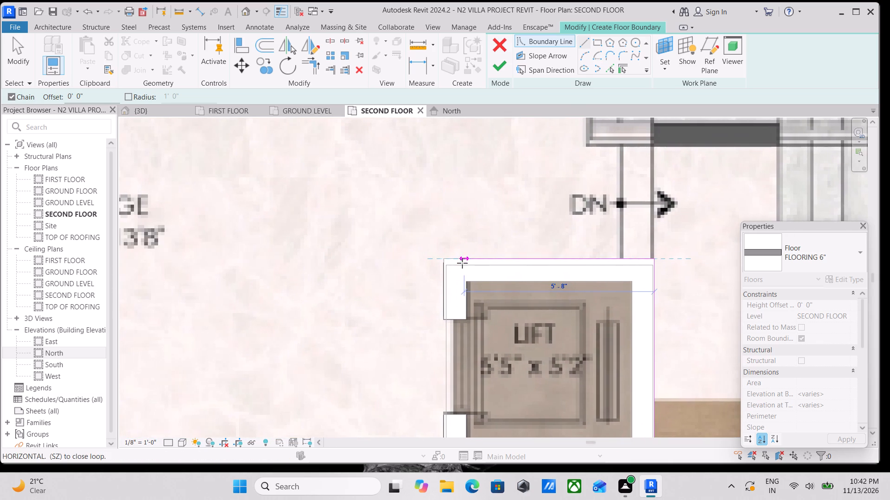
{"action": "left_click", "coordinate": [443, 259]}
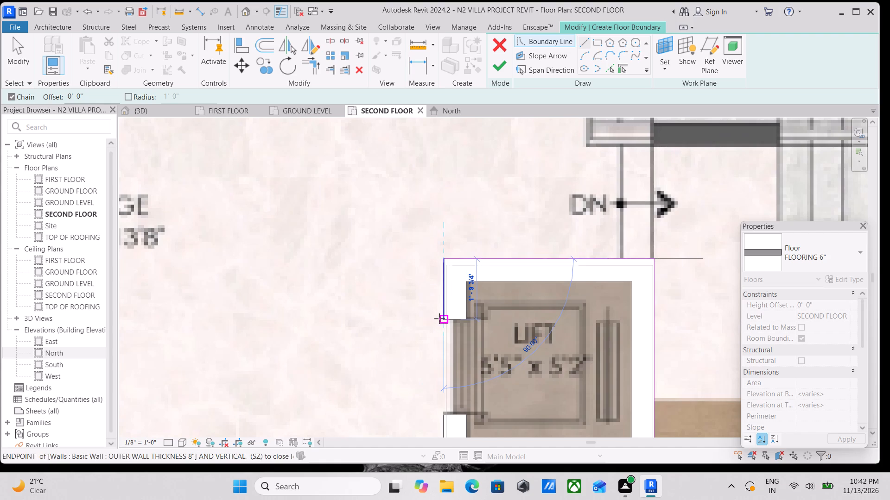
{"action": "left_click", "coordinate": [442, 319]}
{"action": "middle_click_drag", "start_coordinate": [443, 319], "coordinate": [464, 278]}
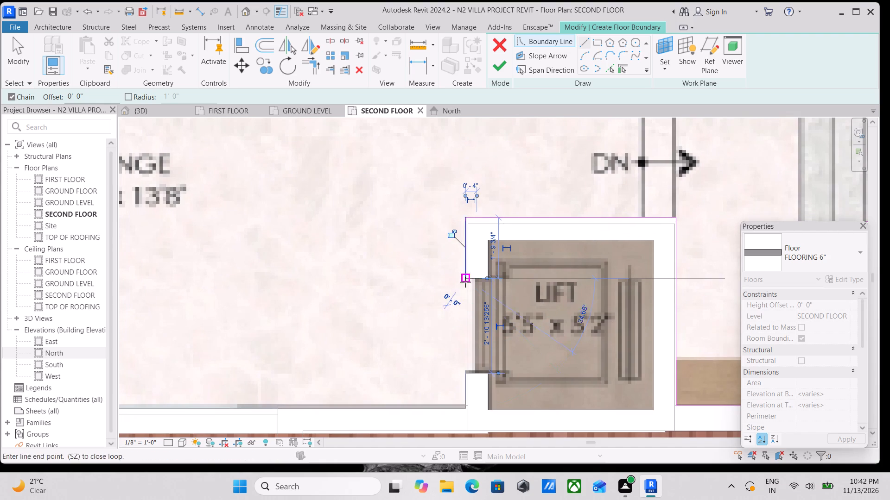
{"action": "left_click", "coordinate": [464, 409]}
Close the floor boundary along the lounge's lower wall and up the wall beside the covered landscape to the passage's starting corner.
{"action": "middle_click_drag", "start_coordinate": [316, 383], "coordinate": [559, 361]}
{"action": "scroll", "coordinate": [321, 382], "scroll_direction": "down", "scroll_amount": 1}
{"action": "scroll", "coordinate": [357, 353], "scroll_direction": "down", "scroll_amount": 2}
{"action": "middle_click_drag", "start_coordinate": [356, 353], "coordinate": [617, 339]}
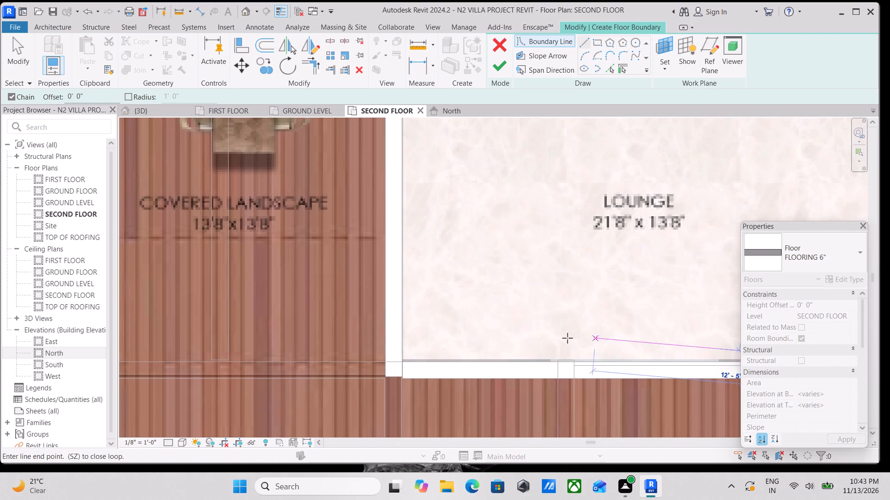
{"action": "left_click", "coordinate": [404, 361]}
{"action": "scroll", "coordinate": [408, 311], "scroll_direction": "down", "scroll_amount": 1}
{"action": "middle_click_drag", "start_coordinate": [408, 311], "coordinate": [436, 460]}
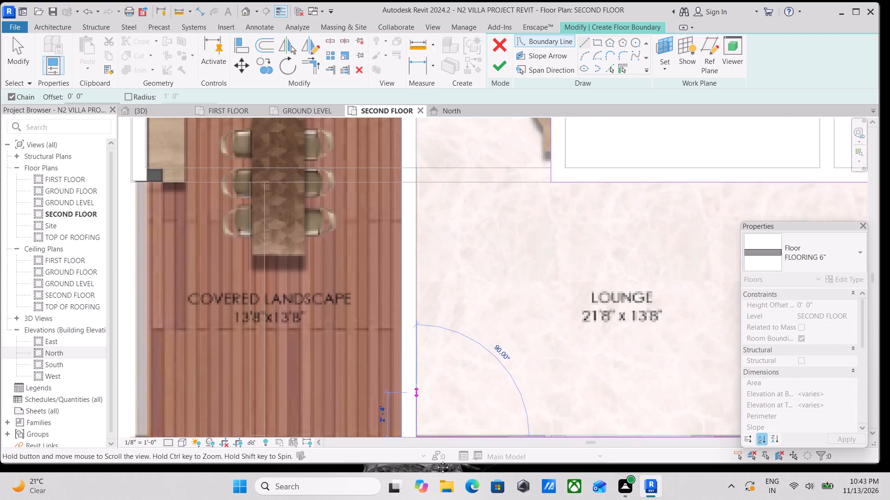
{"action": "middle_click_drag", "start_coordinate": [436, 460], "coordinate": [438, 475]}
{"action": "scroll", "coordinate": [456, 303], "scroll_direction": "down", "scroll_amount": 3}
{"action": "middle_click_drag", "start_coordinate": [457, 312], "coordinate": [460, 430]}
{"action": "left_click", "coordinate": [444, 267]}
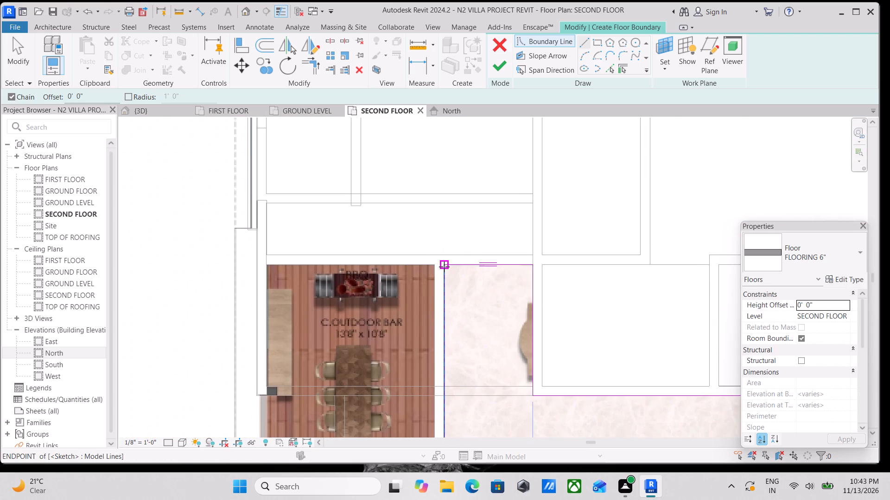
{"action": "scroll", "coordinate": [444, 267], "scroll_direction": "down", "scroll_amount": 4}
{"action": "key", "text": "Escape"}
{"action": "scroll", "coordinate": [482, 319], "scroll_direction": "down", "scroll_amount": 4}
{"action": "middle_click_drag", "start_coordinate": [478, 311], "coordinate": [440, 219]}
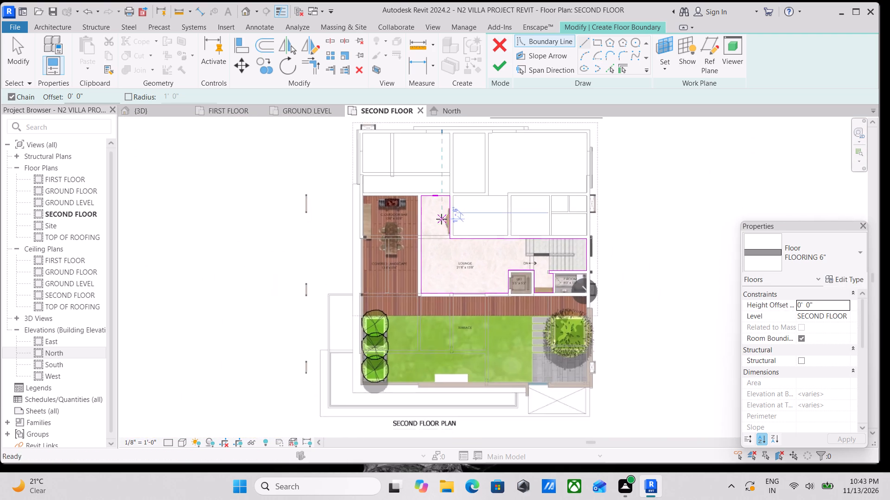
{"action": "key", "text": "Escape"}
{"action": "scroll", "coordinate": [470, 276], "scroll_direction": "up", "scroll_amount": 4}
{"action": "key", "text": "Escape"}
Finish the lounge, passage and staircase floor sketch without attaching the walls to the floor's bottom.
{"action": "scroll", "coordinate": [451, 290], "scroll_direction": "up", "scroll_amount": 3}
{"action": "scroll", "coordinate": [416, 244], "scroll_direction": "down", "scroll_amount": 1}
{"action": "middle_click_drag", "start_coordinate": [408, 268], "coordinate": [394, 284]}
{"action": "scroll", "coordinate": [395, 282], "scroll_direction": "up", "scroll_amount": 1}
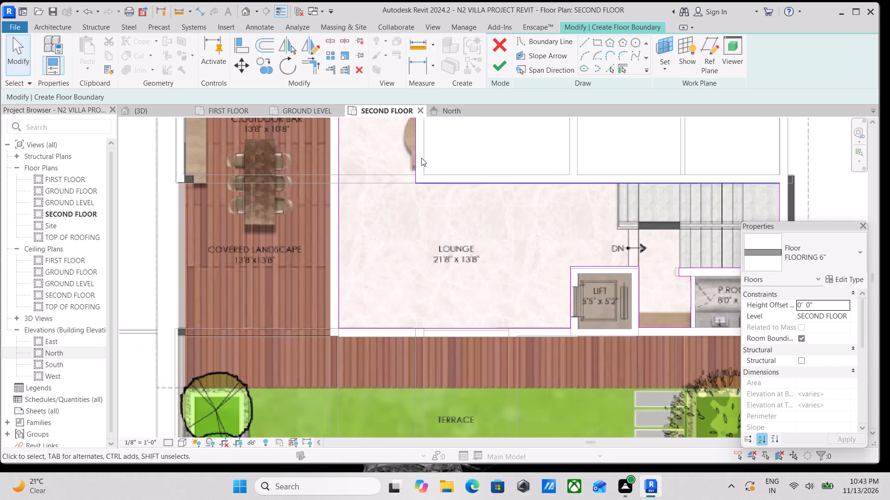
{"action": "left_click", "coordinate": [499, 63]}
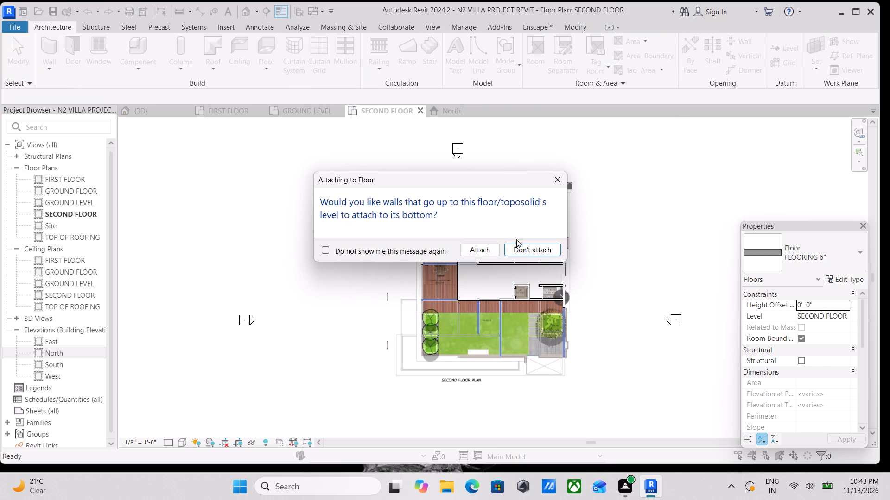
{"action": "left_click", "coordinate": [535, 246]}
{"action": "scroll", "coordinate": [526, 300], "scroll_direction": "up", "scroll_amount": 3}
{"action": "key", "text": "Escape"}
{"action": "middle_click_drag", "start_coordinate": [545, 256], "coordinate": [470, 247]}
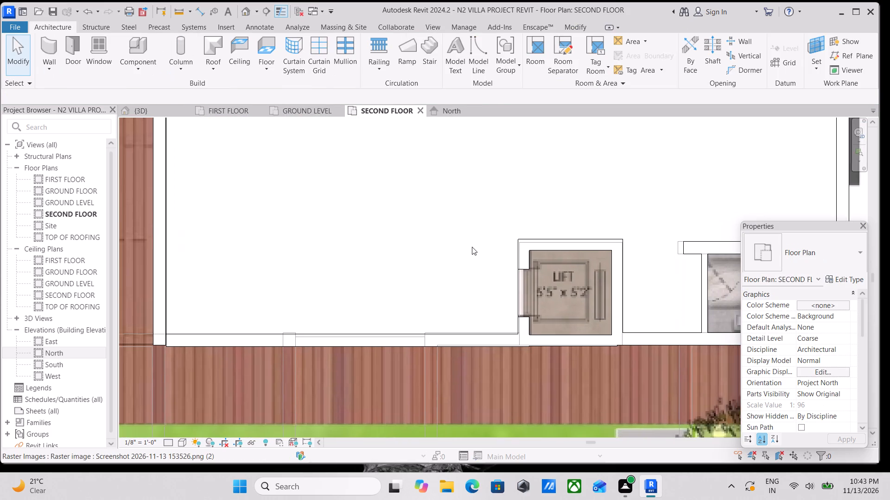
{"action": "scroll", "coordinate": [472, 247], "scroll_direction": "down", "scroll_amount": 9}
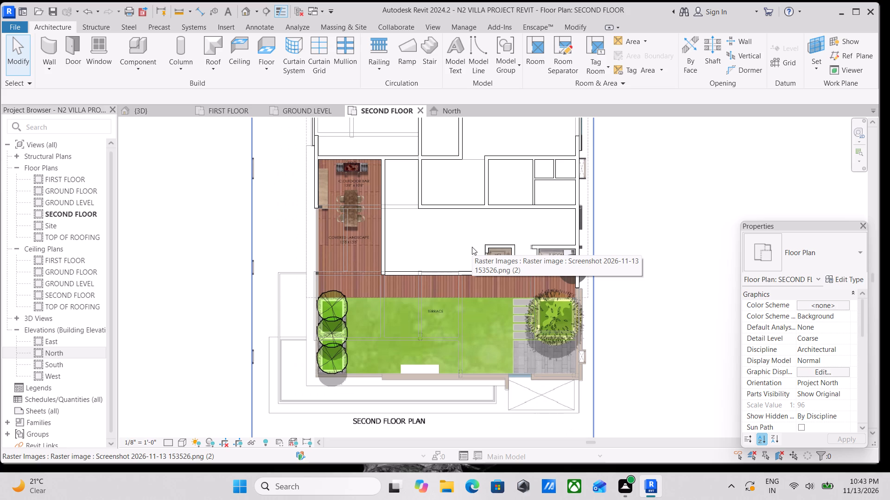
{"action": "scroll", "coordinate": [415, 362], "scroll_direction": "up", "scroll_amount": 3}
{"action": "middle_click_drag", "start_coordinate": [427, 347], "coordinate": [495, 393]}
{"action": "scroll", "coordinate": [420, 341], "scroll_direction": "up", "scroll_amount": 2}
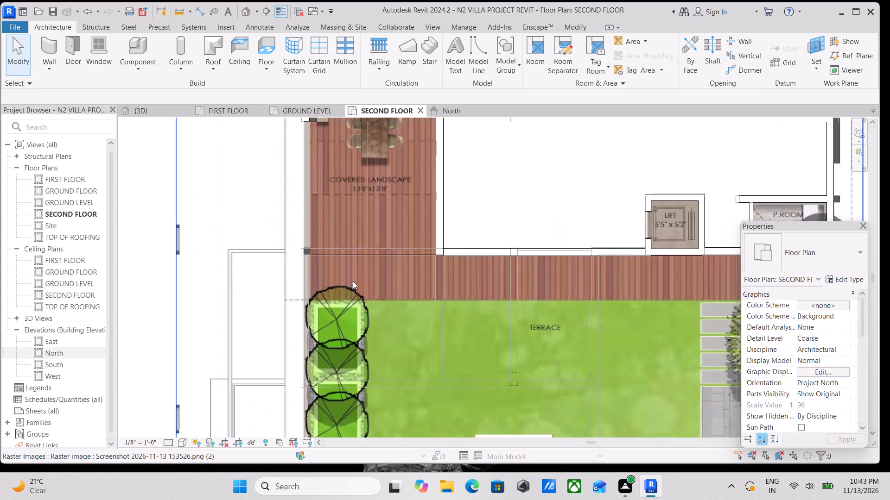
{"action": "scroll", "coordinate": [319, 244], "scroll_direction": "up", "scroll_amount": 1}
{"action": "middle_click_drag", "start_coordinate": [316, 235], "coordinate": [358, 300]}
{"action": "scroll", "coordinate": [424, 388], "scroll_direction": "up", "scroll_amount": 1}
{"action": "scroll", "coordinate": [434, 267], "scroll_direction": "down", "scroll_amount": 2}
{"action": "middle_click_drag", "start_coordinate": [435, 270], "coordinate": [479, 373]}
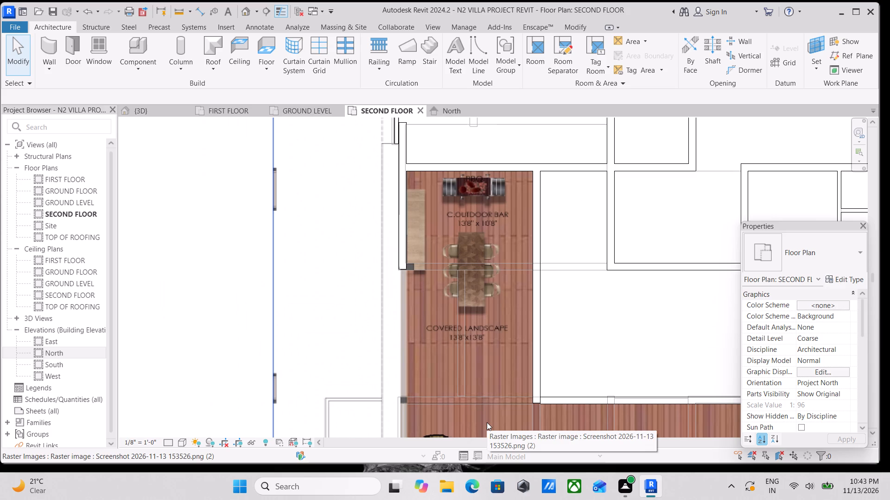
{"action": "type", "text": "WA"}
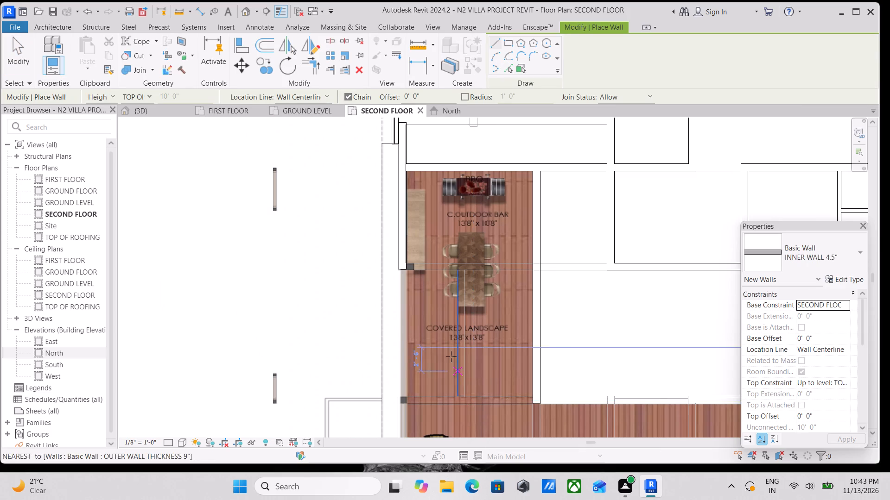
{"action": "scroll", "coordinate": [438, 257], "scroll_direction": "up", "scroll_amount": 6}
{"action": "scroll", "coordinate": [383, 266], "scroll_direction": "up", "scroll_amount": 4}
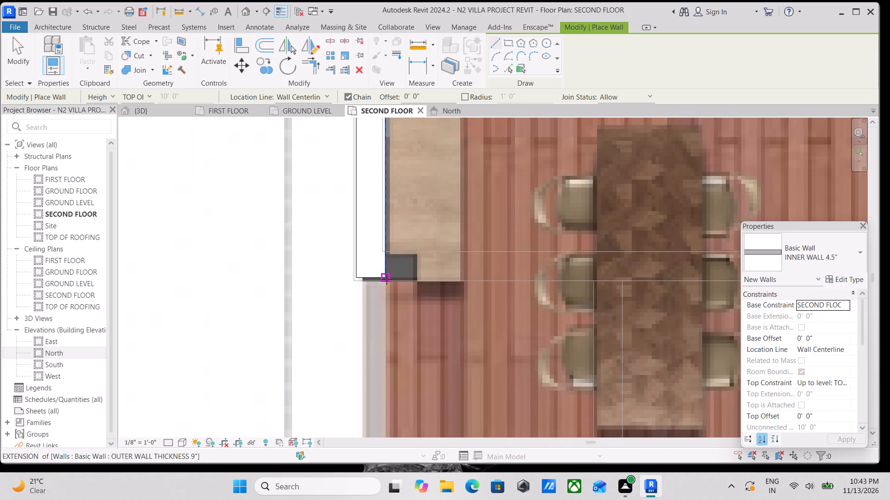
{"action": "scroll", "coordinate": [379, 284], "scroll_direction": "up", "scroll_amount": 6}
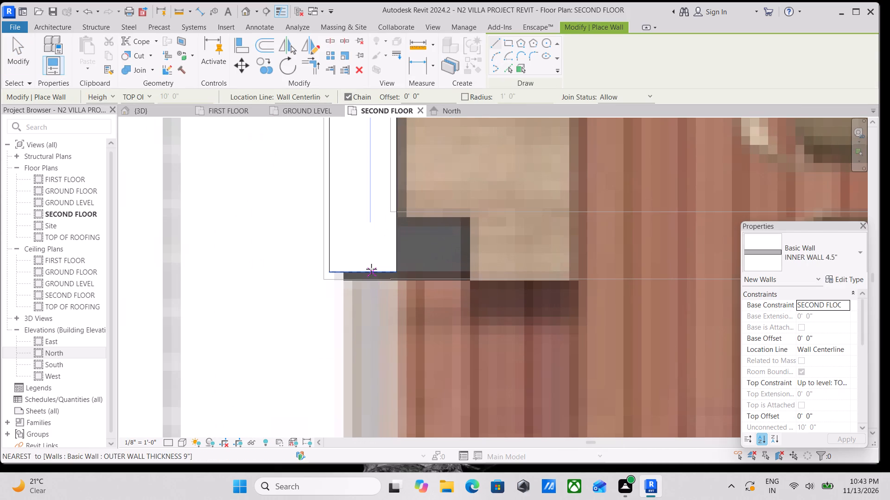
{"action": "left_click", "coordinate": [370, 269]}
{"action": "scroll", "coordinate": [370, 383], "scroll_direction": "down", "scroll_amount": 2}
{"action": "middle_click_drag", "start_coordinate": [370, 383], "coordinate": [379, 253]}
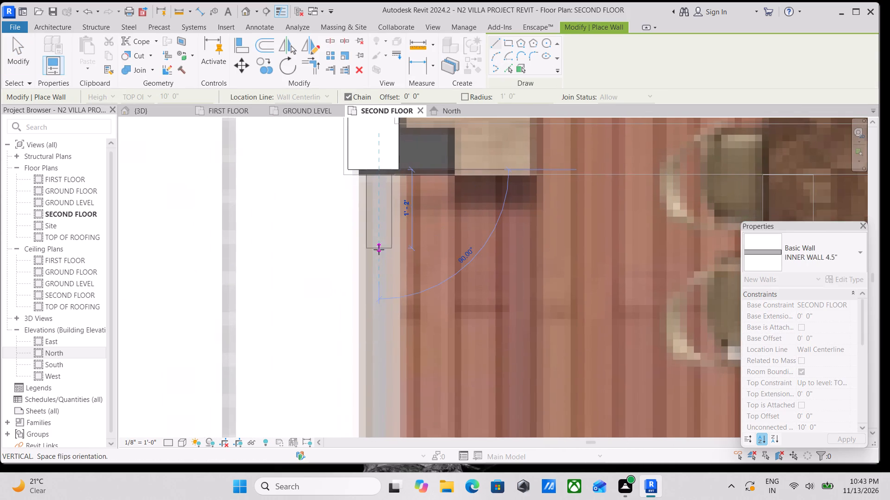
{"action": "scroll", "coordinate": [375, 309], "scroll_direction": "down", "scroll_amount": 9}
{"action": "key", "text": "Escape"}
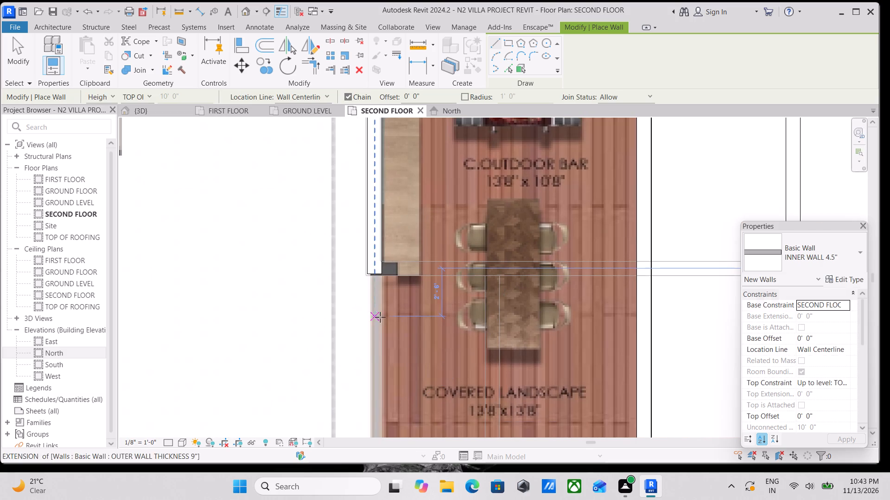
Draw an OUTER WALL THICKNESS 8" wall from the end of the outdoor bar's outer wall down to the terrace's lower corner beside the trees.
{"action": "left_click", "coordinate": [857, 258]}
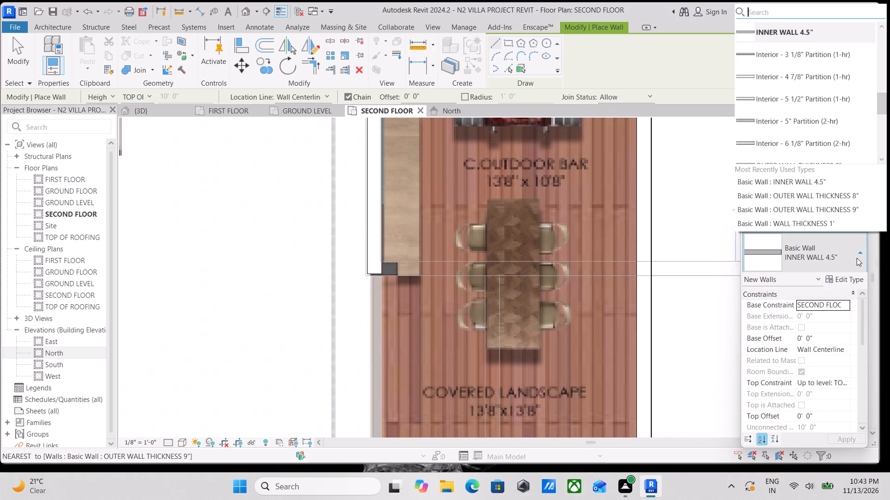
{"action": "scroll", "coordinate": [792, 137], "scroll_direction": "up", "scroll_amount": 2}
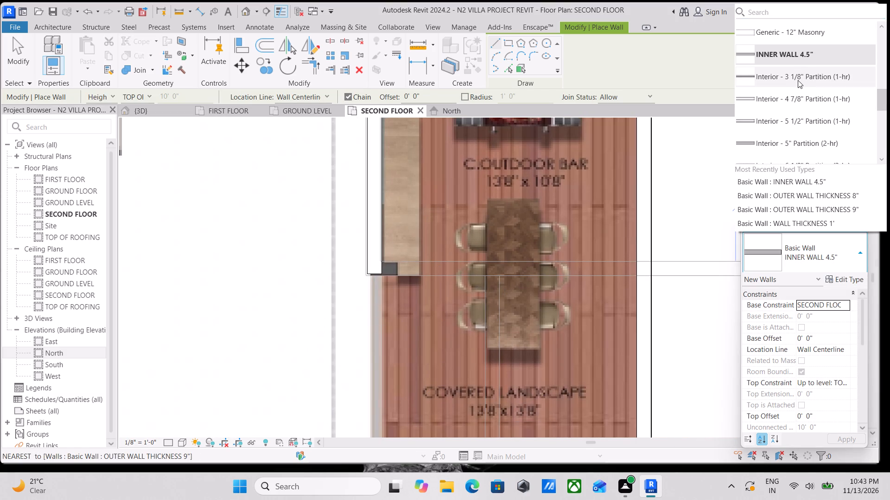
{"action": "scroll", "coordinate": [798, 80], "scroll_direction": "up", "scroll_amount": 1}
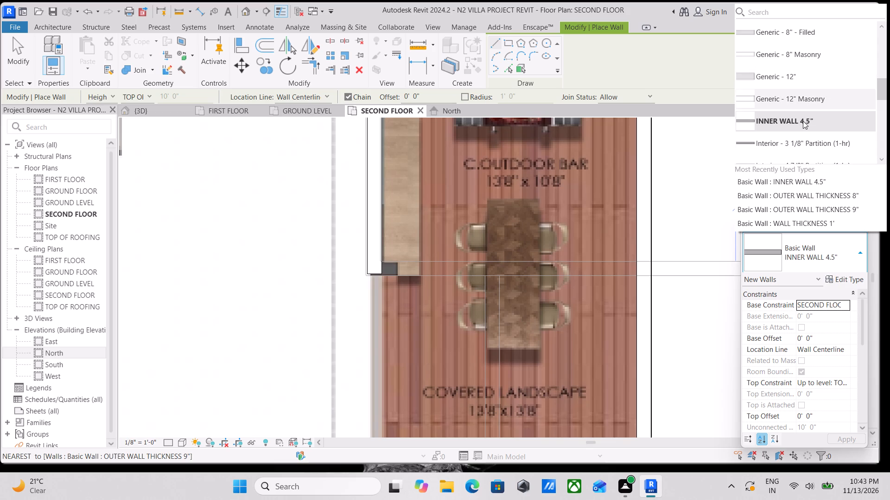
{"action": "scroll", "coordinate": [803, 121], "scroll_direction": "down", "scroll_amount": 3}
{"action": "scroll", "coordinate": [805, 124], "scroll_direction": "up", "scroll_amount": 1}
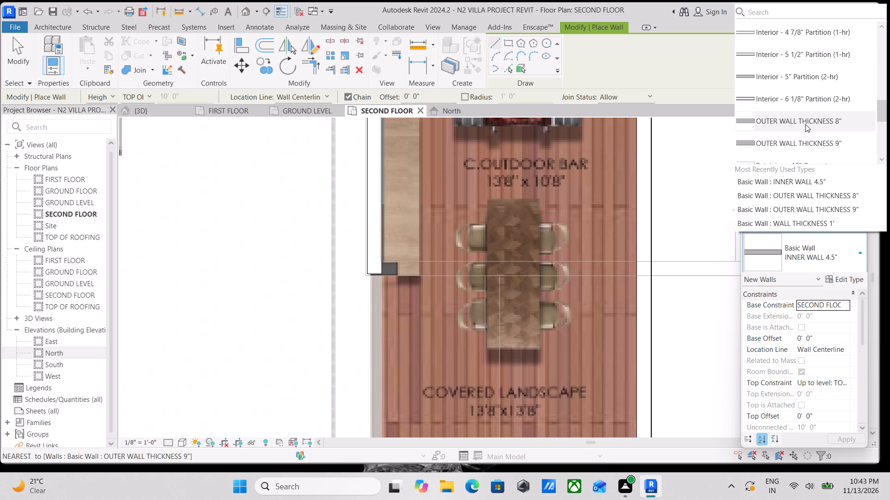
{"action": "left_click", "coordinate": [807, 125]}
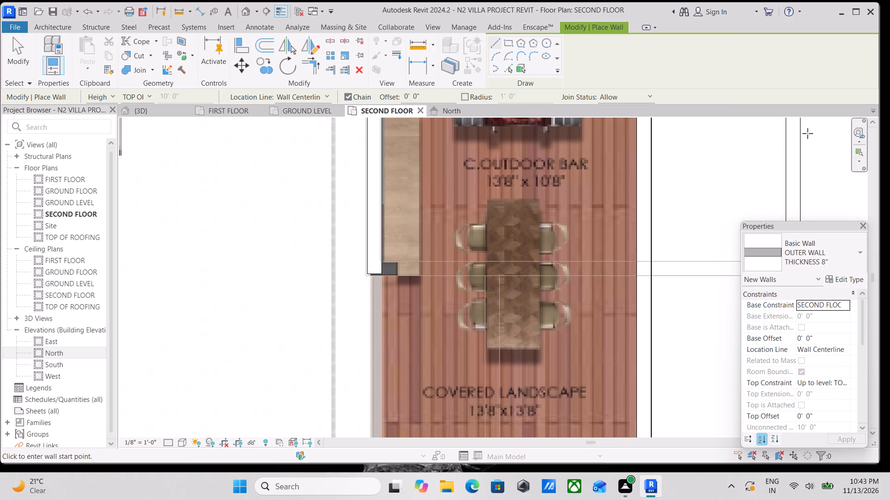
{"action": "scroll", "coordinate": [375, 272], "scroll_direction": "up", "scroll_amount": 6}
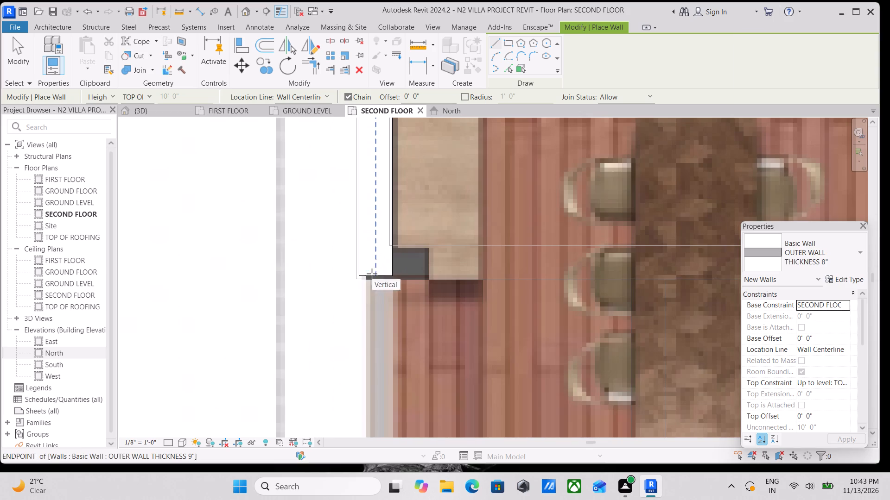
{"action": "left_click", "coordinate": [378, 279]}
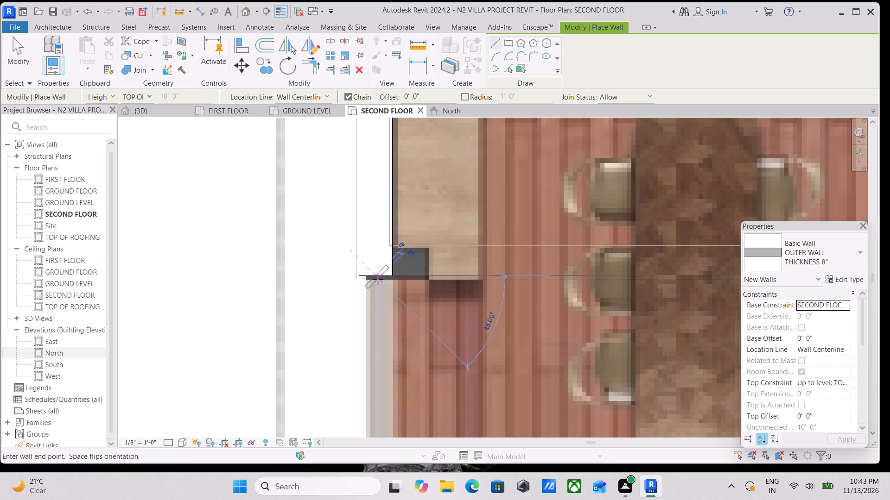
{"action": "middle_click_drag", "start_coordinate": [381, 382], "coordinate": [418, 169]}
{"action": "scroll", "coordinate": [426, 353], "scroll_direction": "down", "scroll_amount": 4}
{"action": "middle_click_drag", "start_coordinate": [426, 353], "coordinate": [407, 201]}
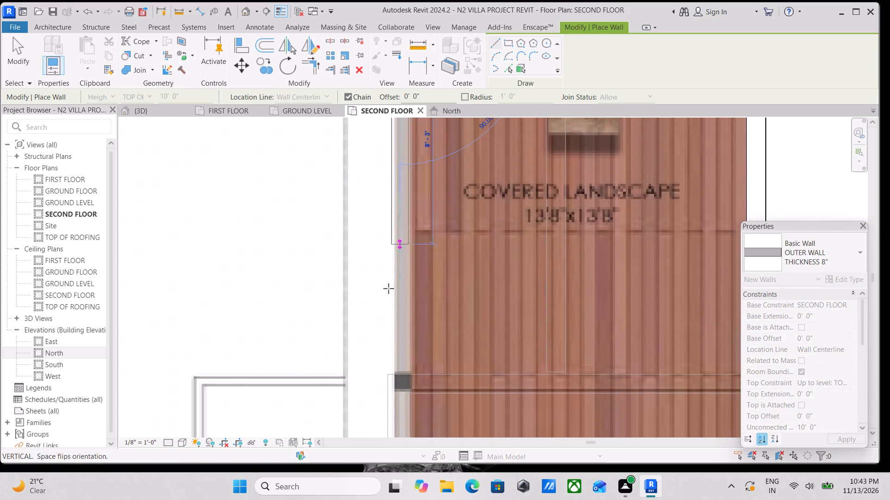
{"action": "scroll", "coordinate": [389, 334], "scroll_direction": "down", "scroll_amount": 3}
{"action": "middle_click_drag", "start_coordinate": [389, 334], "coordinate": [408, 229]}
{"action": "scroll", "coordinate": [418, 349], "scroll_direction": "down", "scroll_amount": 1}
{"action": "middle_click_drag", "start_coordinate": [418, 349], "coordinate": [409, 243]}
{"action": "scroll", "coordinate": [413, 385], "scroll_direction": "down", "scroll_amount": 2}
{"action": "middle_click_drag", "start_coordinate": [409, 387], "coordinate": [401, 362]}
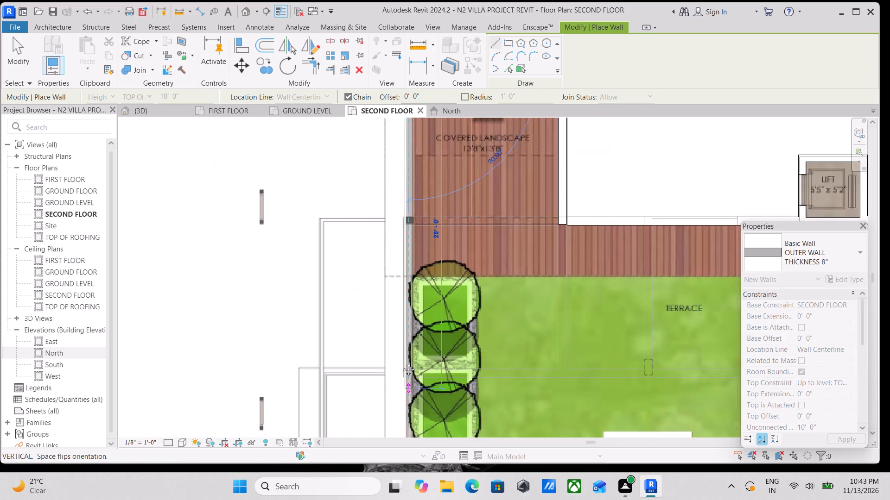
{"action": "scroll", "coordinate": [401, 362], "scroll_direction": "down", "scroll_amount": 1}
{"action": "middle_click_drag", "start_coordinate": [401, 362], "coordinate": [407, 205]}
{"action": "scroll", "coordinate": [407, 274], "scroll_direction": "up", "scroll_amount": 3}
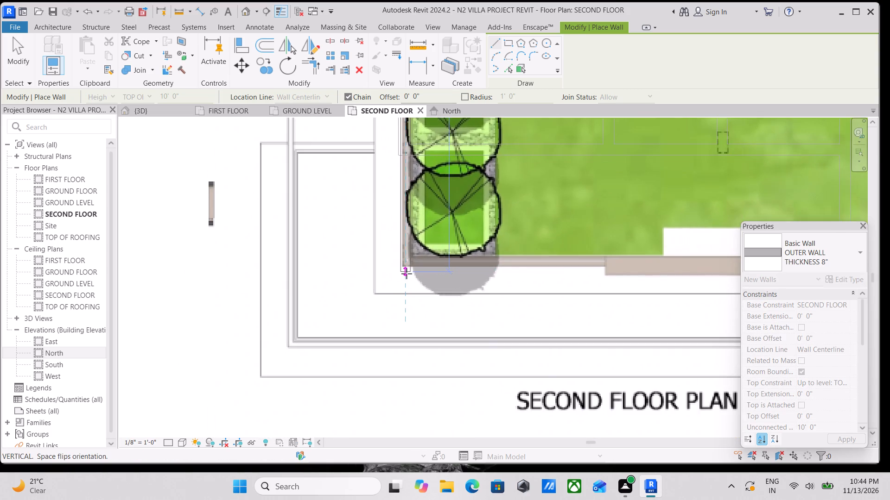
{"action": "scroll", "coordinate": [407, 274], "scroll_direction": "up", "scroll_amount": 3}
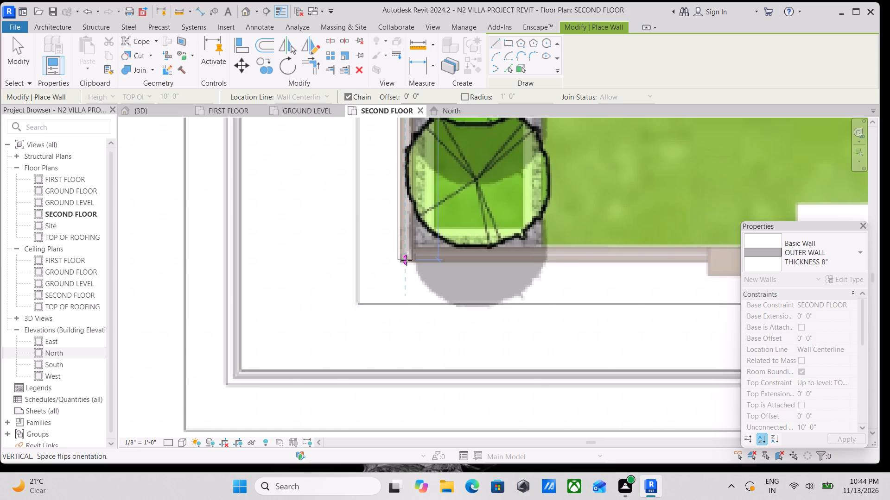
{"action": "left_click", "coordinate": [407, 264]}
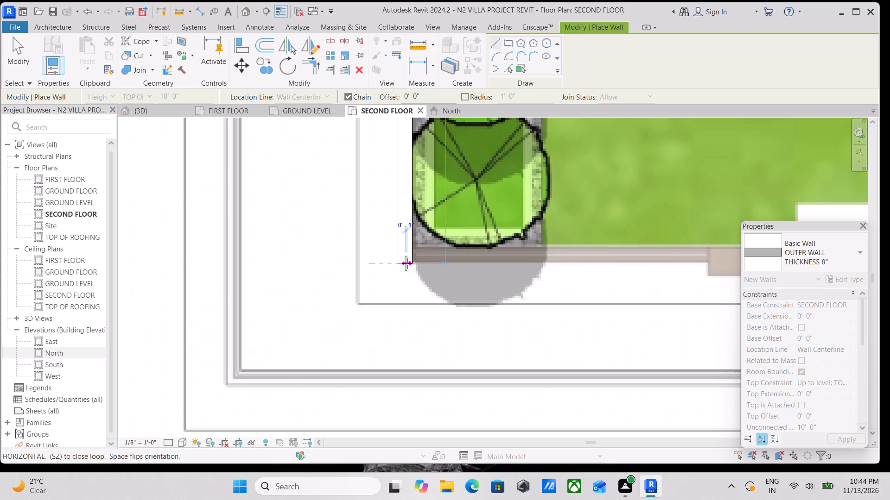
{"action": "key", "text": "Escape"}
Draw an 8" wall about 13'-6" long along the terrace's lower edge, from the corner by the trees to the start of the thicker wall.
{"action": "scroll", "coordinate": [411, 242], "scroll_direction": "up", "scroll_amount": 3}
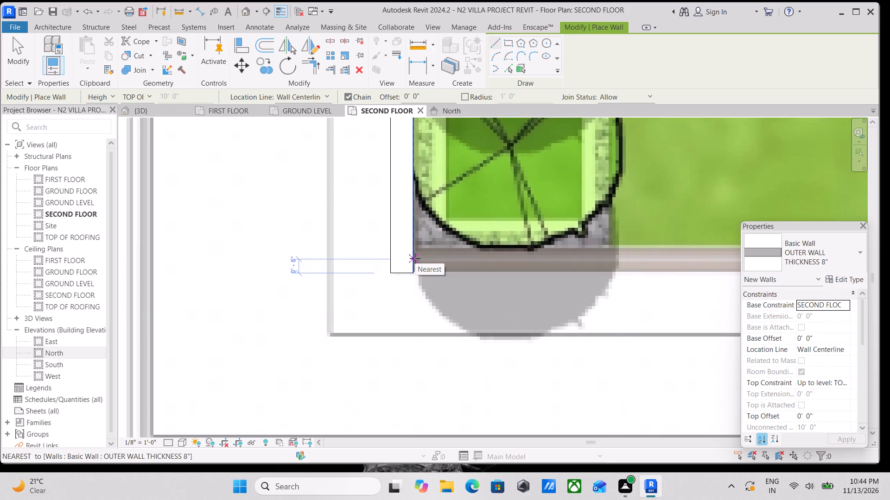
{"action": "left_click", "coordinate": [415, 258]}
{"action": "middle_click_drag", "start_coordinate": [672, 263], "coordinate": [332, 233]}
{"action": "scroll", "coordinate": [521, 229], "scroll_direction": "down", "scroll_amount": 1}
{"action": "middle_click_drag", "start_coordinate": [517, 228], "coordinate": [364, 217]}
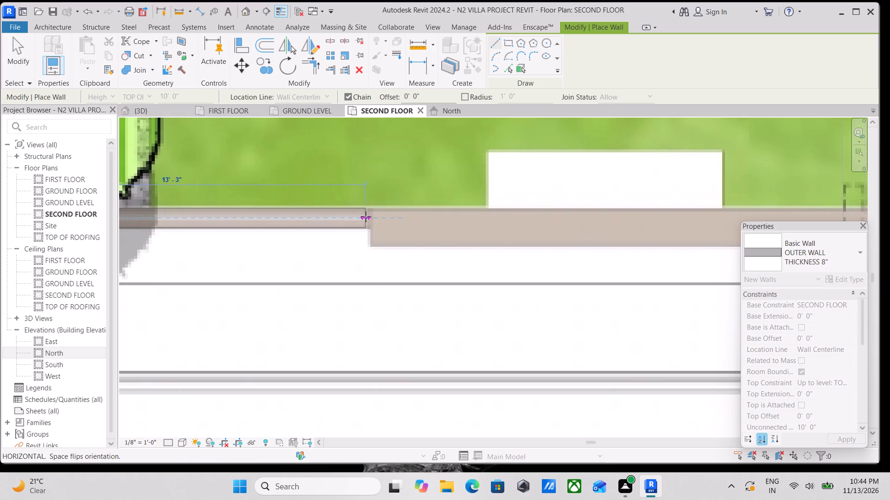
{"action": "scroll", "coordinate": [366, 217], "scroll_direction": "down", "scroll_amount": 6}
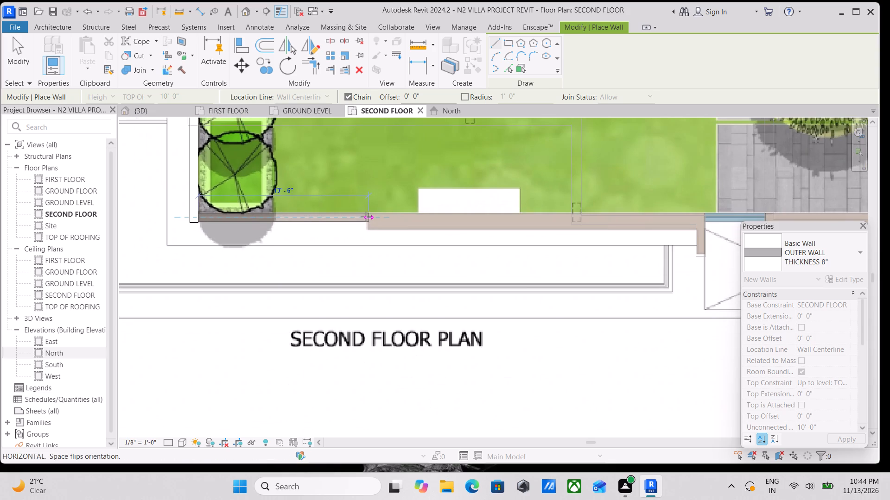
{"action": "left_click", "coordinate": [366, 217]}
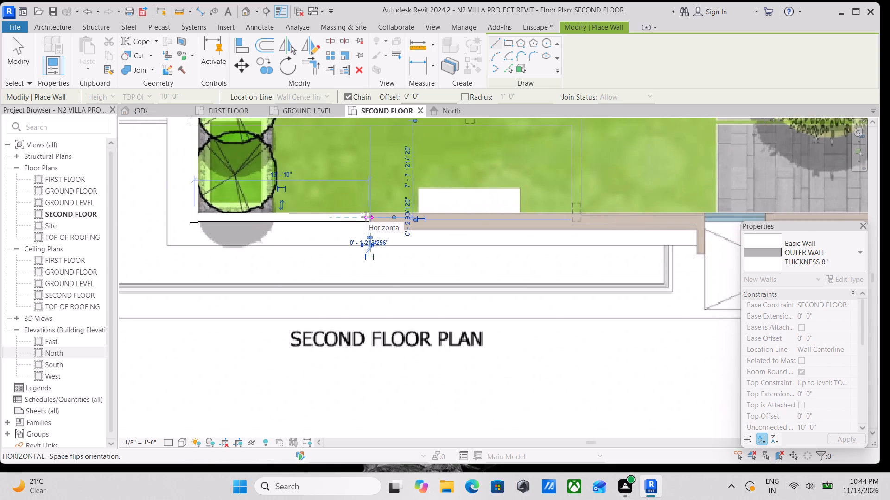
{"action": "key", "text": "Escape"}
Draw a WALL THICKNESS 1' wall about 26'-6" long from the 8" wall's end along the terrace's lower edge to the blue opening.
{"action": "scroll", "coordinate": [391, 225], "scroll_direction": "up", "scroll_amount": 3}
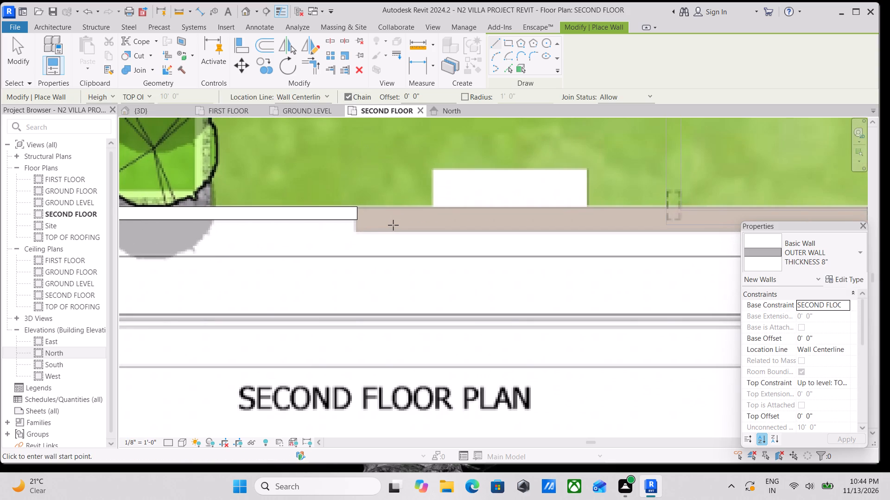
{"action": "left_click", "coordinate": [830, 257]}
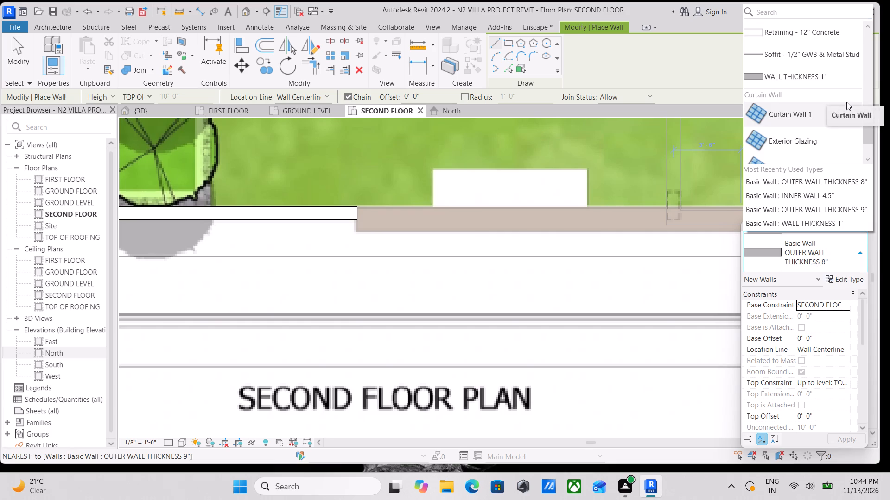
{"action": "scroll", "coordinate": [832, 87], "scroll_direction": "up", "scroll_amount": 1}
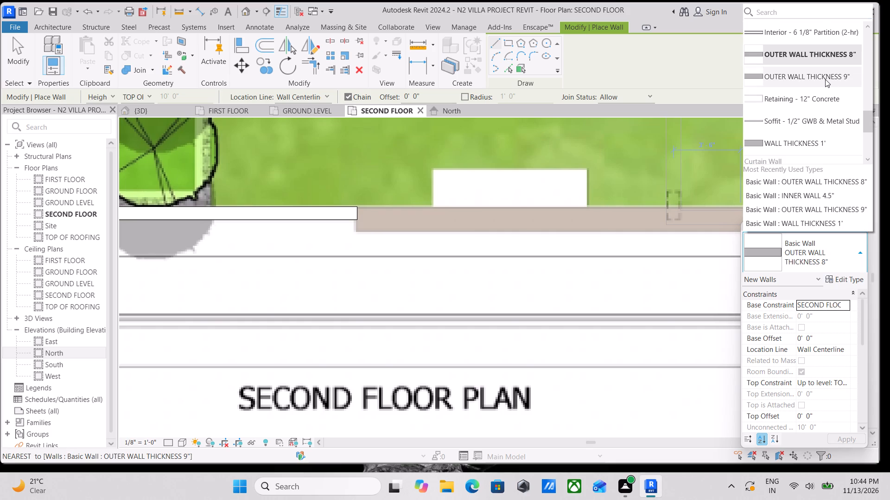
{"action": "left_click", "coordinate": [813, 139]}
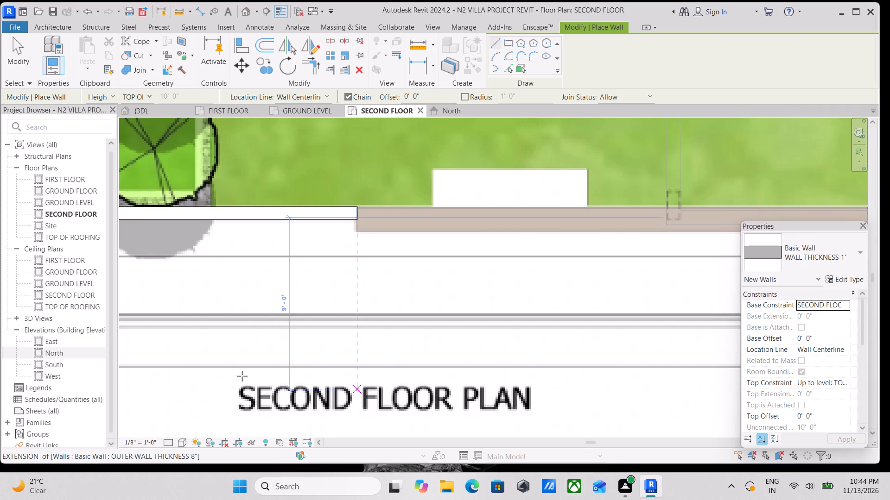
{"action": "left_click", "coordinate": [356, 217]}
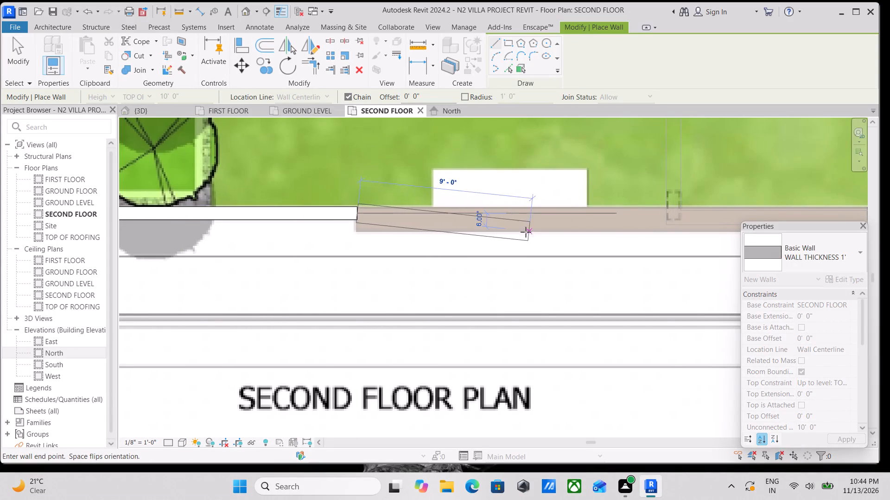
{"action": "middle_click_drag", "start_coordinate": [524, 231], "coordinate": [352, 248]}
{"action": "scroll", "coordinate": [516, 238], "scroll_direction": "down", "scroll_amount": 2}
{"action": "middle_click_drag", "start_coordinate": [514, 238], "coordinate": [407, 248]}
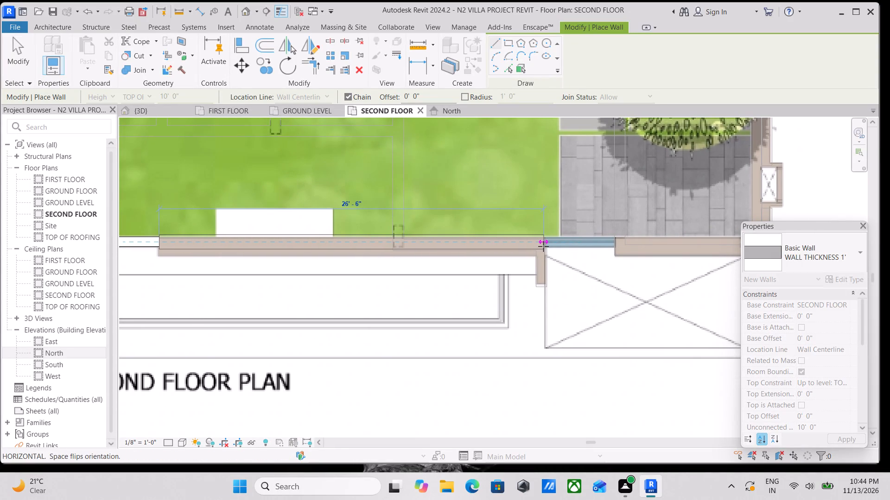
{"action": "middle_click_drag", "start_coordinate": [619, 250], "coordinate": [495, 257]}
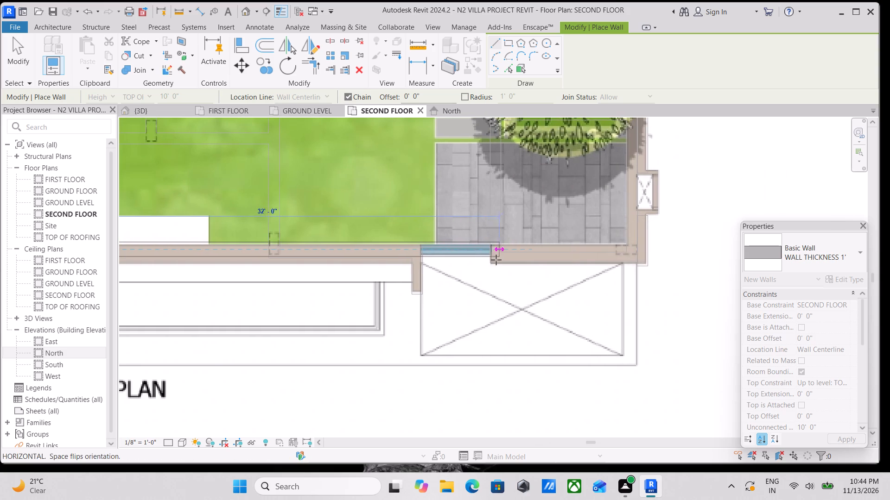
{"action": "left_click", "coordinate": [419, 252]}
{"action": "middle_click_drag", "start_coordinate": [422, 254], "coordinate": [458, 258]}
{"action": "middle_click_drag", "start_coordinate": [387, 262], "coordinate": [511, 270]}
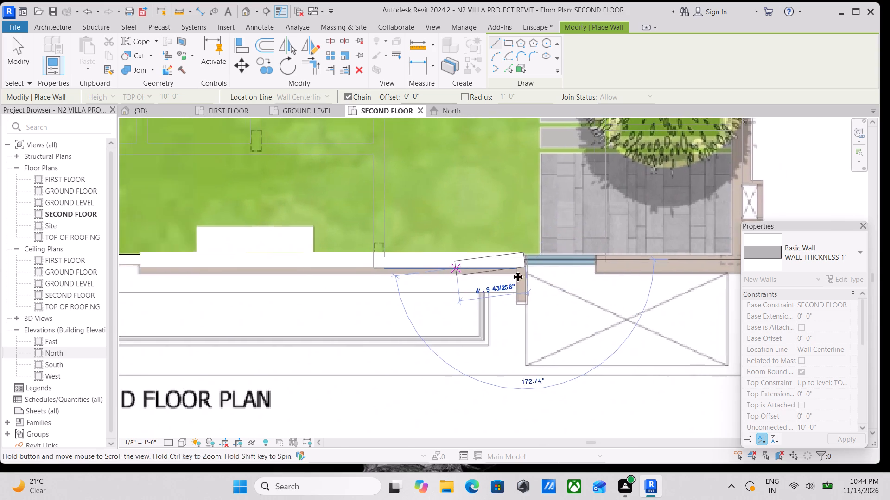
{"action": "middle_click_drag", "start_coordinate": [511, 270], "coordinate": [559, 267]}
{"action": "key", "text": "Escape"}
{"action": "key", "text": "Escape"}
{"action": "key", "text": "Escape"}
{"action": "key", "text": "Escape"}
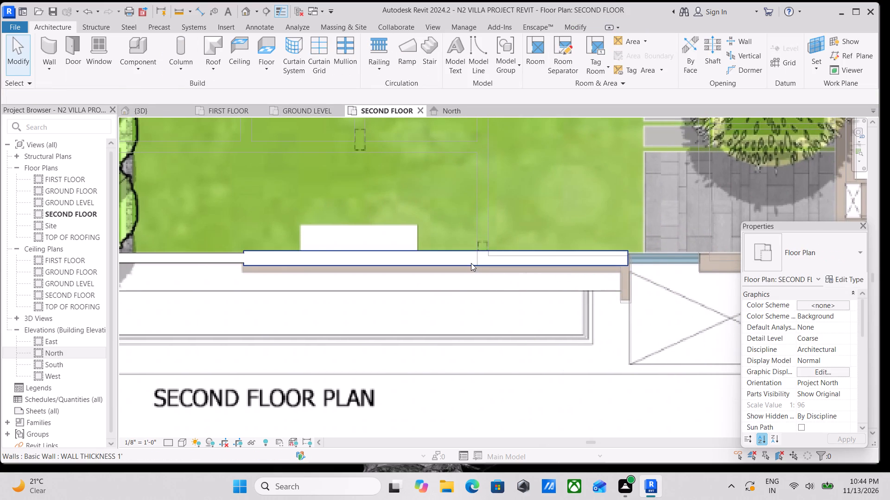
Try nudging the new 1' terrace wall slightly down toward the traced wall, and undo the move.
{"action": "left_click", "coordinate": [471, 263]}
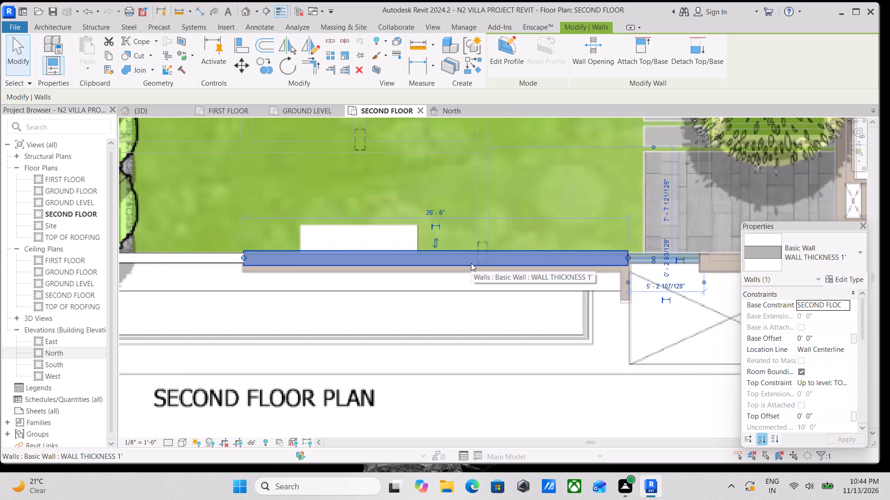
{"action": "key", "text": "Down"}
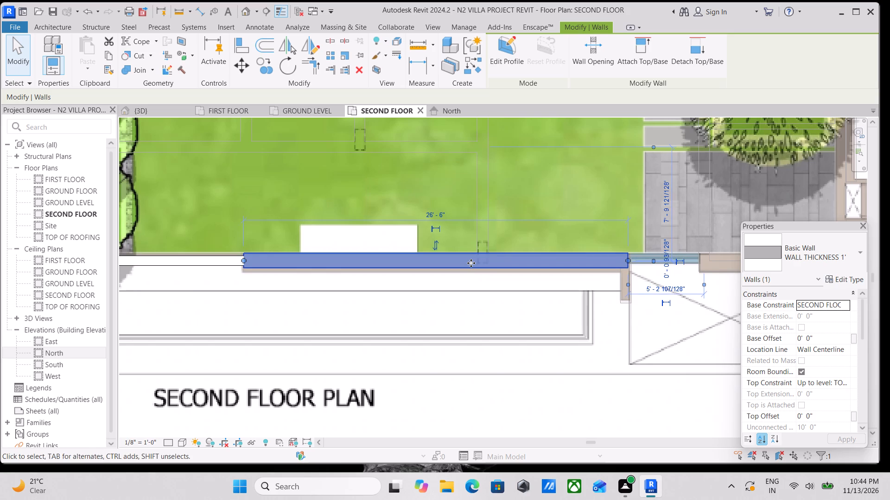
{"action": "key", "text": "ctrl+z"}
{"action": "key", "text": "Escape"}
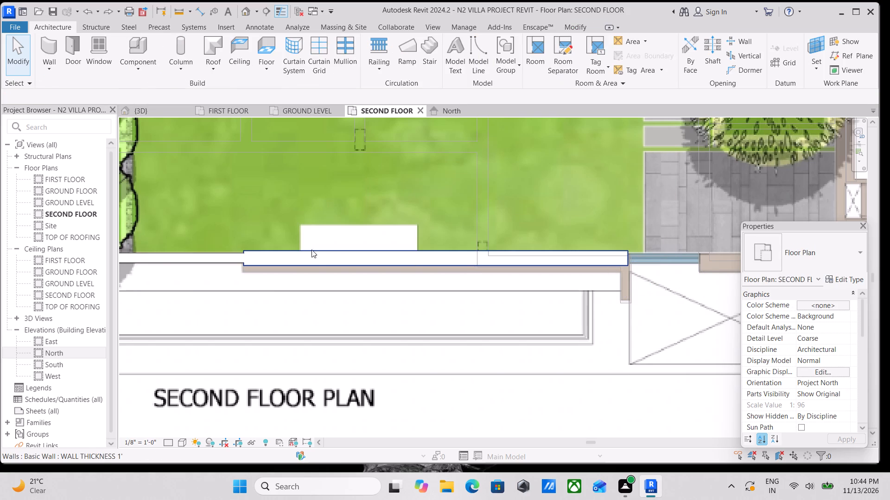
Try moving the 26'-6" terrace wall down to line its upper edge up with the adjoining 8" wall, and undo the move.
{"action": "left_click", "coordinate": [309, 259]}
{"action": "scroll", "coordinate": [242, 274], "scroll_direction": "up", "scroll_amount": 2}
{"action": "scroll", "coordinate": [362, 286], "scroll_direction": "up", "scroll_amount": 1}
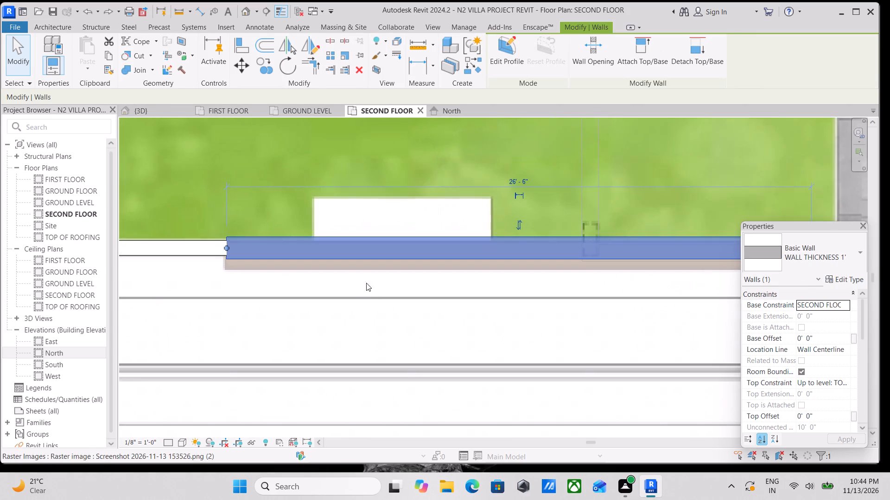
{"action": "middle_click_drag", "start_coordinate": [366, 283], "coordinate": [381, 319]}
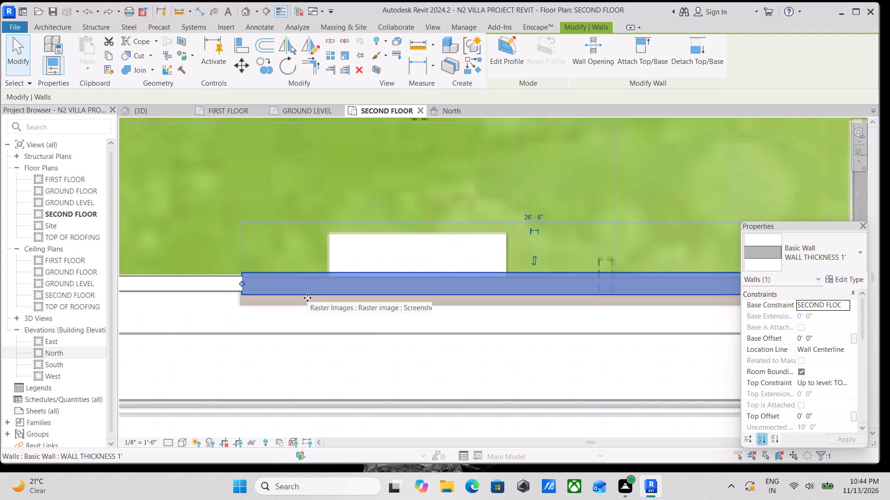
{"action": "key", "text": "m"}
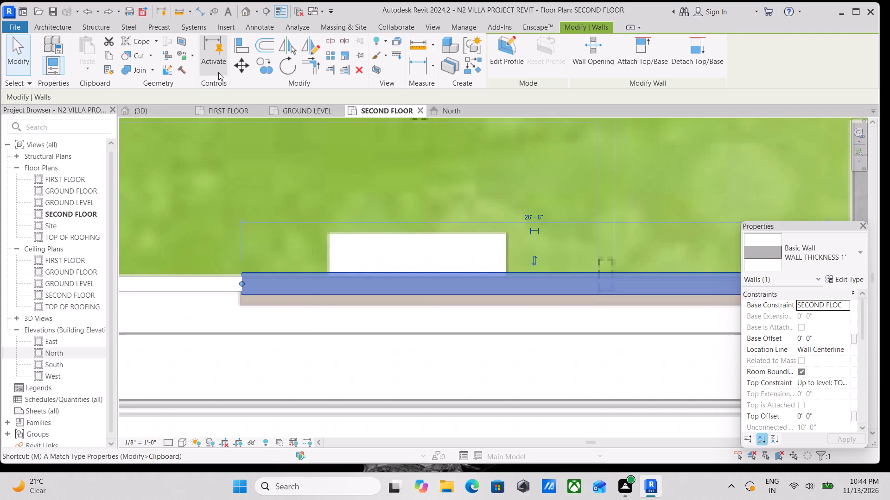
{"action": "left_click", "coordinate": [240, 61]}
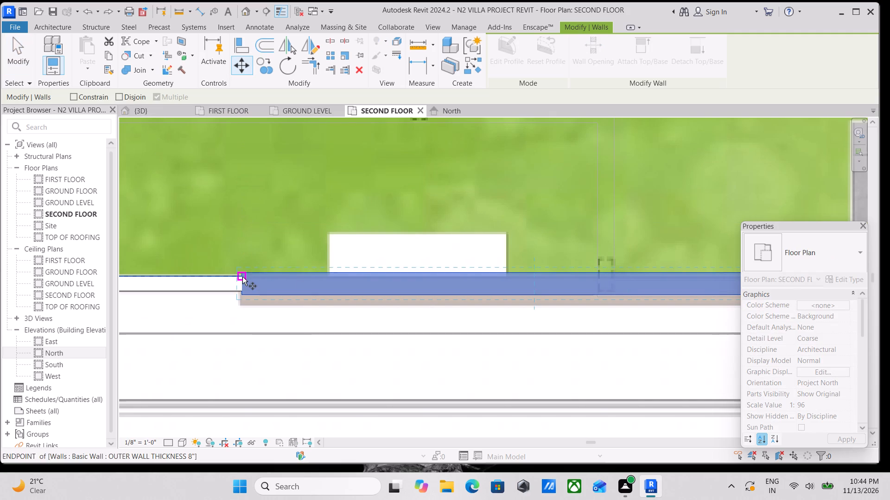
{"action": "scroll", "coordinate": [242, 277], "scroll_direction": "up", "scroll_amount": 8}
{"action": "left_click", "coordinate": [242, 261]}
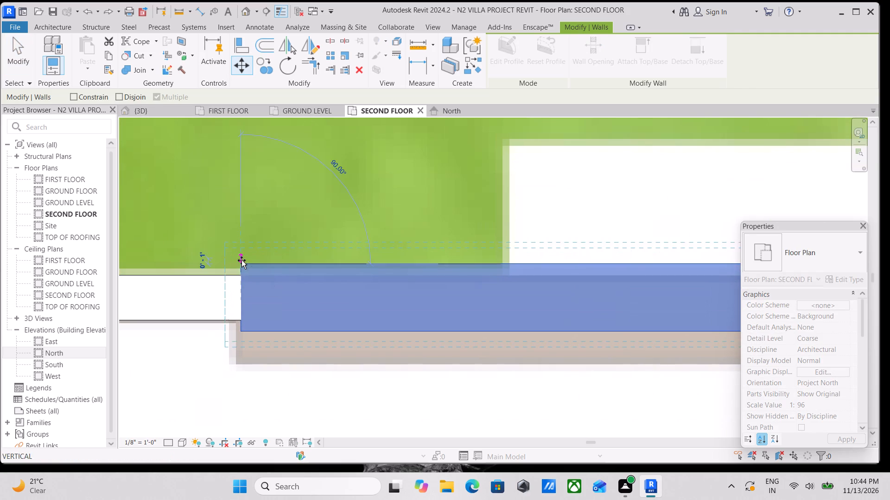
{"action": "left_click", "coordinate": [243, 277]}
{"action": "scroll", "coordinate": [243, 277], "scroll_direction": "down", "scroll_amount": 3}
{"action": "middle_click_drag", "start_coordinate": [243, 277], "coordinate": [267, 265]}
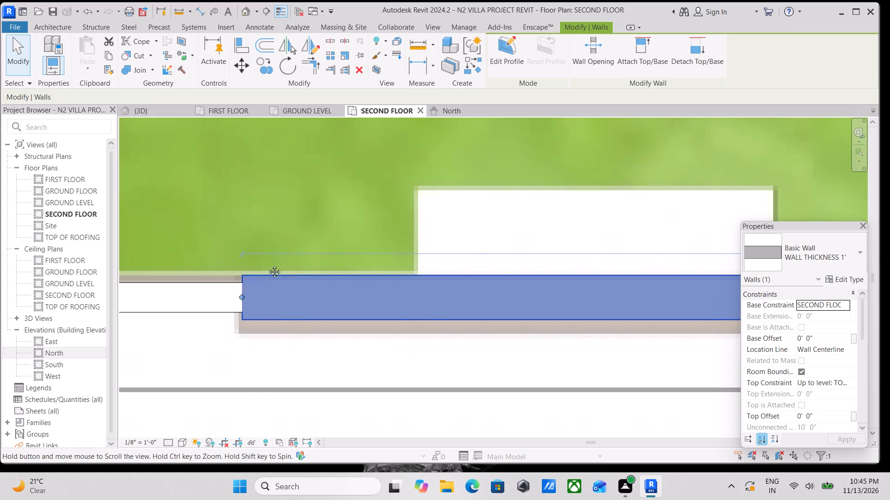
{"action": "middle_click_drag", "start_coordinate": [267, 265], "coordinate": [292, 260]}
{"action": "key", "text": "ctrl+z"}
Draw a WALL THICKNESS 1' wall about 10'-7" long from the far end of the blue opening to the terrace's lower corner near the planter.
{"action": "scroll", "coordinate": [292, 260], "scroll_direction": "down", "scroll_amount": 6}
{"action": "scroll", "coordinate": [331, 270], "scroll_direction": "down", "scroll_amount": 2}
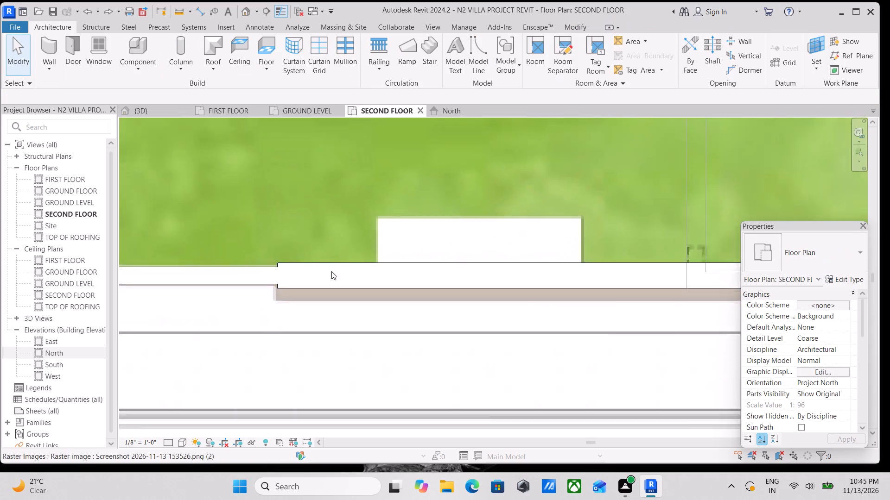
{"action": "scroll", "coordinate": [331, 271], "scroll_direction": "down", "scroll_amount": 8}
{"action": "scroll", "coordinate": [371, 291], "scroll_direction": "down", "scroll_amount": 1}
{"action": "middle_click_drag", "start_coordinate": [371, 291], "coordinate": [371, 303]}
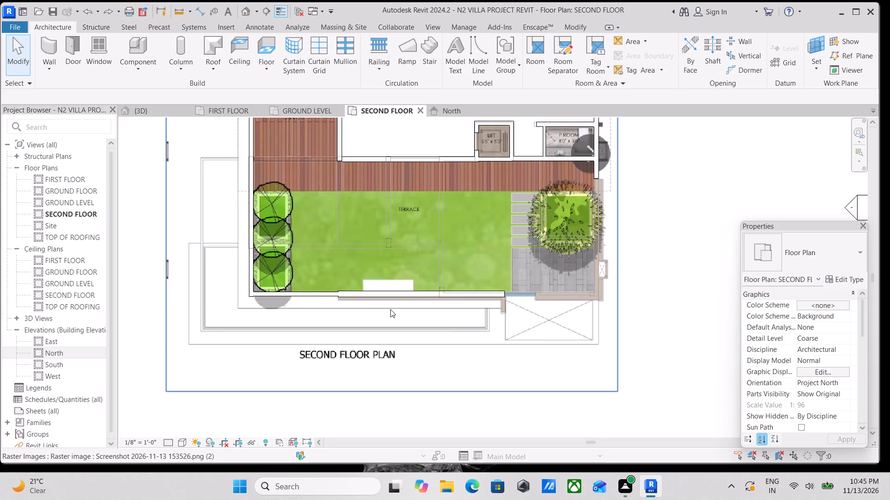
{"action": "scroll", "coordinate": [594, 225], "scroll_direction": "up", "scroll_amount": 3}
{"action": "key", "text": "Escape"}
{"action": "middle_click_drag", "start_coordinate": [575, 295], "coordinate": [566, 303]}
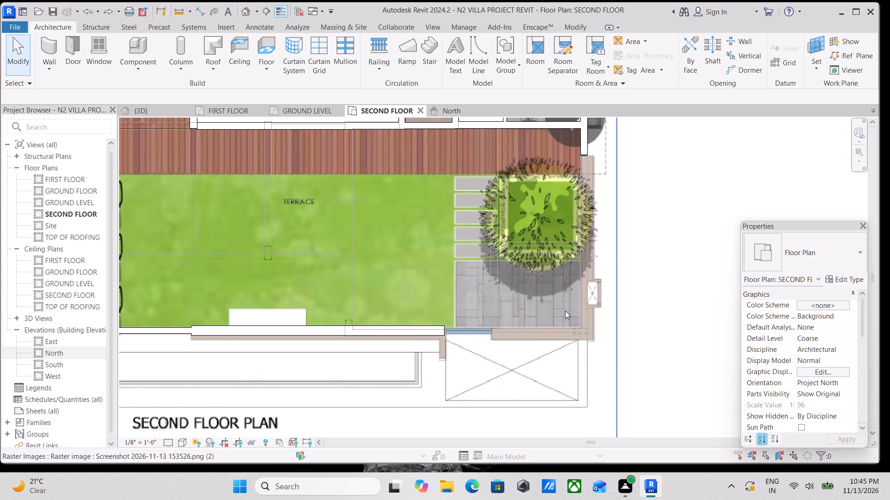
{"action": "type", "text": "WA"}
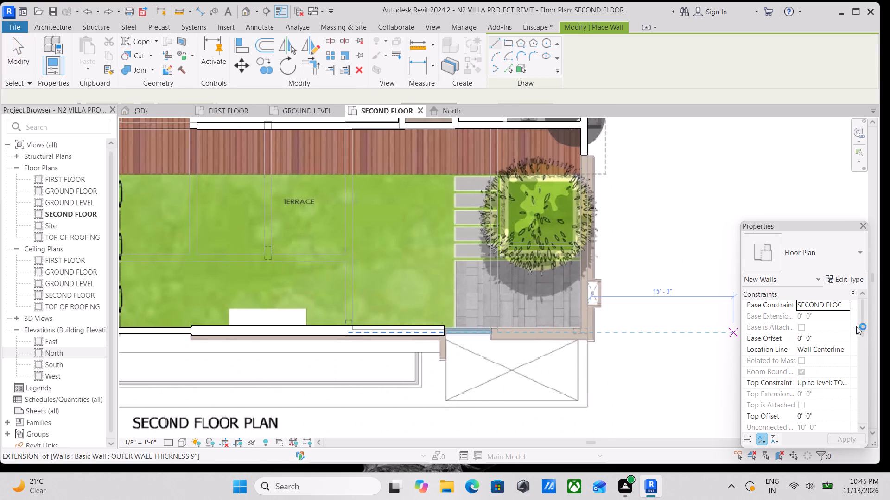
{"action": "scroll", "coordinate": [515, 339], "scroll_direction": "up", "scroll_amount": 7}
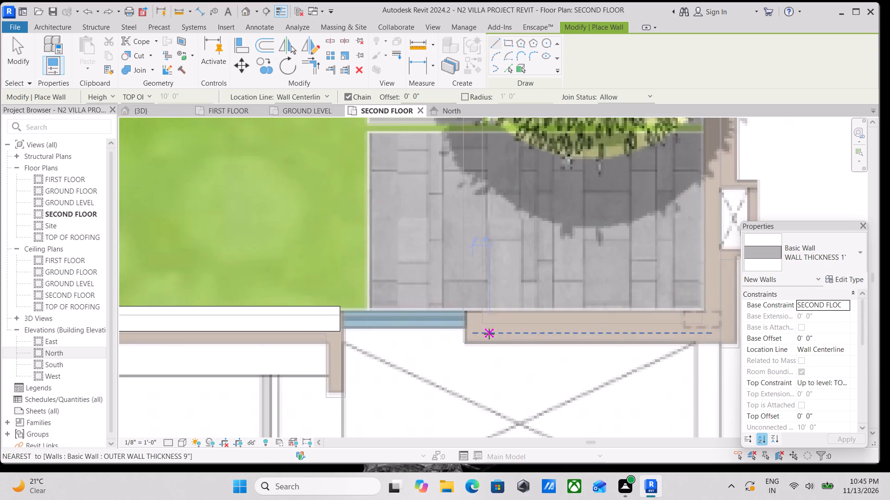
{"action": "scroll", "coordinate": [478, 331], "scroll_direction": "up", "scroll_amount": 3}
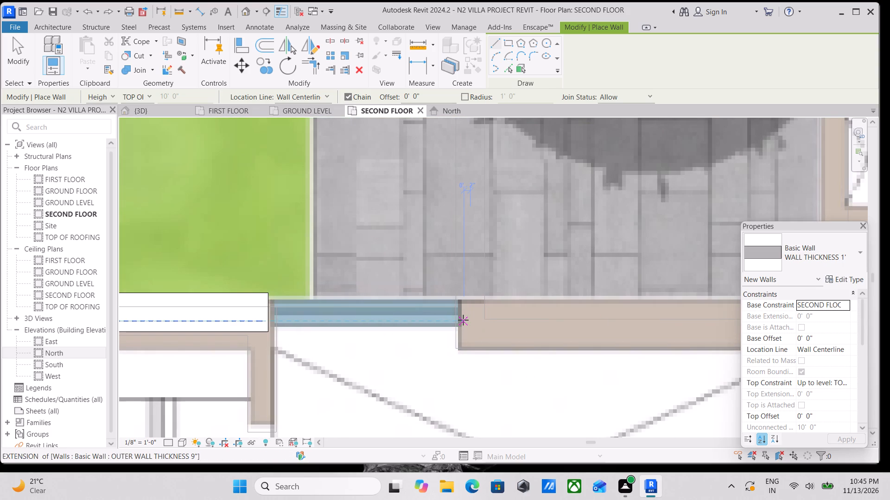
{"action": "left_click", "coordinate": [462, 320]}
{"action": "middle_click_drag", "start_coordinate": [548, 316], "coordinate": [422, 307]}
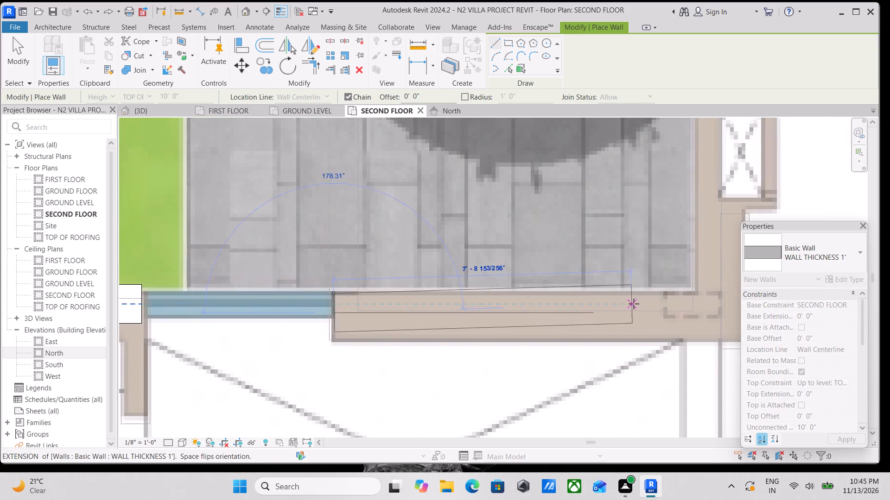
{"action": "scroll", "coordinate": [634, 304], "scroll_direction": "down", "scroll_amount": 1}
{"action": "middle_click_drag", "start_coordinate": [632, 304], "coordinate": [533, 306]}
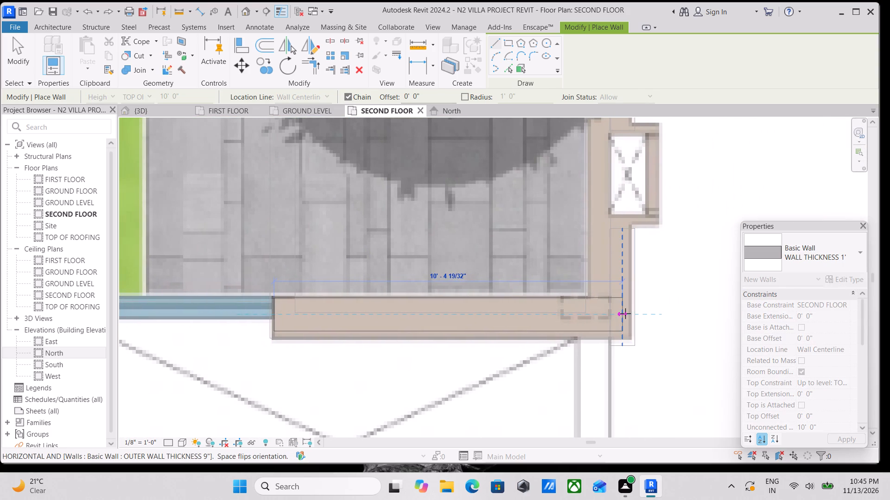
{"action": "scroll", "coordinate": [629, 313], "scroll_direction": "up", "scroll_amount": 2}
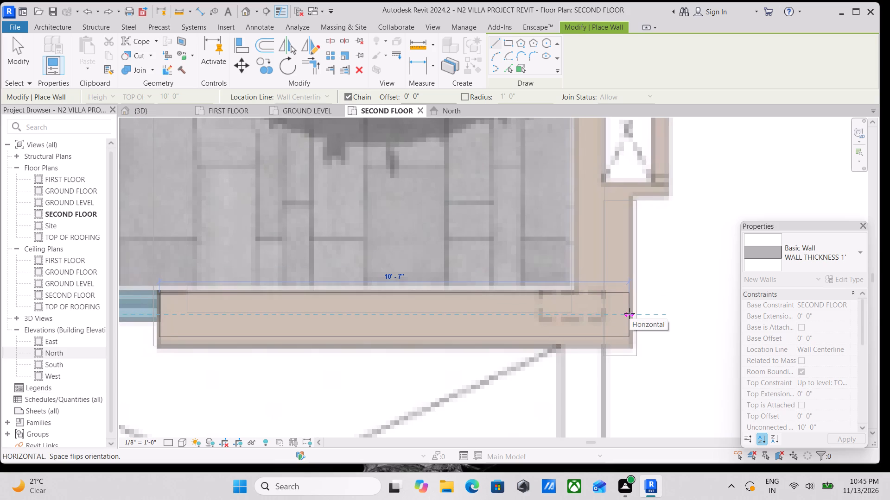
{"action": "left_click", "coordinate": [630, 313]}
{"action": "key", "text": "Escape"}
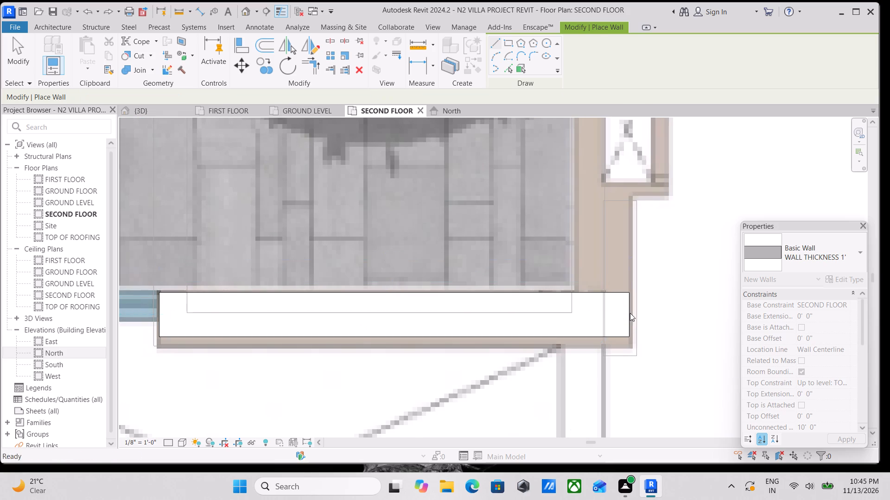
Draw a WALL THICKNESS 1' wall about 18'-2" long beside the square planter, from the powder room's outer wall end down to the terrace's lower wall.
{"action": "scroll", "coordinate": [604, 285], "scroll_direction": "down", "scroll_amount": 3}
{"action": "scroll", "coordinate": [599, 301], "scroll_direction": "up", "scroll_amount": 2}
{"action": "scroll", "coordinate": [600, 299], "scroll_direction": "down", "scroll_amount": 10}
{"action": "middle_click_drag", "start_coordinate": [600, 299], "coordinate": [602, 332]}
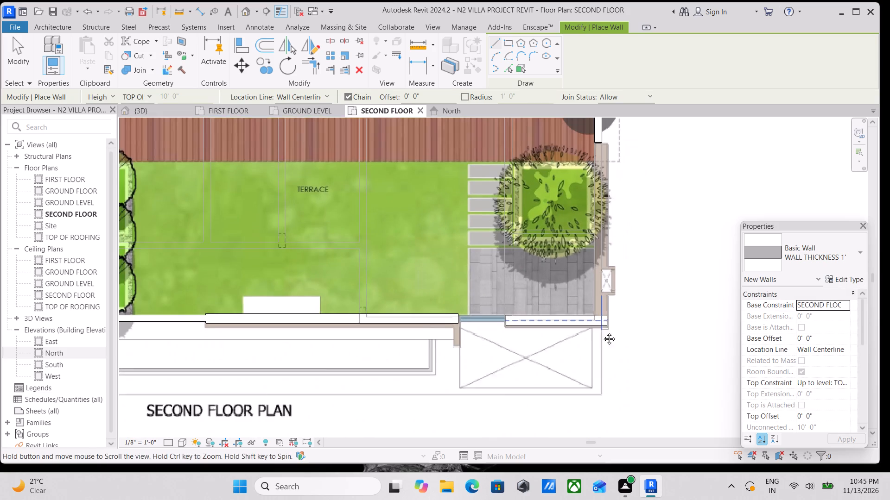
{"action": "middle_click_drag", "start_coordinate": [602, 332], "coordinate": [603, 338]}
{"action": "scroll", "coordinate": [577, 163], "scroll_direction": "up", "scroll_amount": 3}
{"action": "scroll", "coordinate": [615, 155], "scroll_direction": "up", "scroll_amount": 6}
{"action": "left_click", "coordinate": [610, 164]}
{"action": "middle_click_drag", "start_coordinate": [608, 225], "coordinate": [592, 133]}
{"action": "scroll", "coordinate": [592, 228], "scroll_direction": "down", "scroll_amount": 2}
{"action": "middle_click_drag", "start_coordinate": [592, 228], "coordinate": [575, 123]}
{"action": "scroll", "coordinate": [591, 209], "scroll_direction": "down", "scroll_amount": 1}
{"action": "scroll", "coordinate": [577, 276], "scroll_direction": "down", "scroll_amount": 1}
{"action": "middle_click_drag", "start_coordinate": [572, 260], "coordinate": [577, 170]}
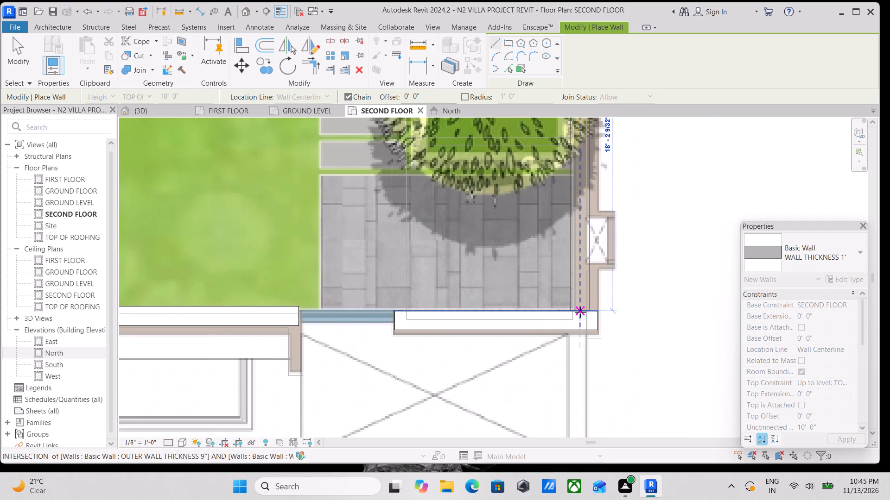
{"action": "left_click", "coordinate": [580, 312]}
{"action": "scroll", "coordinate": [580, 312], "scroll_direction": "down", "scroll_amount": 1}
{"action": "middle_click_drag", "start_coordinate": [578, 313], "coordinate": [571, 322]}
{"action": "key", "text": "grave"}
{"action": "key", "text": "Escape"}
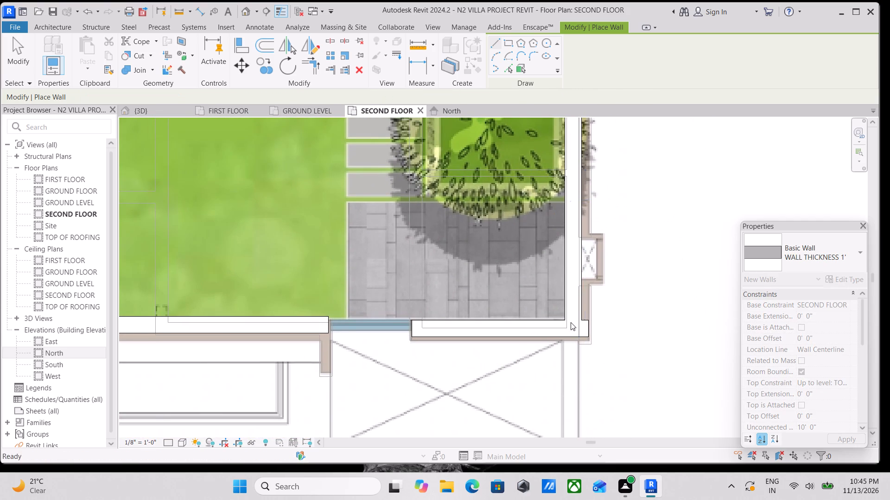
{"action": "key", "text": "Escape"}
{"action": "key", "text": "Escape"}
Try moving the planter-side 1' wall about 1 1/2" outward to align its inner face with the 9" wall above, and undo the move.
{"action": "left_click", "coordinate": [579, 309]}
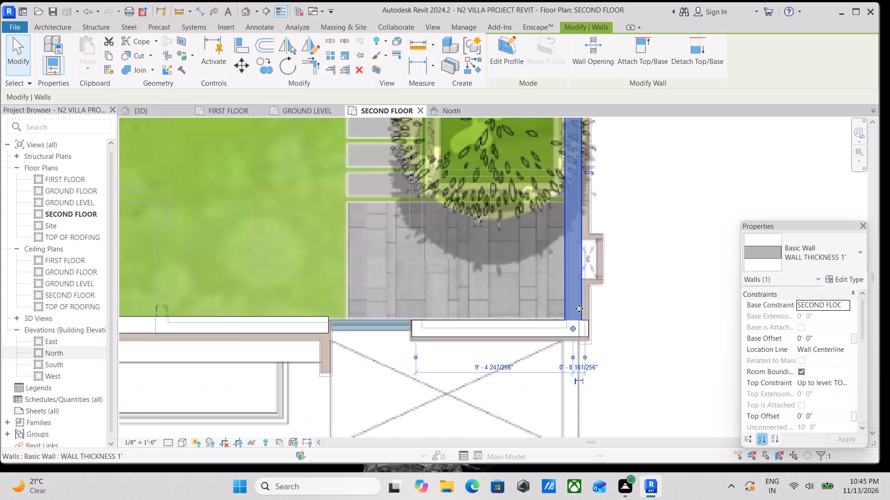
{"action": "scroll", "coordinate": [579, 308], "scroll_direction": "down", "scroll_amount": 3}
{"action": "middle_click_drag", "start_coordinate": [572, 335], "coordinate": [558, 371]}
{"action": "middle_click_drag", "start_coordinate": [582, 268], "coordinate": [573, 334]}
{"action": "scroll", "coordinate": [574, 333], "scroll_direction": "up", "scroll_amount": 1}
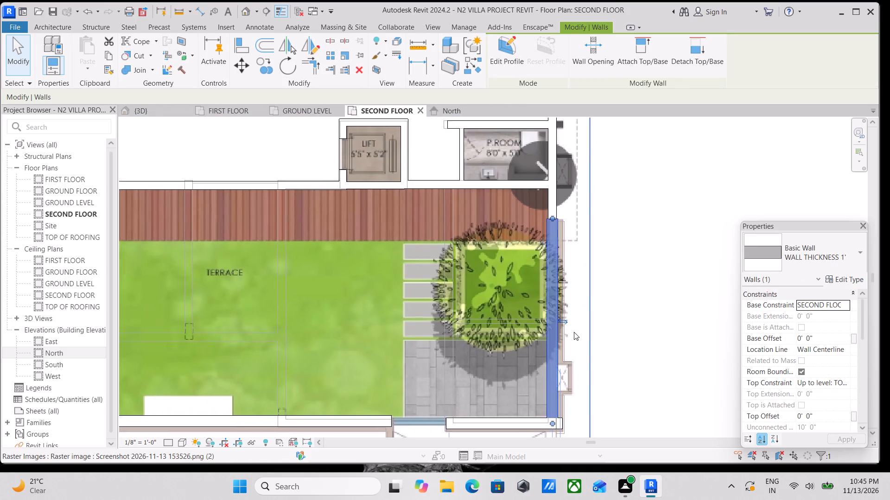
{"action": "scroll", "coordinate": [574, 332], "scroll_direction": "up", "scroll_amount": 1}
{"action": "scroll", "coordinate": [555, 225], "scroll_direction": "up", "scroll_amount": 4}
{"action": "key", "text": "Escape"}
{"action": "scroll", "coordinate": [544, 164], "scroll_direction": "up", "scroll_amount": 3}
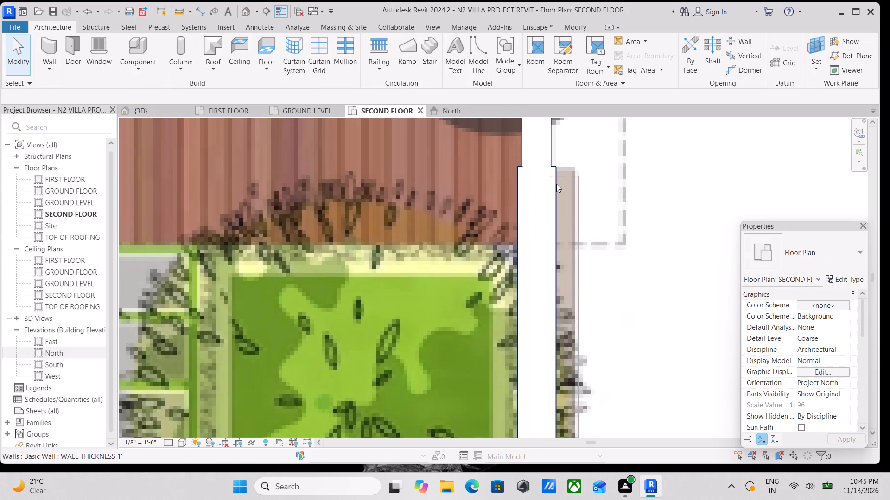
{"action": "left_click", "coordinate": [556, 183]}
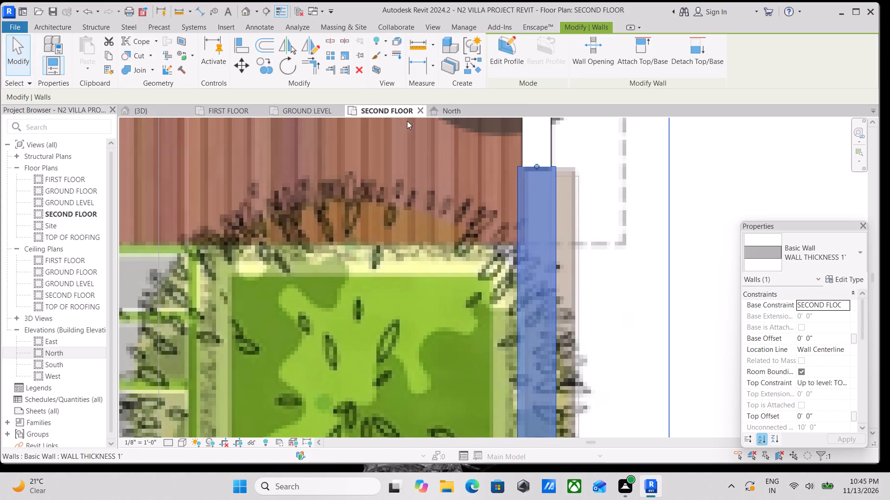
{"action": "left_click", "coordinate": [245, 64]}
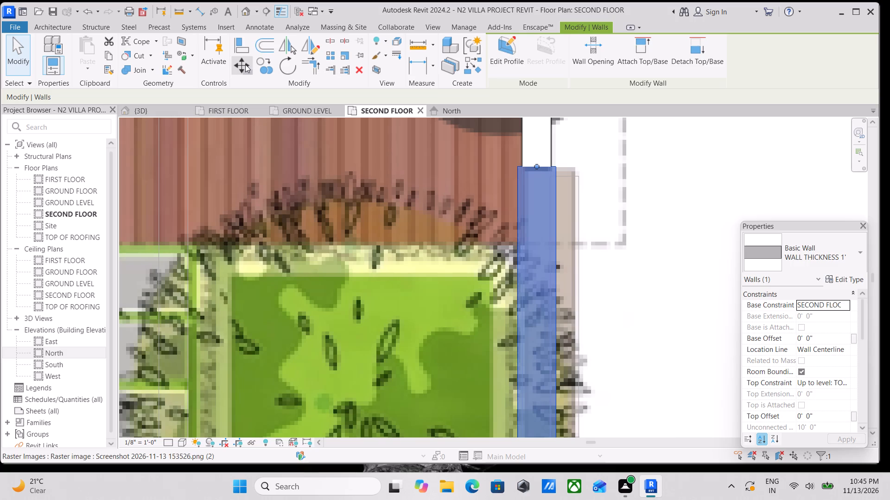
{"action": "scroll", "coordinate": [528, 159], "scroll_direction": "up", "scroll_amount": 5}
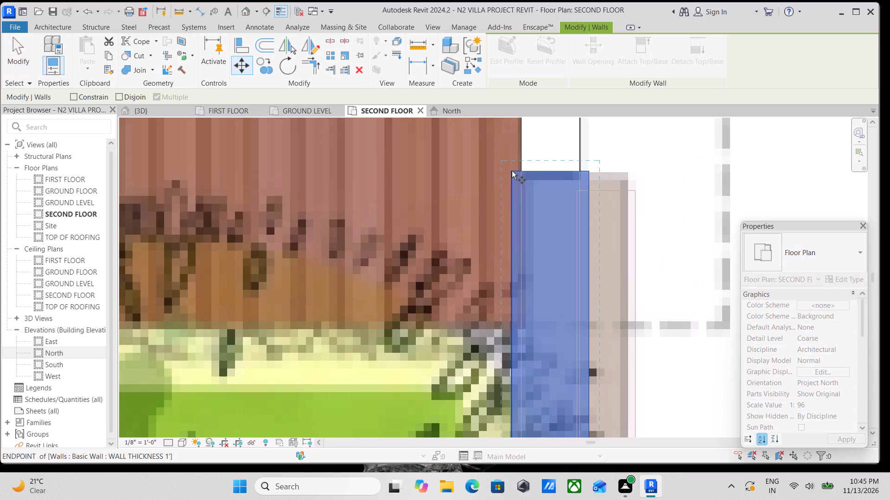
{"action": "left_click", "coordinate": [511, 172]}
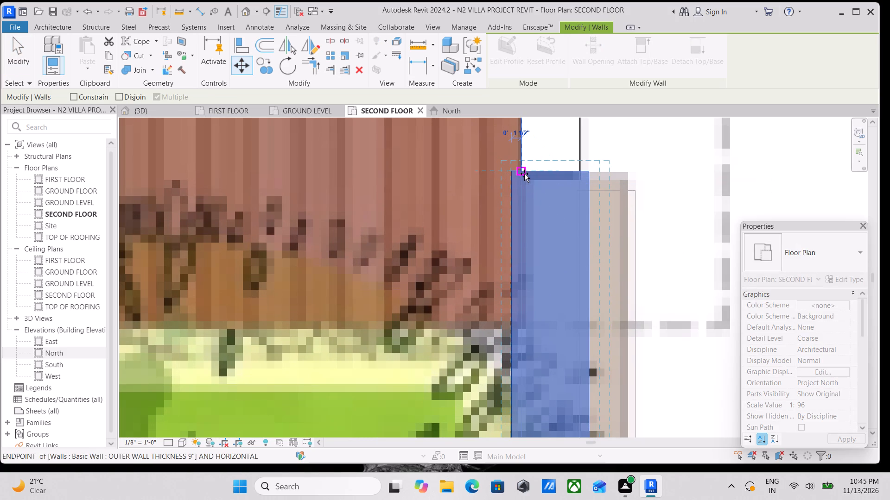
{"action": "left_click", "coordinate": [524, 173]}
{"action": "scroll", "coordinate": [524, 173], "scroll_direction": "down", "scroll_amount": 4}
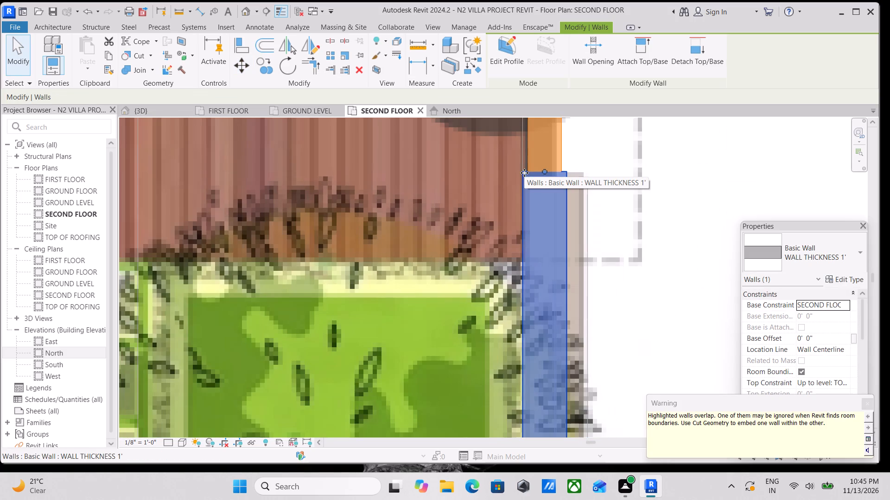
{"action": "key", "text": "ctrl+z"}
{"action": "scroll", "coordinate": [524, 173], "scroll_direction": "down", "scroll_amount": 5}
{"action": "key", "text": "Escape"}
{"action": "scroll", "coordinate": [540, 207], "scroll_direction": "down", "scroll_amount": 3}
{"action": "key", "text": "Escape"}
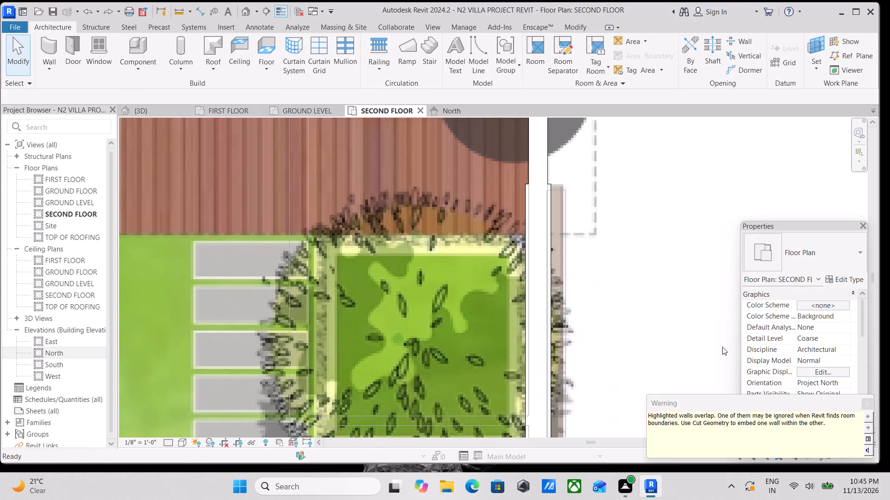
Extend the 10'-7" wall across the blue opening to about 15'-6" long, meeting the end of the other lower terrace wall.
{"action": "scroll", "coordinate": [615, 244], "scroll_direction": "down", "scroll_amount": 7}
{"action": "scroll", "coordinate": [588, 318], "scroll_direction": "down", "scroll_amount": 3}
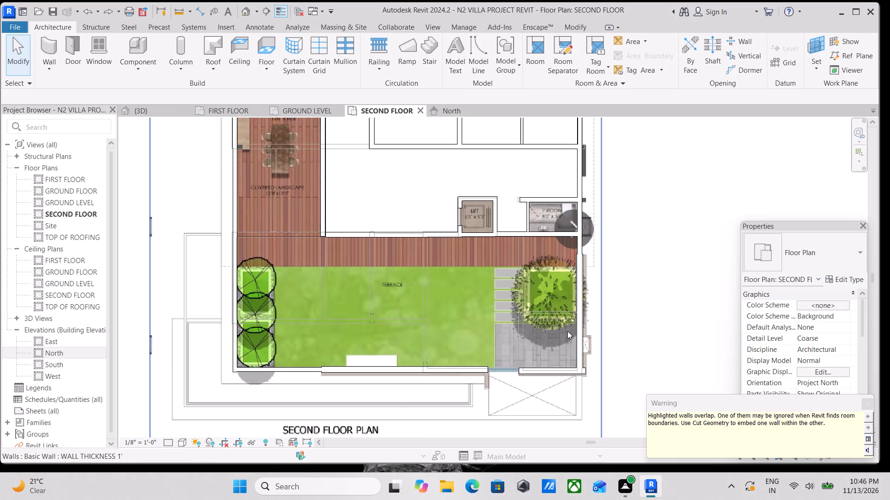
{"action": "scroll", "coordinate": [459, 414], "scroll_direction": "up", "scroll_amount": 1}
{"action": "scroll", "coordinate": [497, 338], "scroll_direction": "up", "scroll_amount": 3}
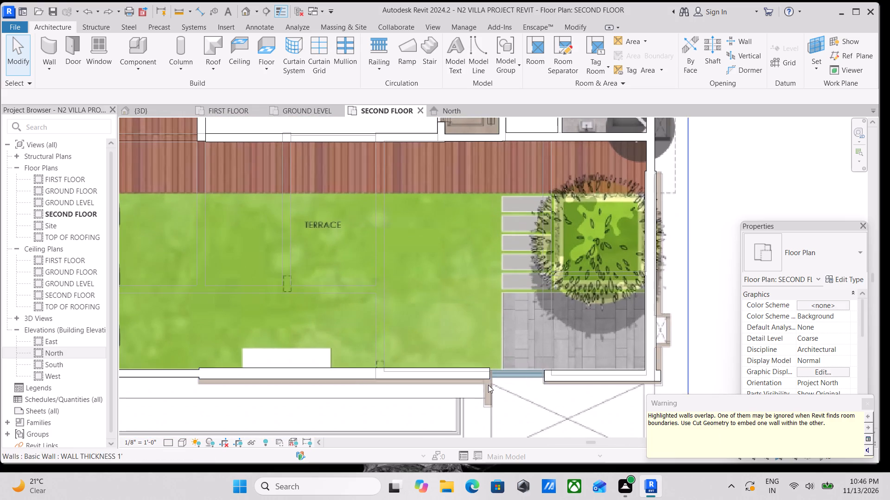
{"action": "scroll", "coordinate": [509, 387], "scroll_direction": "up", "scroll_amount": 2}
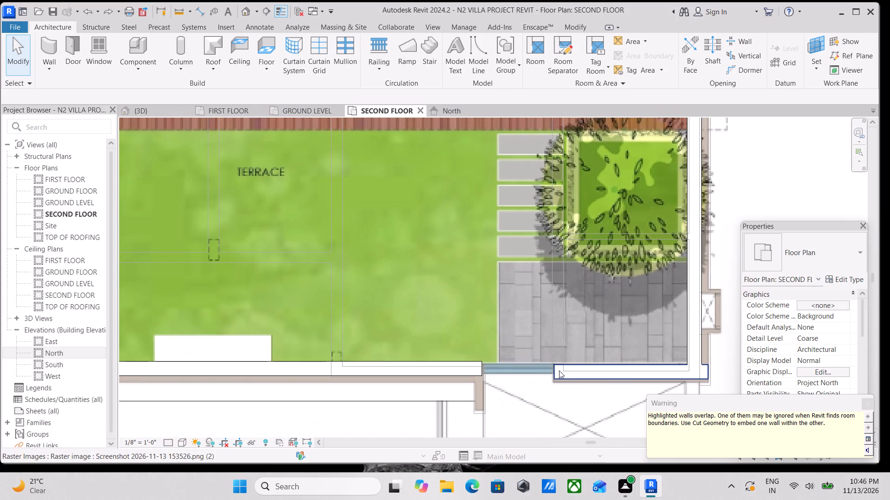
{"action": "left_click", "coordinate": [577, 372]}
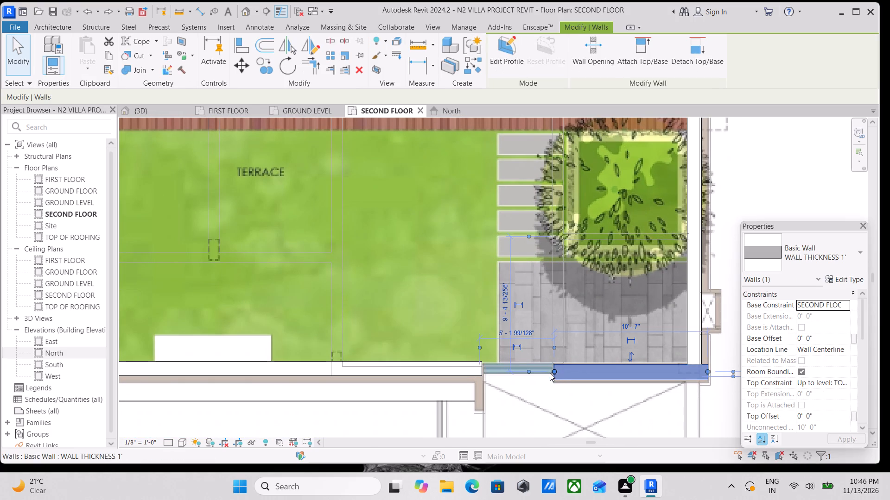
{"action": "left_click_drag", "start_coordinate": [552, 373], "coordinate": [535, 377]}
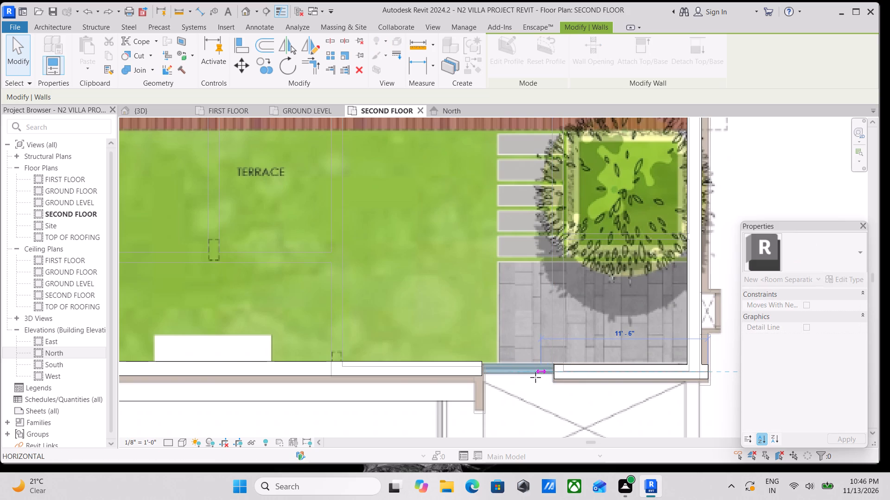
{"action": "left_click_drag", "start_coordinate": [535, 377], "coordinate": [481, 368]}
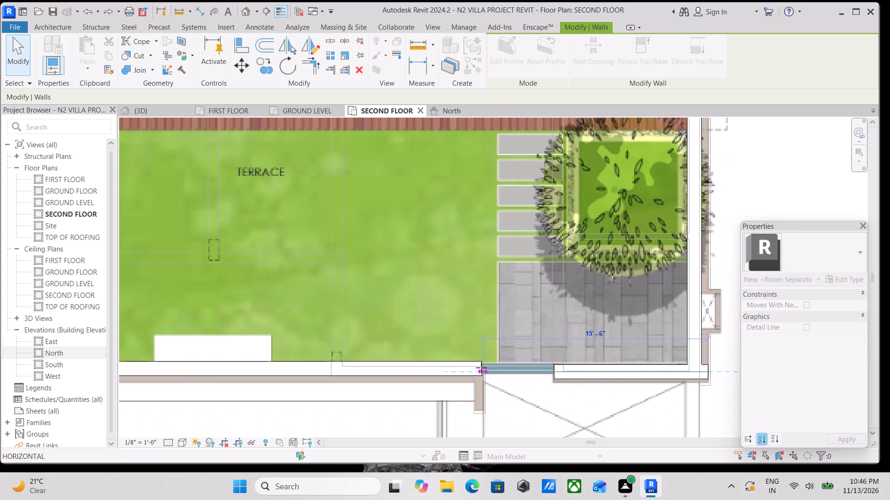
{"action": "left_click_drag", "start_coordinate": [481, 368], "coordinate": [481, 367]}
{"action": "key", "text": "Escape"}
{"action": "scroll", "coordinate": [505, 371], "scroll_direction": "down", "scroll_amount": 3}
{"action": "key", "text": "Escape"}
{"action": "middle_click_drag", "start_coordinate": [506, 371], "coordinate": [510, 374]}
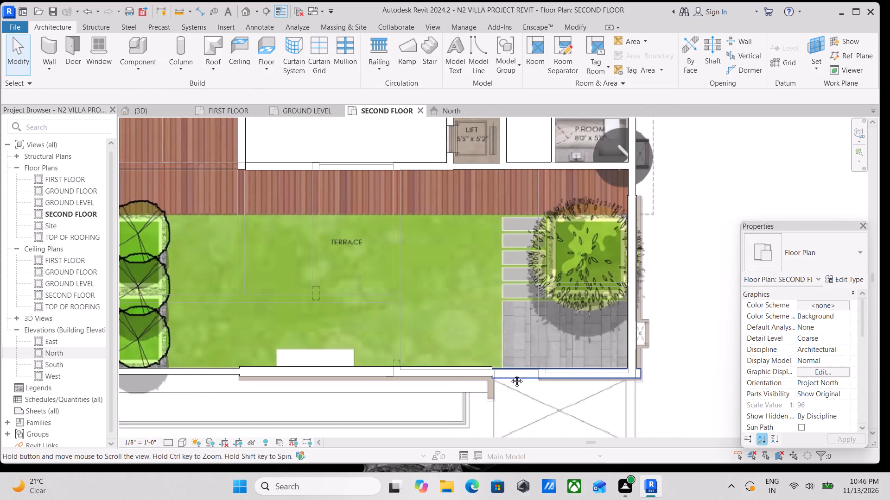
Look over the terrace's outer walls and the covered landscape and outdoor bar area on the plan image.
{"action": "middle_click_drag", "start_coordinate": [510, 374], "coordinate": [525, 382]}
{"action": "scroll", "coordinate": [527, 381], "scroll_direction": "down", "scroll_amount": 3}
{"action": "middle_click_drag", "start_coordinate": [527, 381], "coordinate": [559, 403]}
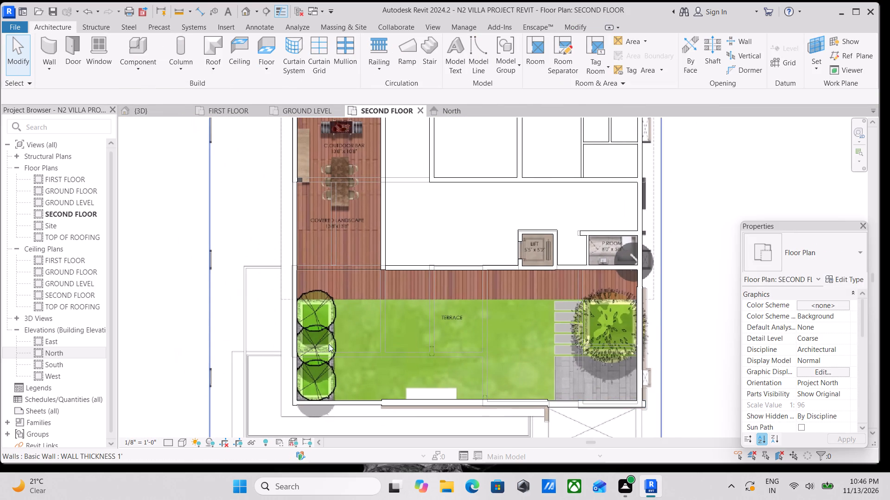
{"action": "middle_click_drag", "start_coordinate": [306, 269], "coordinate": [453, 348]}
{"action": "scroll", "coordinate": [470, 266], "scroll_direction": "up", "scroll_amount": 3}
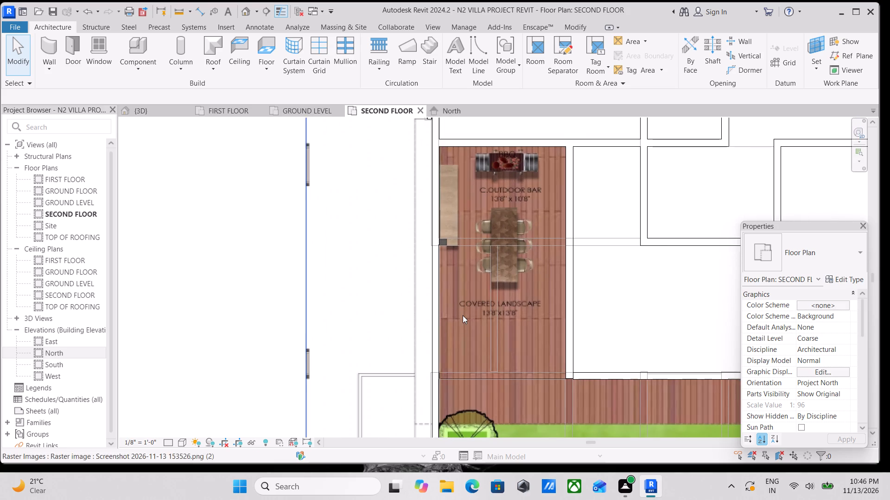
{"action": "middle_click_drag", "start_coordinate": [460, 315], "coordinate": [389, 299]}
{"action": "scroll", "coordinate": [418, 308], "scroll_direction": "down", "scroll_amount": 2}
{"action": "middle_click_drag", "start_coordinate": [391, 297], "coordinate": [375, 300]}
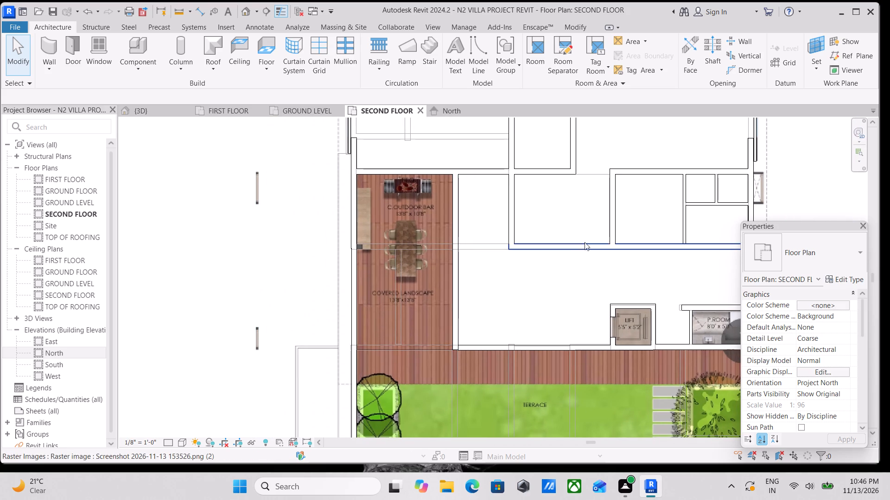
{"action": "left_click", "coordinate": [846, 255]}
{"action": "left_click", "coordinate": [846, 255]}
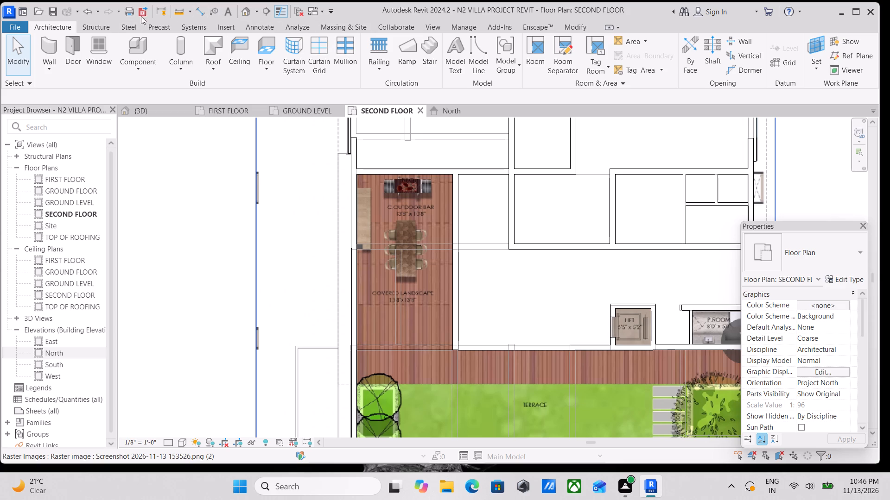
Start a FLOORING 6" architectural floor on SECOND FLOOR and draw its first boundary line along the outdoor bar's upper wall, behind the BBQ.
{"action": "left_click", "coordinate": [271, 63]}
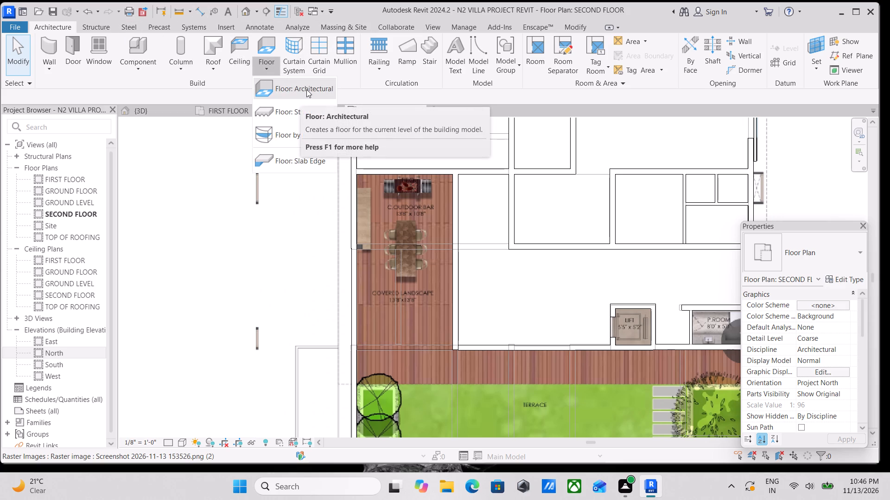
{"action": "left_click", "coordinate": [306, 89]}
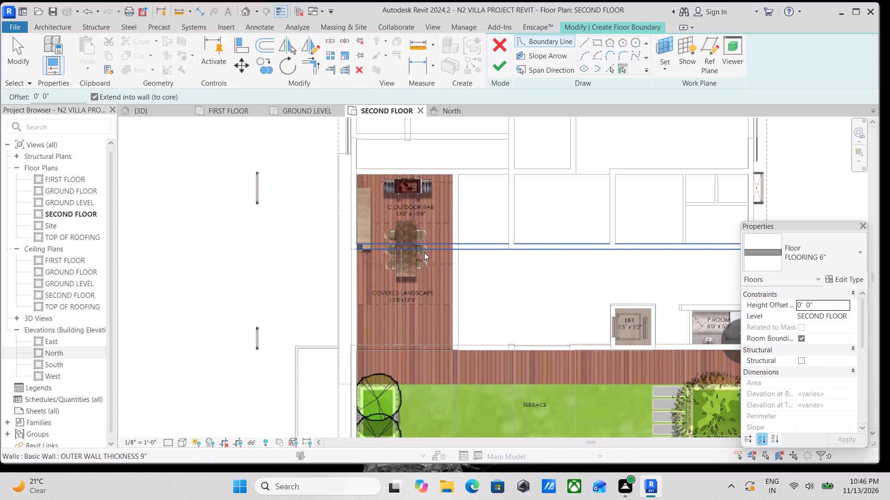
{"action": "scroll", "coordinate": [395, 284], "scroll_direction": "up", "scroll_amount": 3}
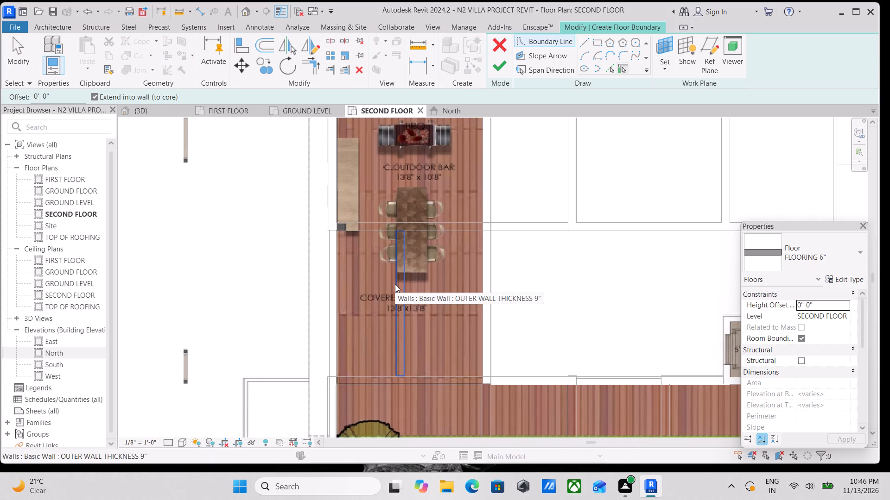
{"action": "middle_click_drag", "start_coordinate": [395, 284], "coordinate": [389, 338]}
{"action": "scroll", "coordinate": [395, 284], "scroll_direction": "down", "scroll_amount": 1}
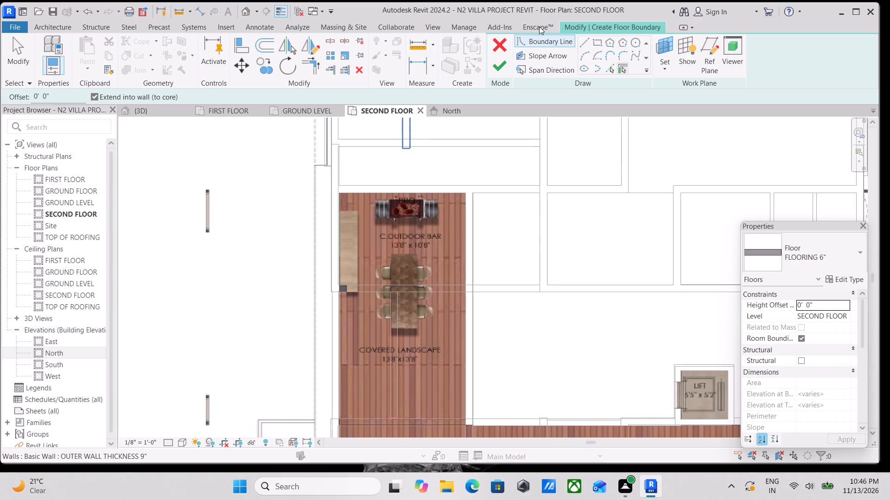
{"action": "left_click", "coordinate": [582, 47]}
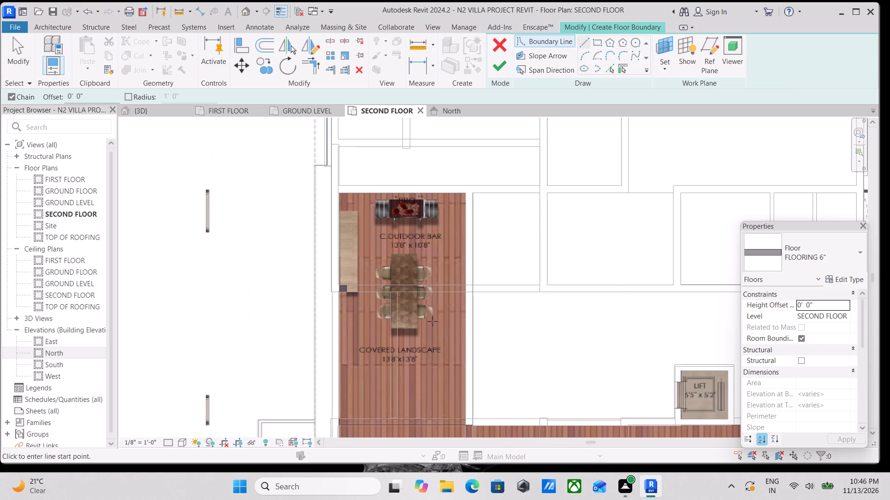
{"action": "scroll", "coordinate": [389, 216], "scroll_direction": "up", "scroll_amount": 3}
{"action": "scroll", "coordinate": [318, 184], "scroll_direction": "up", "scroll_amount": 2}
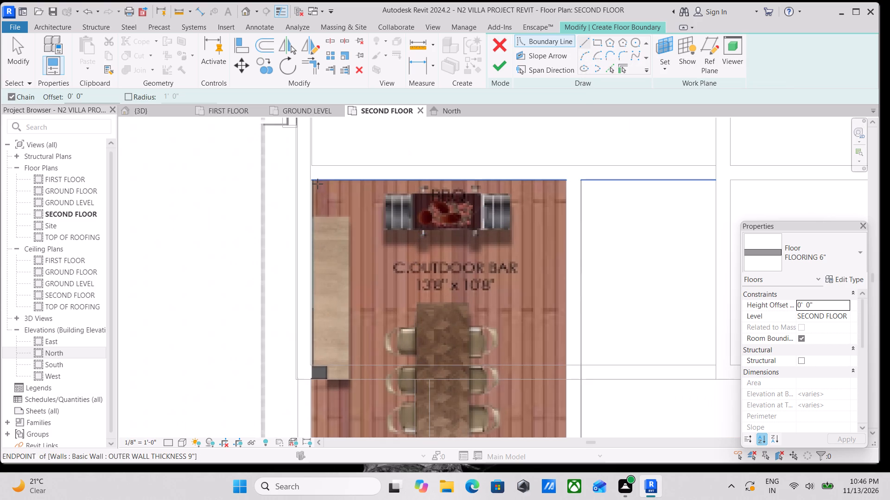
{"action": "scroll", "coordinate": [318, 184], "scroll_direction": "up", "scroll_amount": 2}
{"action": "left_click", "coordinate": [311, 181]}
{"action": "middle_click_drag", "start_coordinate": [437, 187], "coordinate": [222, 204]}
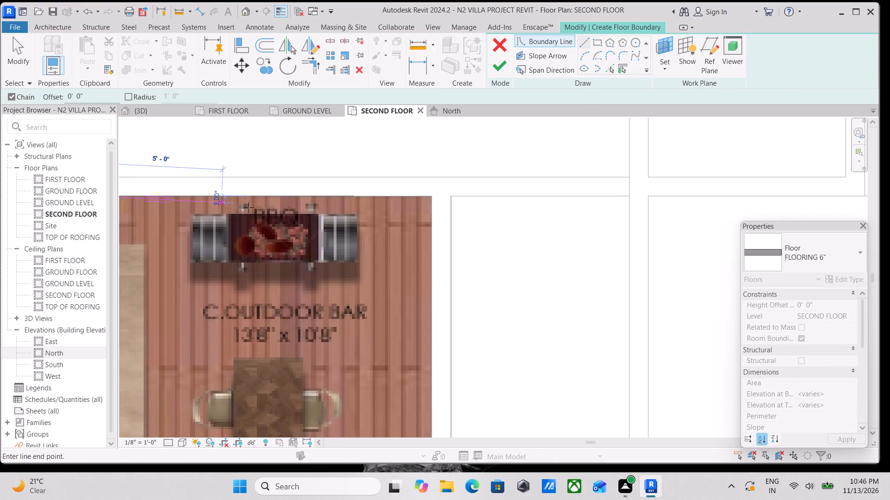
{"action": "left_click", "coordinate": [431, 199]}
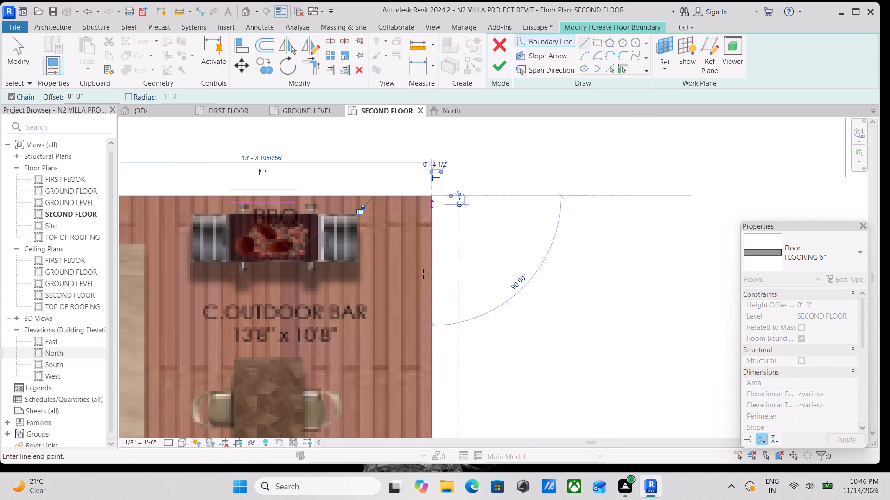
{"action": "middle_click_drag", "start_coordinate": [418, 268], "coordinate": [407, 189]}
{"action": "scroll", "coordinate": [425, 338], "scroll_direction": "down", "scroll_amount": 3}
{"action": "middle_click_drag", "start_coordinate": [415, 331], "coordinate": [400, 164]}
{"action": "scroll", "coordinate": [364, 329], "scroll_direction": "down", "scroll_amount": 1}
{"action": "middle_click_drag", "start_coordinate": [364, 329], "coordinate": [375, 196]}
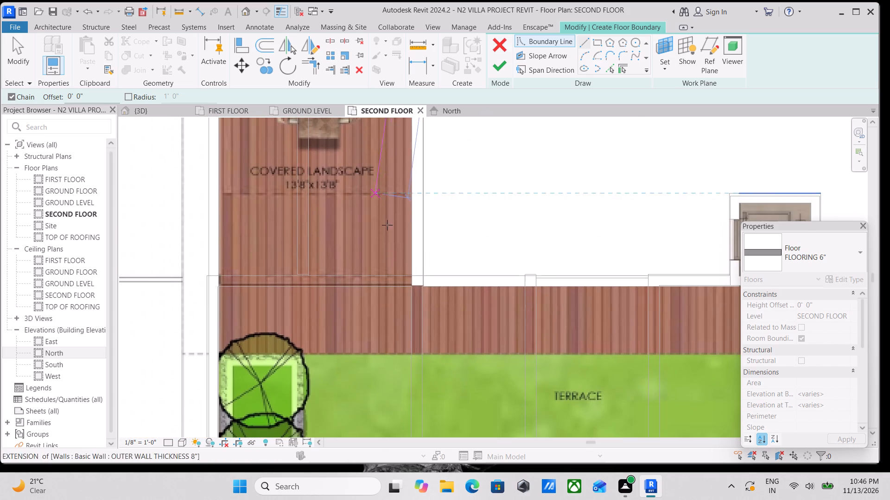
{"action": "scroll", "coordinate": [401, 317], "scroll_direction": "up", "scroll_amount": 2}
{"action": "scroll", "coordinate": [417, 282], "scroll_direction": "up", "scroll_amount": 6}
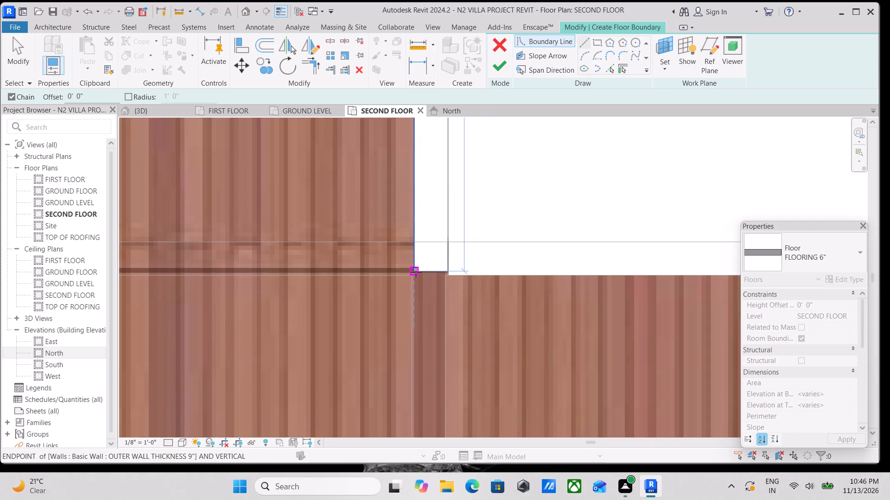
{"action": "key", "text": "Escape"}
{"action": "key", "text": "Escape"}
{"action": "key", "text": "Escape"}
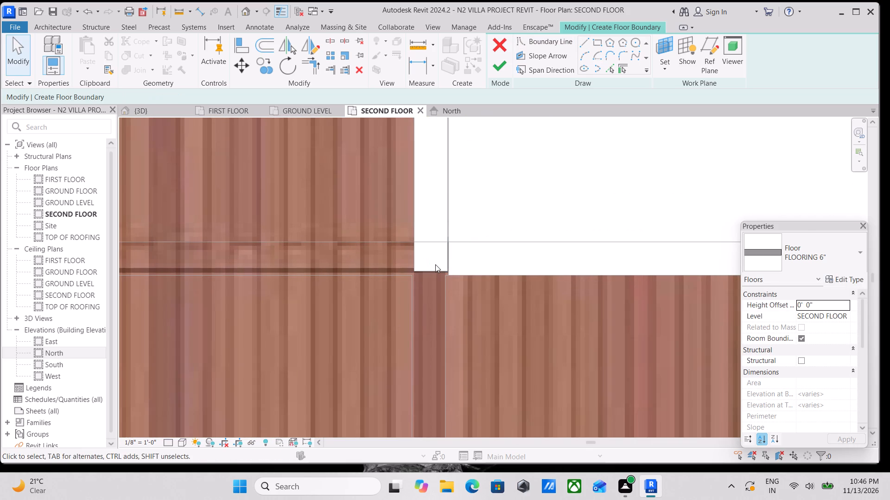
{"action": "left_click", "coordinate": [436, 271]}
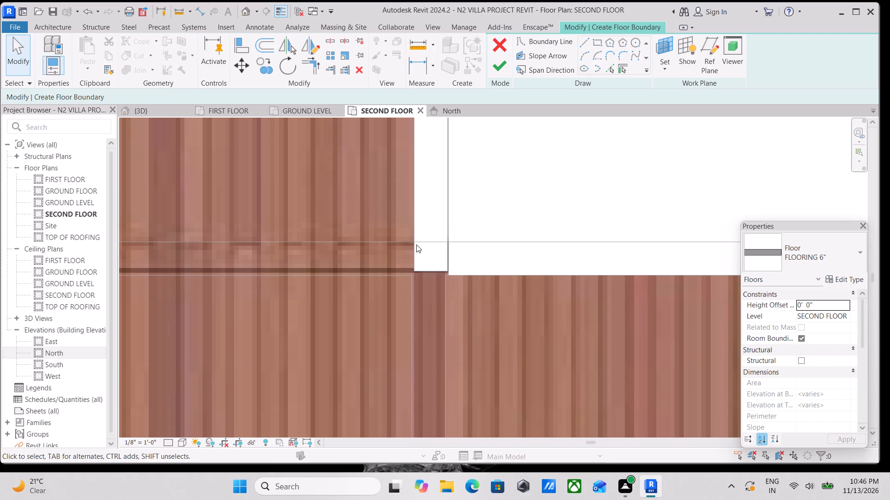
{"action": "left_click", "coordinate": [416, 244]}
Draw a straight boundary line down the inner wall face of the outdoor bar and covered landscape to the wall's lower end.
{"action": "scroll", "coordinate": [431, 244], "scroll_direction": "down", "scroll_amount": 16}
{"action": "middle_click_drag", "start_coordinate": [490, 245], "coordinate": [517, 329]}
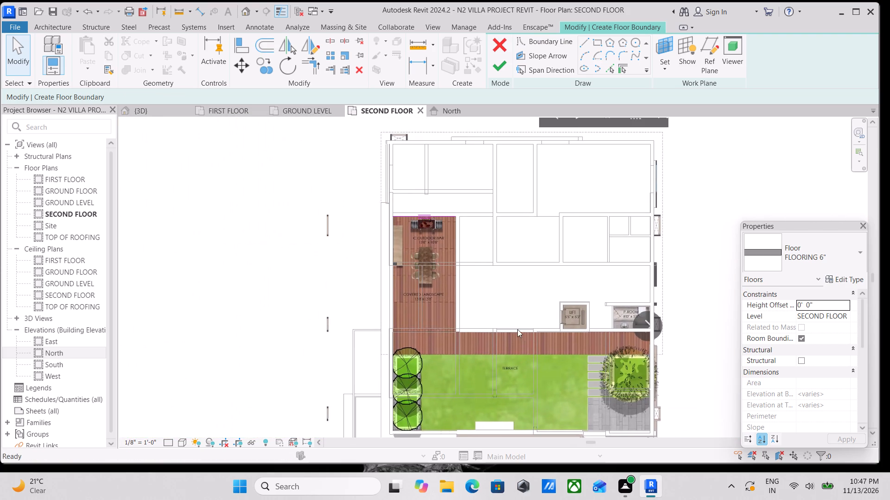
{"action": "scroll", "coordinate": [458, 209], "scroll_direction": "up", "scroll_amount": 11}
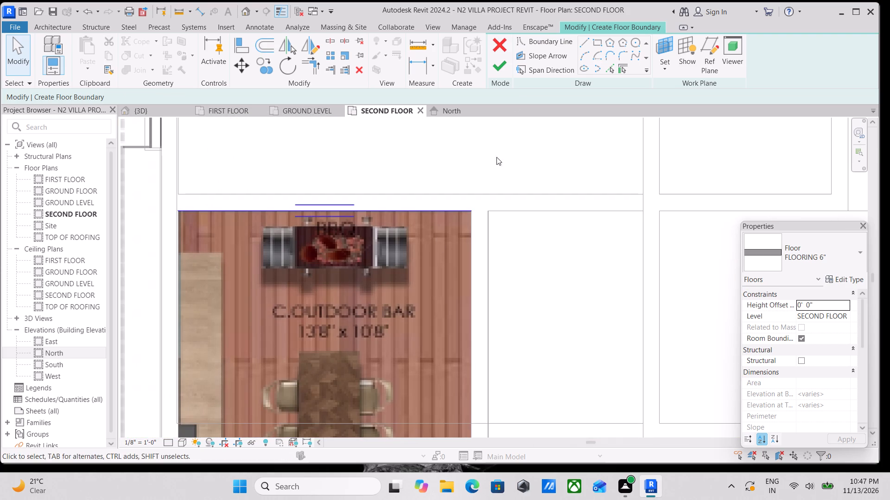
{"action": "left_click", "coordinate": [583, 38]}
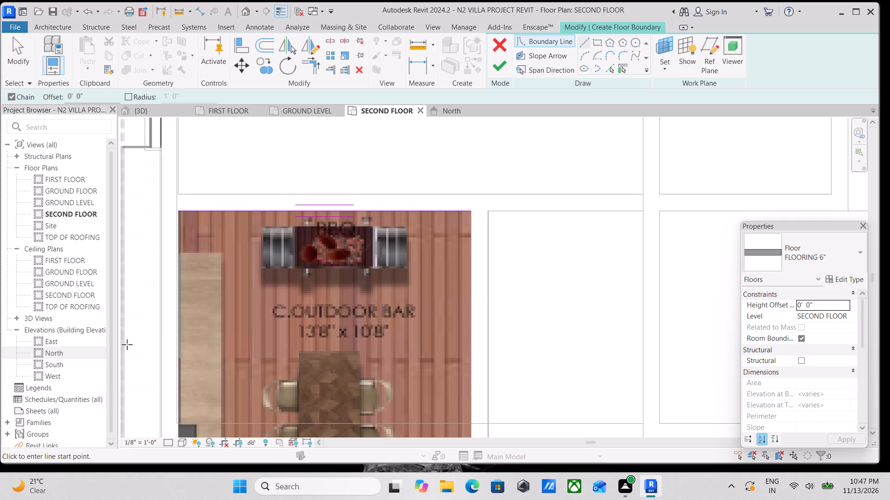
{"action": "left_click", "coordinate": [469, 211]}
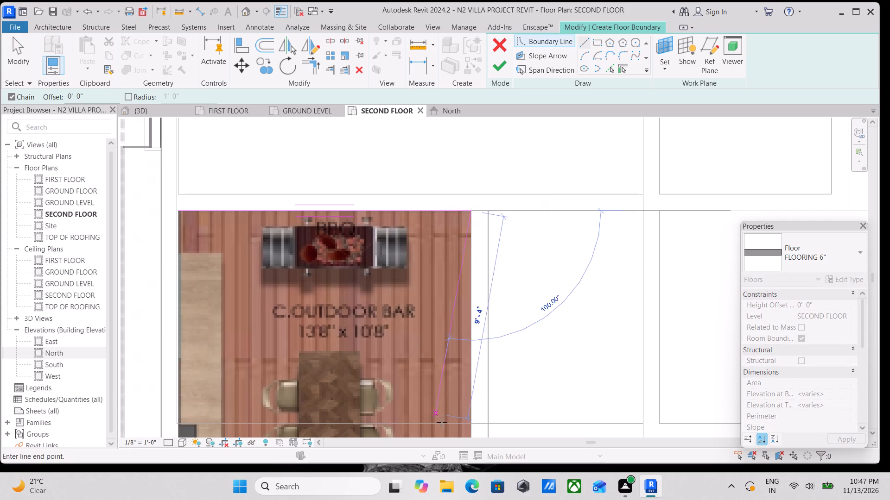
{"action": "scroll", "coordinate": [443, 424], "scroll_direction": "down", "scroll_amount": 3}
{"action": "middle_click_drag", "start_coordinate": [444, 417], "coordinate": [443, 288]}
{"action": "scroll", "coordinate": [445, 418], "scroll_direction": "down", "scroll_amount": 2}
{"action": "middle_click_drag", "start_coordinate": [445, 408], "coordinate": [432, 289]}
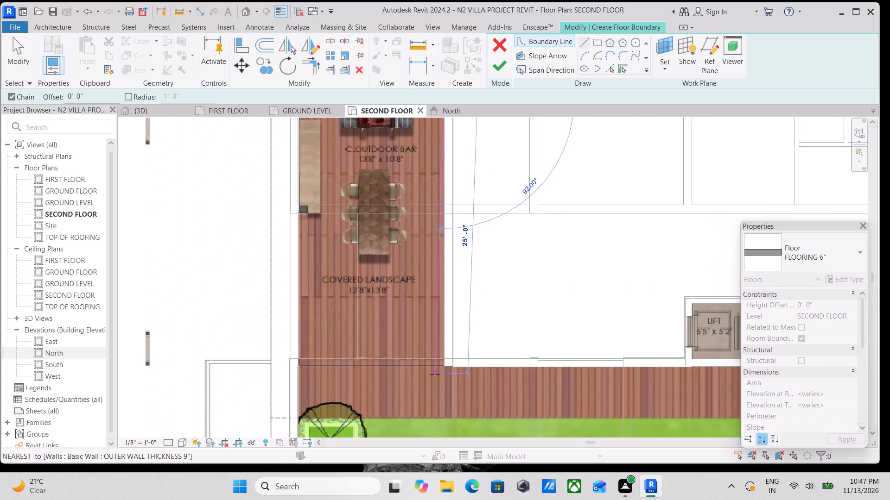
{"action": "scroll", "coordinate": [435, 374], "scroll_direction": "up", "scroll_amount": 9}
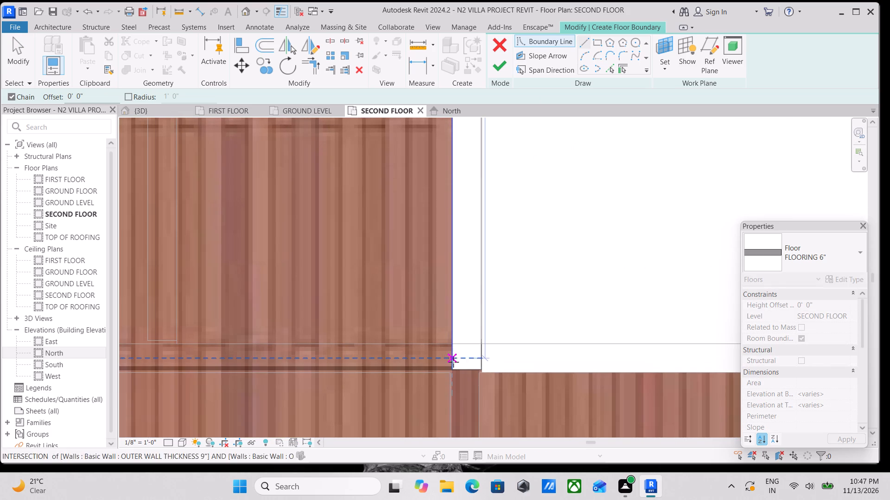
{"action": "left_click", "coordinate": [453, 369]}
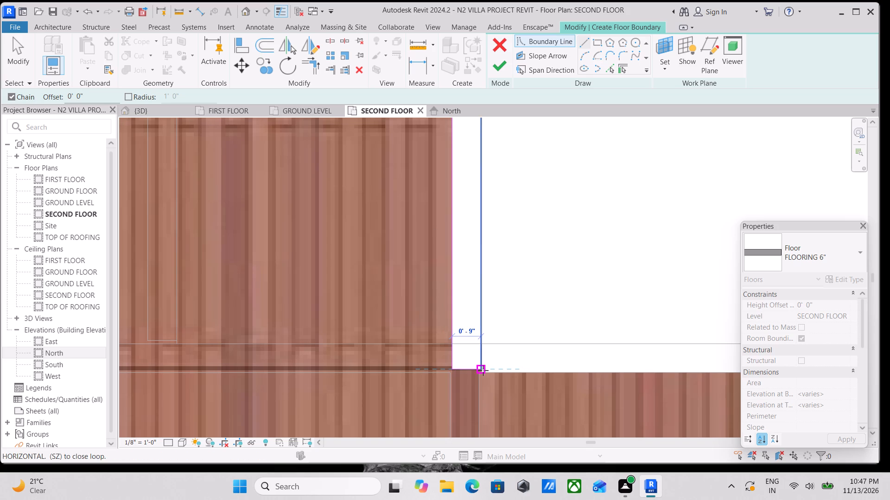
Draw a 9" boundary line across the lower end of the covered landscape's inner wall.
{"action": "left_click", "coordinate": [482, 370]}
{"action": "scroll", "coordinate": [482, 370], "scroll_direction": "up", "scroll_amount": 7}
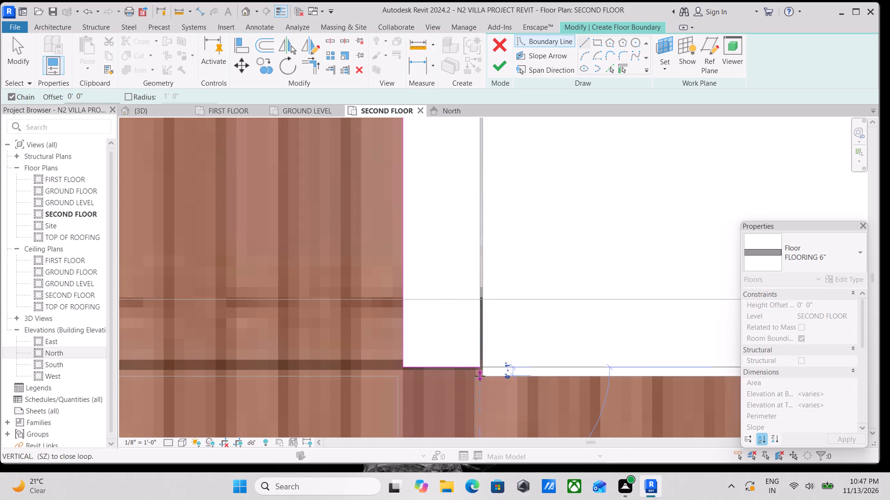
{"action": "scroll", "coordinate": [488, 381], "scroll_direction": "up", "scroll_amount": 6}
{"action": "key", "text": "Escape"}
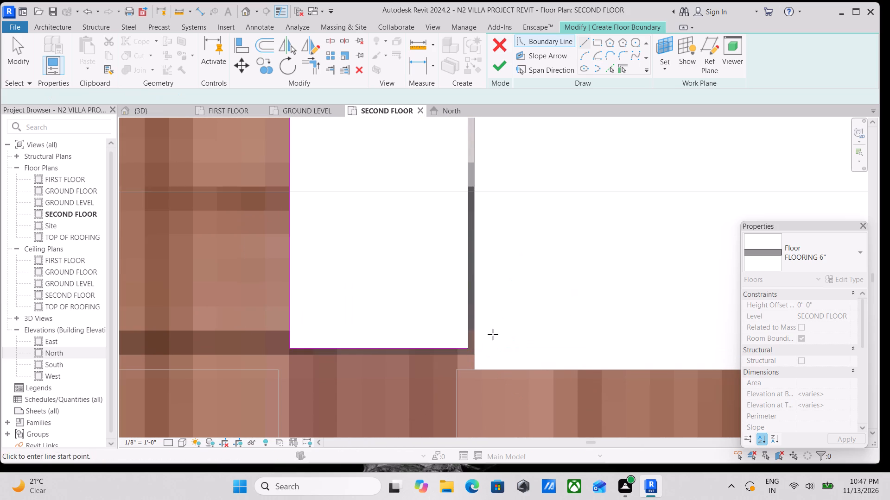
{"action": "key", "text": "Escape"}
{"action": "scroll", "coordinate": [448, 356], "scroll_direction": "up", "scroll_amount": 4}
{"action": "key", "text": "Escape"}
{"action": "key", "text": "Escape"}
Extend the 9" boundary line at the wall end to about 9 5/16", reaching the edge of the adjoining terrace-side wall.
{"action": "left_click", "coordinate": [466, 336]}
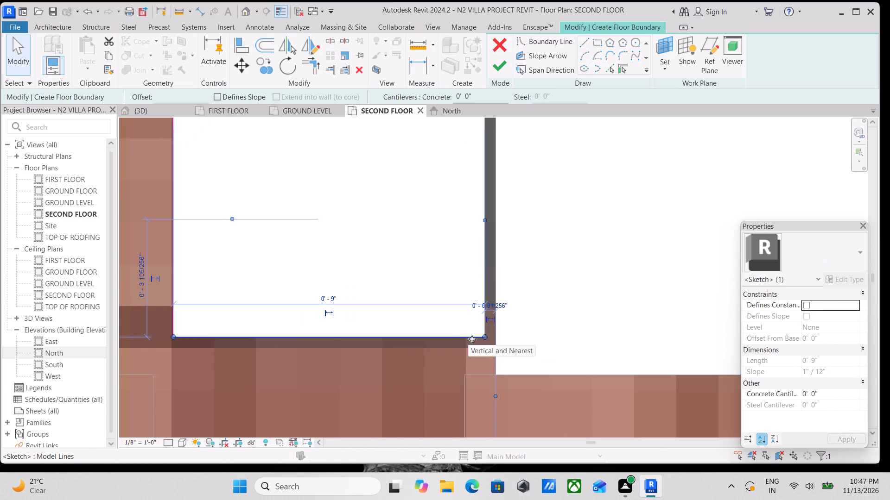
{"action": "scroll", "coordinate": [472, 338], "scroll_direction": "up", "scroll_amount": 2}
{"action": "left_click_drag", "start_coordinate": [490, 335], "coordinate": [508, 335]}
{"action": "scroll", "coordinate": [508, 335], "scroll_direction": "down", "scroll_amount": 15}
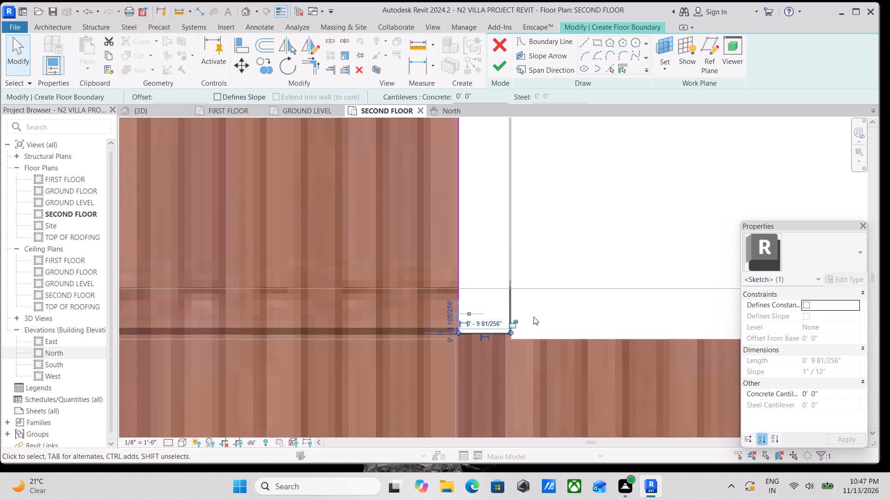
{"action": "middle_click_drag", "start_coordinate": [534, 317], "coordinate": [530, 424]}
{"action": "scroll", "coordinate": [547, 332], "scroll_direction": "down", "scroll_amount": 13}
{"action": "middle_click_drag", "start_coordinate": [546, 332], "coordinate": [544, 350]}
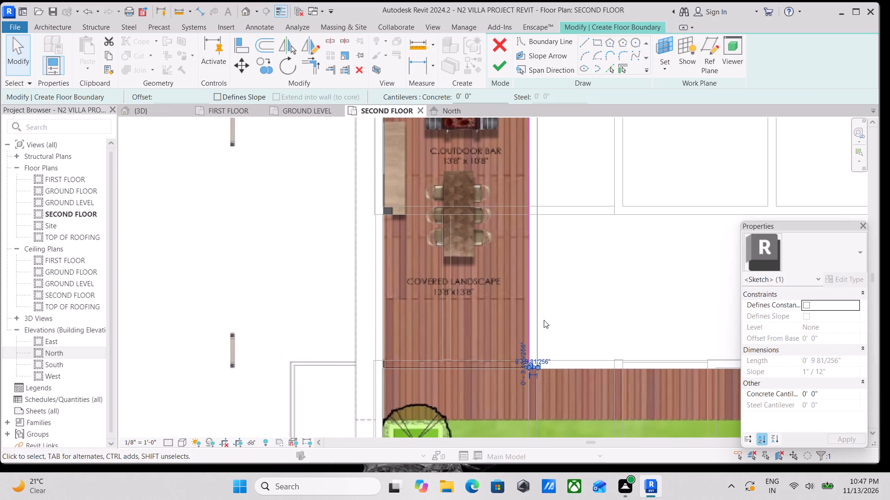
{"action": "scroll", "coordinate": [546, 319], "scroll_direction": "up", "scroll_amount": 3}
{"action": "middle_click_drag", "start_coordinate": [541, 342], "coordinate": [479, 270]}
{"action": "scroll", "coordinate": [479, 278], "scroll_direction": "up", "scroll_amount": 6}
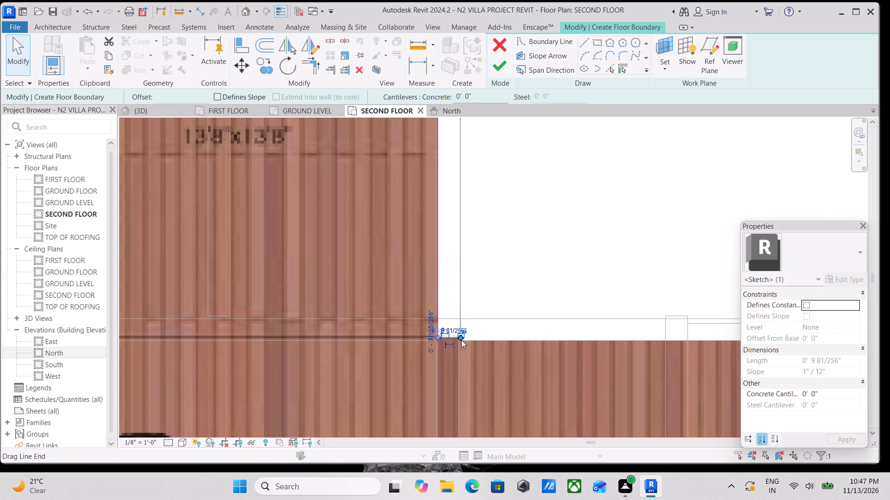
{"action": "scroll", "coordinate": [461, 340], "scroll_direction": "up", "scroll_amount": 15}
{"action": "key", "text": "Escape"}
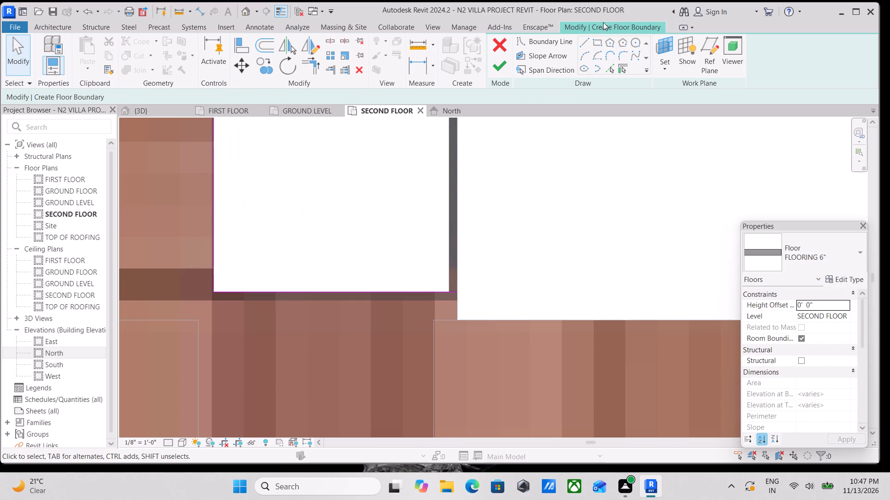
Draw a boundary line about 1" long from the extended line's end down to the terrace-side wall's outer face.
{"action": "left_click", "coordinate": [585, 43]}
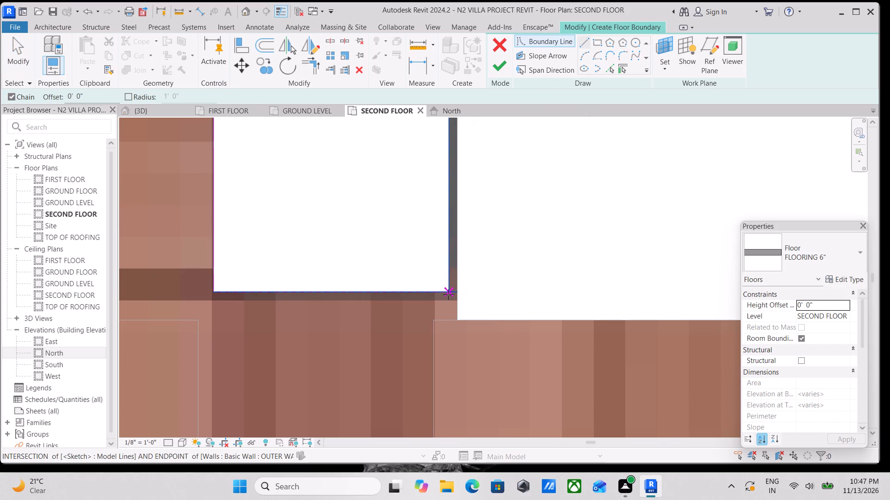
{"action": "left_click", "coordinate": [458, 291]}
{"action": "left_click", "coordinate": [460, 319]}
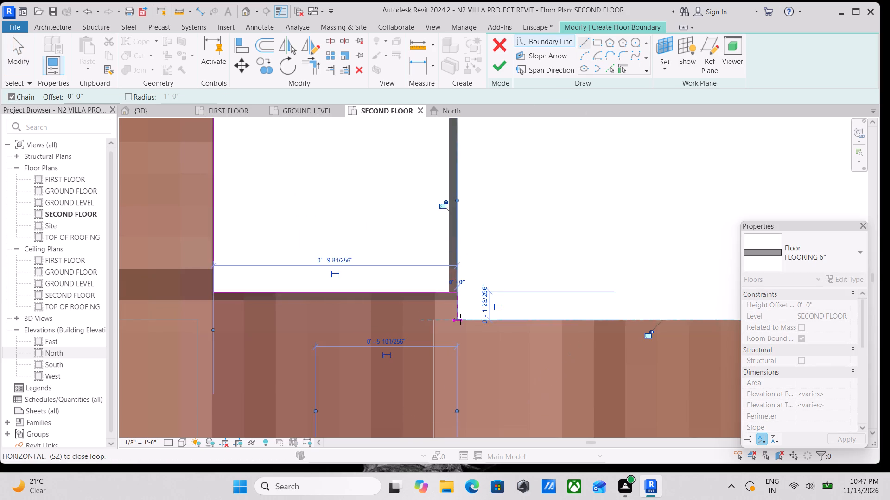
Draw a straight boundary line along the terrace-side wall's outer face from the covered landscape corner to the wall end below the lift.
{"action": "scroll", "coordinate": [575, 328], "scroll_direction": "down", "scroll_amount": 1}
{"action": "middle_click_drag", "start_coordinate": [575, 327], "coordinate": [391, 294]}
{"action": "scroll", "coordinate": [531, 281], "scroll_direction": "down", "scroll_amount": 4}
{"action": "middle_click_drag", "start_coordinate": [531, 281], "coordinate": [343, 282]}
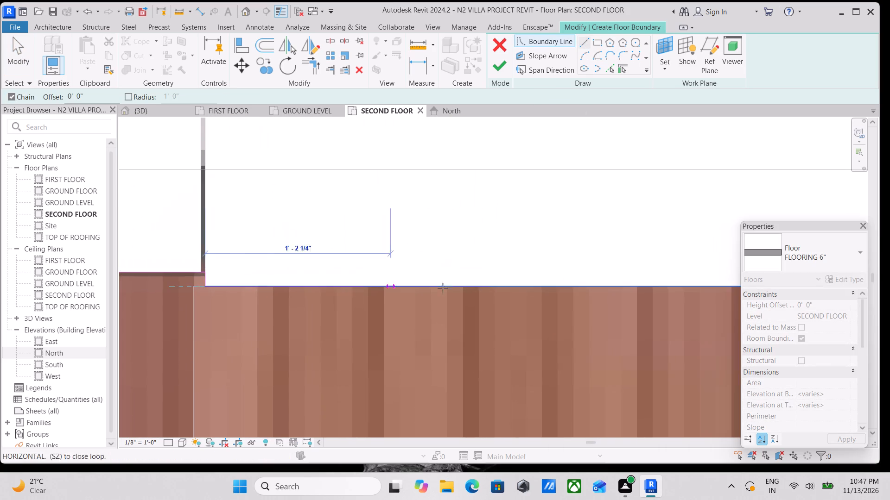
{"action": "scroll", "coordinate": [534, 288], "scroll_direction": "down", "scroll_amount": 4}
{"action": "middle_click_drag", "start_coordinate": [534, 288], "coordinate": [339, 282]}
{"action": "scroll", "coordinate": [525, 275], "scroll_direction": "down", "scroll_amount": 3}
{"action": "middle_click_drag", "start_coordinate": [525, 275], "coordinate": [352, 268]}
{"action": "scroll", "coordinate": [562, 290], "scroll_direction": "down", "scroll_amount": 3}
{"action": "middle_click_drag", "start_coordinate": [562, 290], "coordinate": [536, 286]}
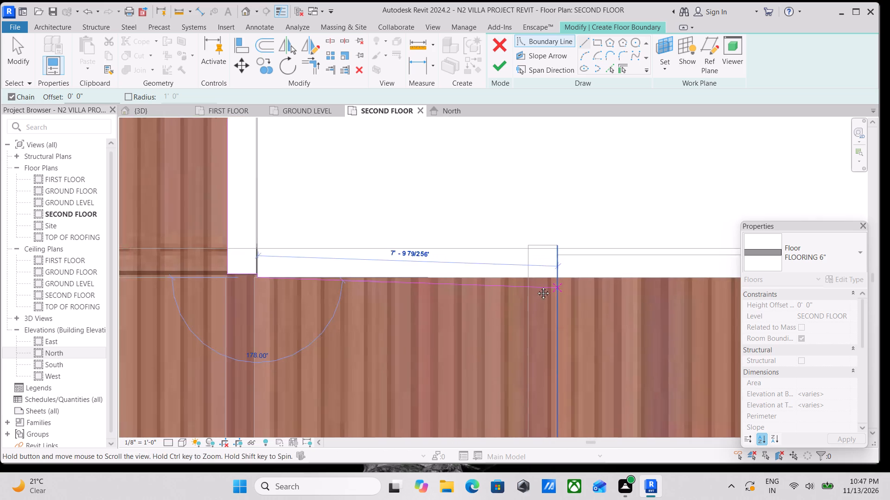
{"action": "middle_click_drag", "start_coordinate": [536, 286], "coordinate": [417, 282]}
{"action": "scroll", "coordinate": [611, 271], "scroll_direction": "down", "scroll_amount": 3}
{"action": "middle_click_drag", "start_coordinate": [611, 271], "coordinate": [397, 278]}
{"action": "scroll", "coordinate": [545, 288], "scroll_direction": "down", "scroll_amount": 2}
{"action": "middle_click_drag", "start_coordinate": [539, 288], "coordinate": [432, 292]}
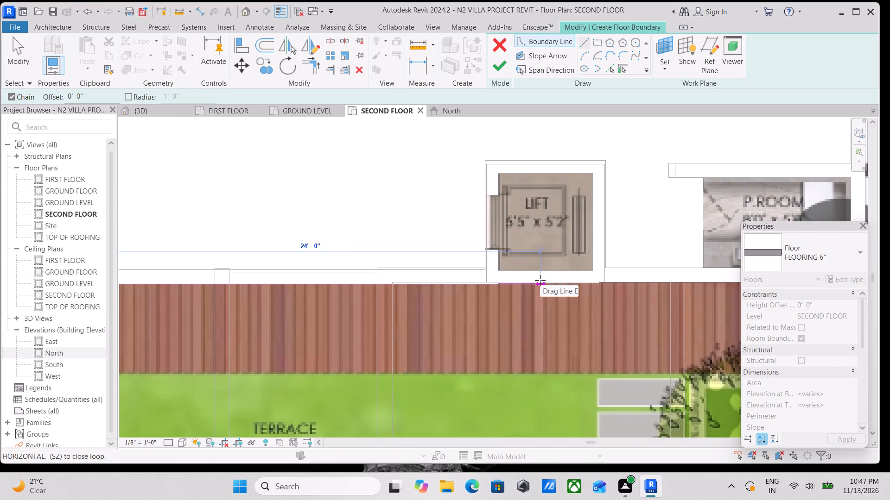
{"action": "scroll", "coordinate": [611, 292], "scroll_direction": "up", "scroll_amount": 3}
{"action": "scroll", "coordinate": [612, 284], "scroll_direction": "down", "scroll_amount": 2}
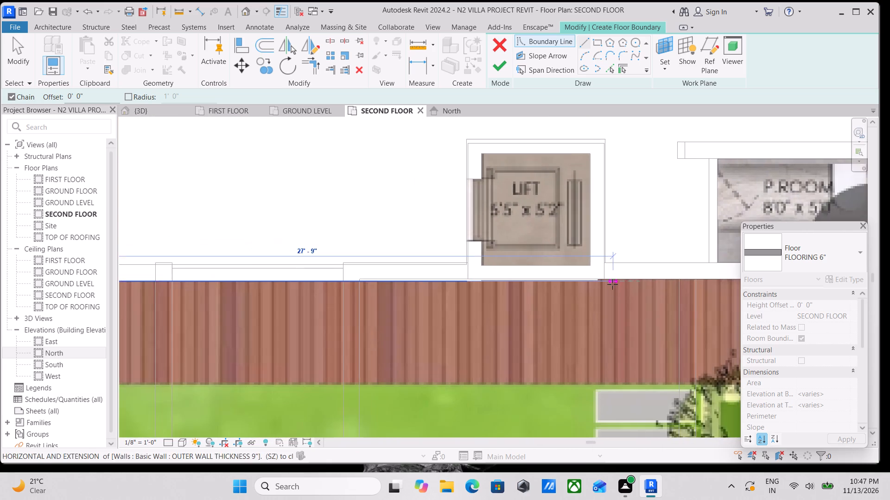
{"action": "middle_click_drag", "start_coordinate": [612, 284], "coordinate": [529, 282]}
{"action": "scroll", "coordinate": [582, 281], "scroll_direction": "down", "scroll_amount": 2}
{"action": "middle_click_drag", "start_coordinate": [580, 281], "coordinate": [502, 259]}
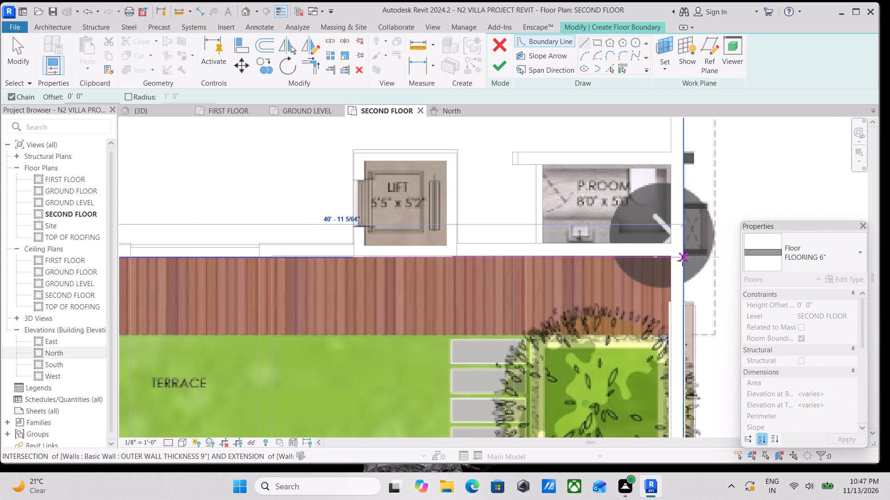
{"action": "scroll", "coordinate": [682, 261], "scroll_direction": "up", "scroll_amount": 3}
{"action": "middle_click_drag", "start_coordinate": [536, 260], "coordinate": [702, 275]}
{"action": "middle_click_drag", "start_coordinate": [250, 239], "coordinate": [336, 227]}
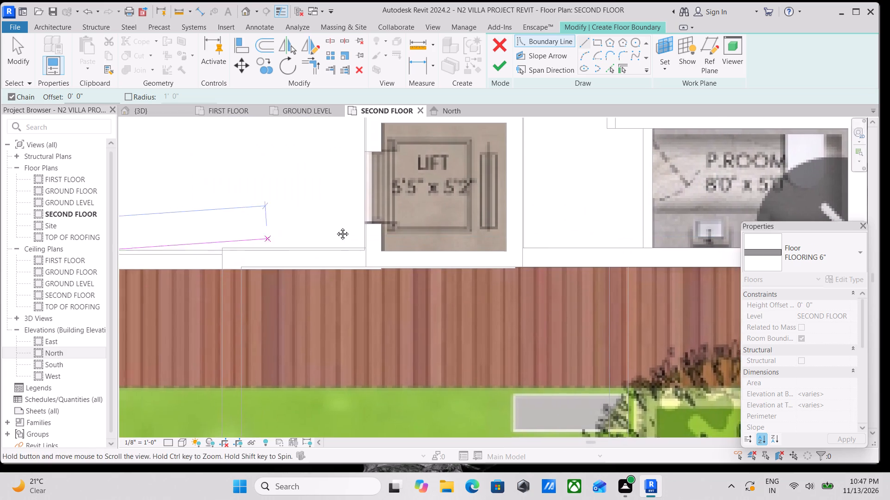
{"action": "middle_click_drag", "start_coordinate": [336, 227], "coordinate": [755, 175]}
{"action": "scroll", "coordinate": [345, 208], "scroll_direction": "up", "scroll_amount": 3}
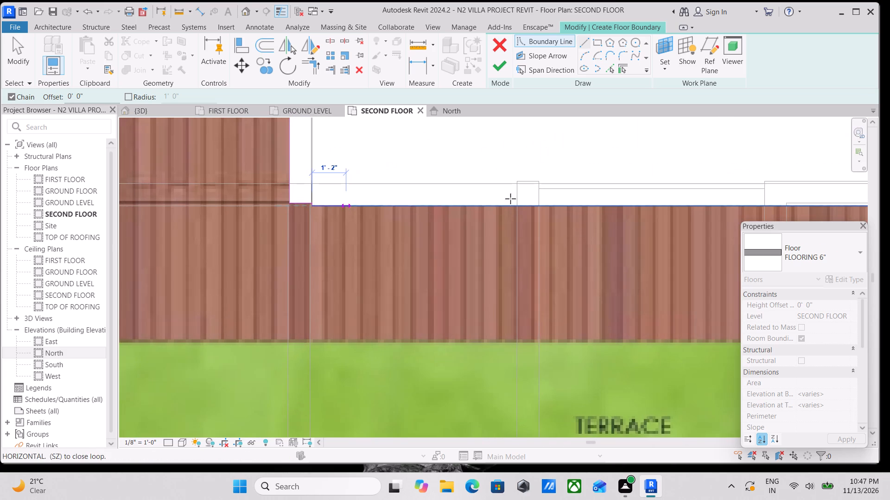
{"action": "scroll", "coordinate": [525, 209], "scroll_direction": "up", "scroll_amount": 3}
{"action": "middle_click_drag", "start_coordinate": [632, 193], "coordinate": [512, 187]}
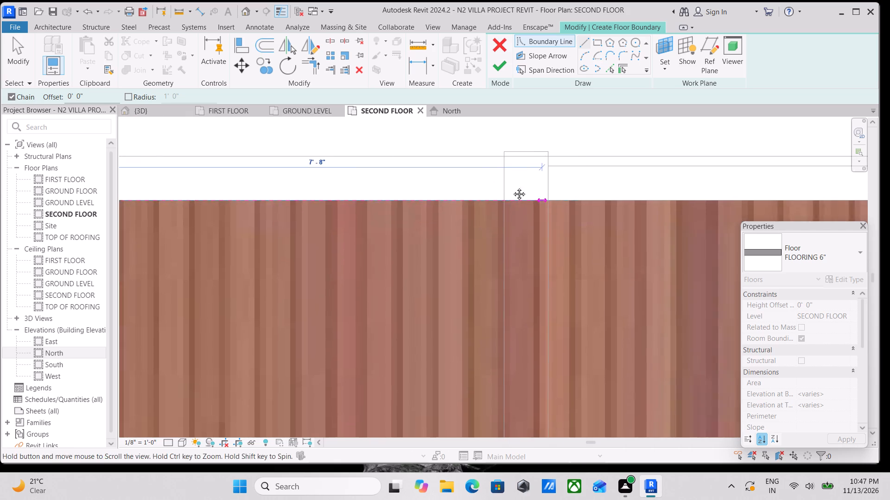
{"action": "middle_click_drag", "start_coordinate": [512, 187], "coordinate": [508, 187]}
{"action": "scroll", "coordinate": [600, 194], "scroll_direction": "down", "scroll_amount": 2}
{"action": "middle_click_drag", "start_coordinate": [599, 194], "coordinate": [490, 182]}
{"action": "scroll", "coordinate": [493, 182], "scroll_direction": "down", "scroll_amount": 2}
{"action": "middle_click_drag", "start_coordinate": [493, 182], "coordinate": [369, 170]}
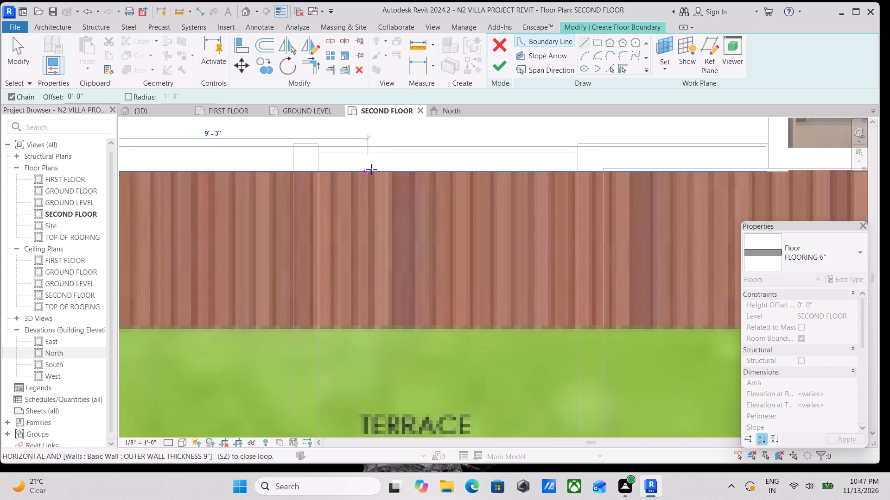
{"action": "middle_click_drag", "start_coordinate": [562, 165], "coordinate": [449, 166]}
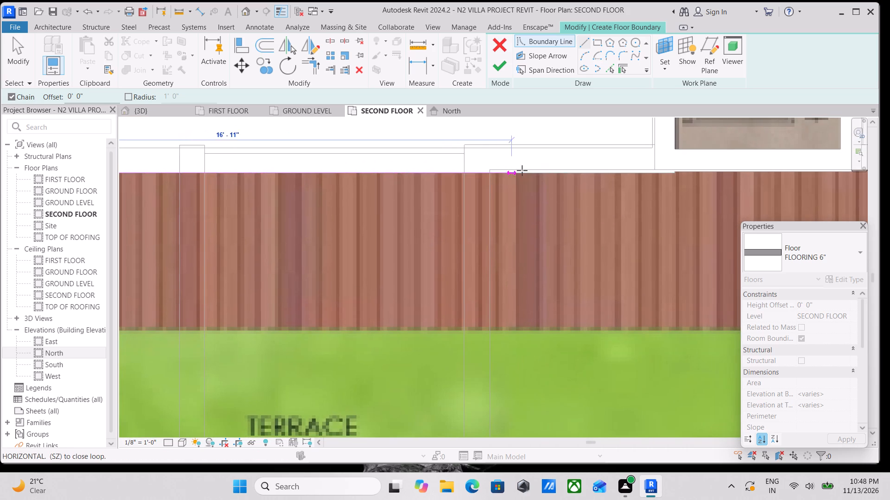
{"action": "middle_click_drag", "start_coordinate": [603, 172], "coordinate": [511, 178]}
{"action": "scroll", "coordinate": [573, 171], "scroll_direction": "up", "scroll_amount": 10}
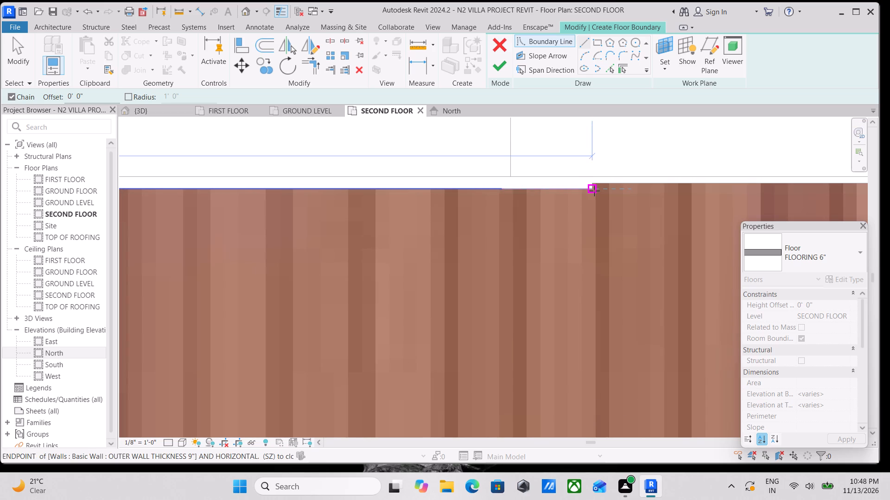
{"action": "left_click", "coordinate": [594, 191]}
Jog the boundary up about 1/2" to the lift's 8" wall face and continue along that face to its far end.
{"action": "scroll", "coordinate": [594, 191], "scroll_direction": "up", "scroll_amount": 7}
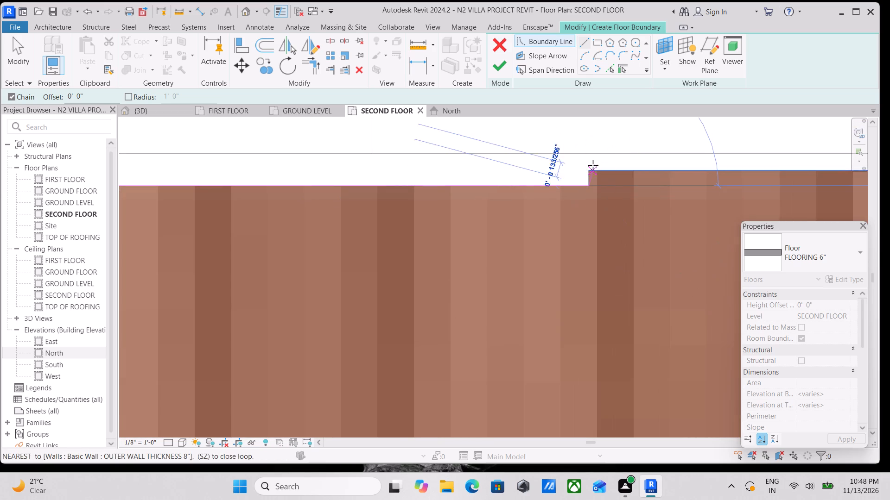
{"action": "left_click", "coordinate": [591, 170]}
{"action": "scroll", "coordinate": [633, 169], "scroll_direction": "down", "scroll_amount": 3}
{"action": "middle_click_drag", "start_coordinate": [619, 170], "coordinate": [406, 179]}
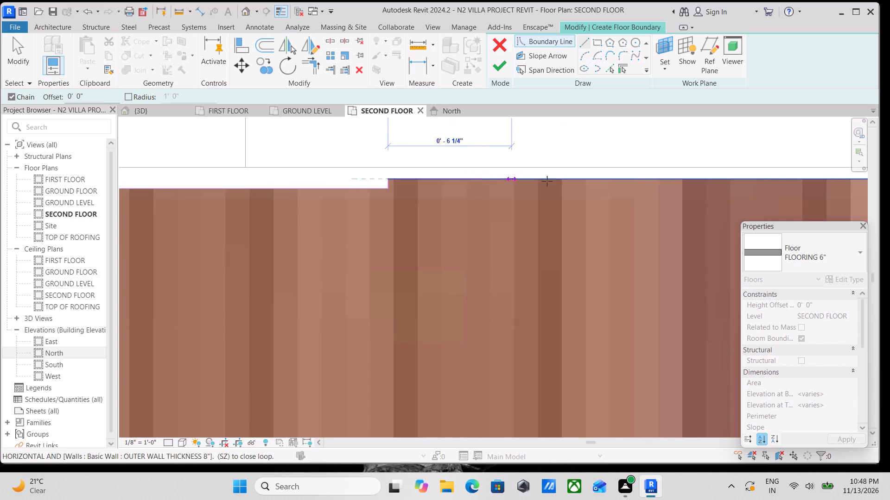
{"action": "scroll", "coordinate": [572, 185], "scroll_direction": "down", "scroll_amount": 3}
{"action": "middle_click_drag", "start_coordinate": [566, 185], "coordinate": [400, 205]}
{"action": "scroll", "coordinate": [582, 206], "scroll_direction": "down", "scroll_amount": 1}
{"action": "middle_click_drag", "start_coordinate": [571, 204], "coordinate": [414, 206]}
{"action": "scroll", "coordinate": [609, 206], "scroll_direction": "down", "scroll_amount": 3}
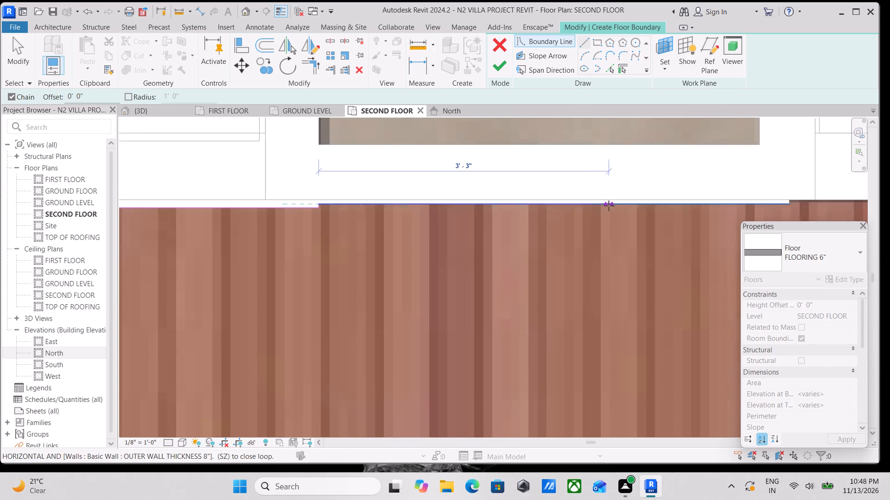
{"action": "middle_click_drag", "start_coordinate": [605, 206], "coordinate": [415, 195]}
{"action": "scroll", "coordinate": [420, 195], "scroll_direction": "up", "scroll_amount": 1}
{"action": "scroll", "coordinate": [596, 203], "scroll_direction": "down", "scroll_amount": 2}
{"action": "middle_click_drag", "start_coordinate": [596, 203], "coordinate": [496, 212]}
{"action": "scroll", "coordinate": [532, 206], "scroll_direction": "up", "scroll_amount": 3}
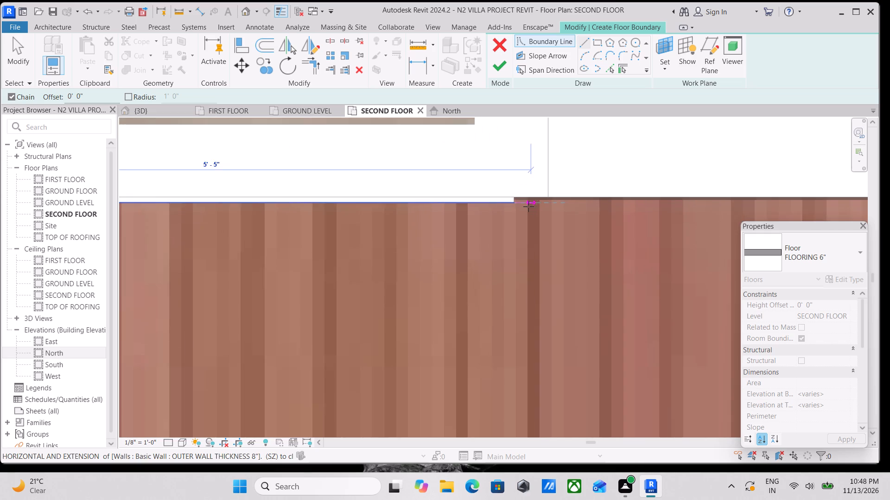
{"action": "scroll", "coordinate": [528, 206], "scroll_direction": "up", "scroll_amount": 4}
{"action": "left_click_drag", "start_coordinate": [506, 200], "coordinate": [501, 197]}
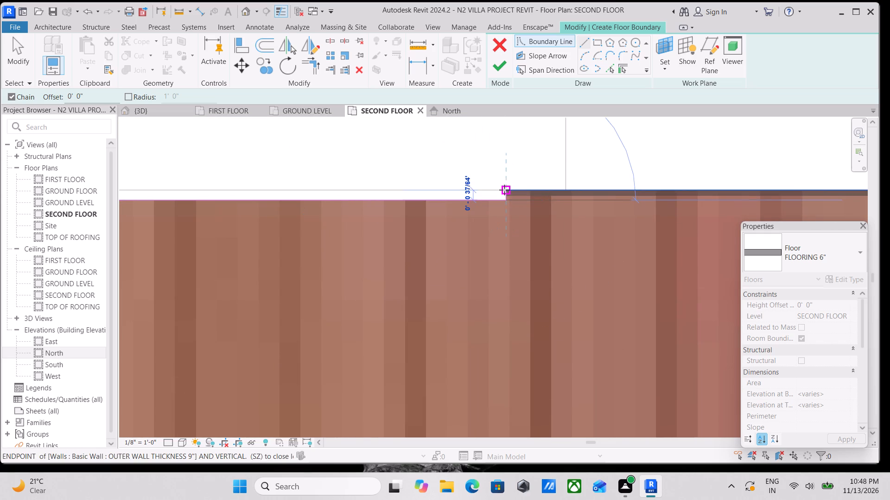
Jog the boundary up about 9/16" and run it about 13' 1 1/2" along the powder room's outer wall face to the corner.
{"action": "left_click", "coordinate": [505, 190]}
{"action": "scroll", "coordinate": [567, 191], "scroll_direction": "down", "scroll_amount": 1}
{"action": "middle_click_drag", "start_coordinate": [567, 191], "coordinate": [429, 202]}
{"action": "scroll", "coordinate": [565, 206], "scroll_direction": "down", "scroll_amount": 2}
{"action": "middle_click_drag", "start_coordinate": [563, 206], "coordinate": [551, 206]}
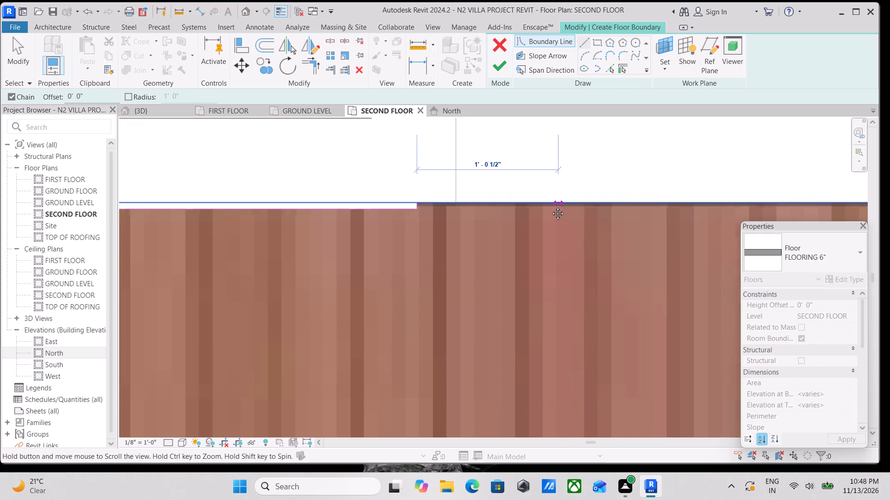
{"action": "middle_click_drag", "start_coordinate": [551, 206], "coordinate": [434, 201]}
{"action": "scroll", "coordinate": [563, 203], "scroll_direction": "down", "scroll_amount": 3}
{"action": "middle_click_drag", "start_coordinate": [560, 203], "coordinate": [381, 212]}
{"action": "scroll", "coordinate": [592, 210], "scroll_direction": "down", "scroll_amount": 2}
{"action": "middle_click_drag", "start_coordinate": [589, 210], "coordinate": [446, 209]}
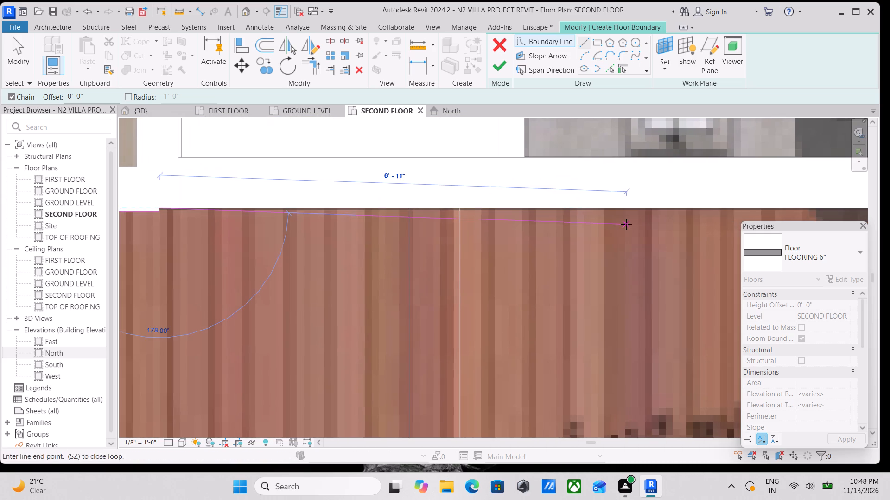
{"action": "middle_click_drag", "start_coordinate": [620, 223], "coordinate": [524, 219]}
{"action": "scroll", "coordinate": [560, 206], "scroll_direction": "down", "scroll_amount": 3}
{"action": "middle_click_drag", "start_coordinate": [559, 206], "coordinate": [445, 203]}
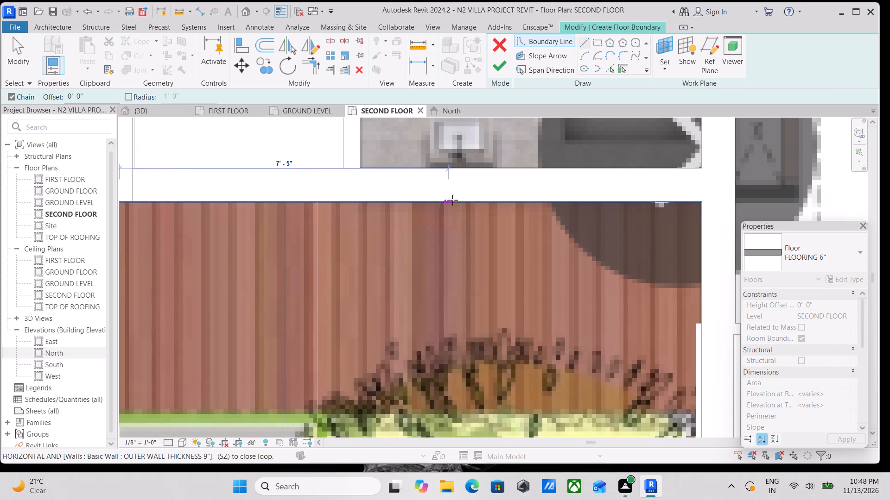
{"action": "left_click", "coordinate": [703, 203]}
Draw the boundary about 2' 9" down the side wall's inner face, with a 1 1/2" offset onto the adjoining wall's end.
{"action": "scroll", "coordinate": [693, 244], "scroll_direction": "down", "scroll_amount": 2}
{"action": "middle_click_drag", "start_coordinate": [692, 248], "coordinate": [681, 209]}
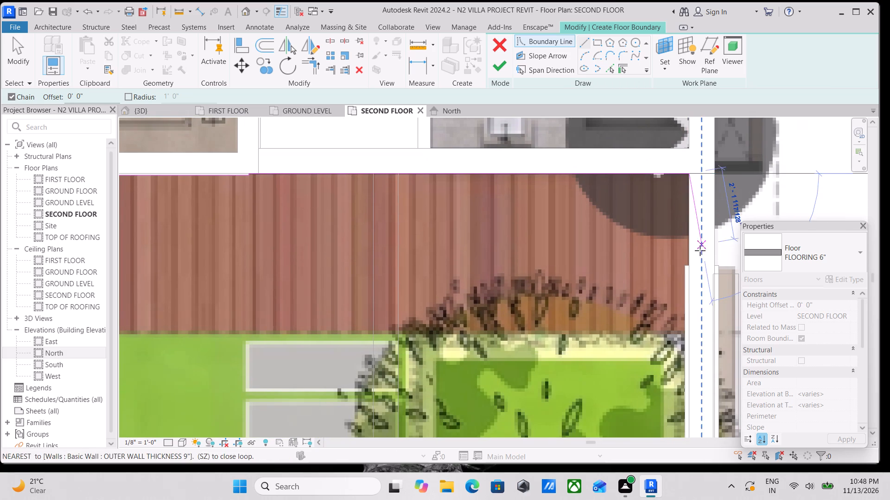
{"action": "left_click", "coordinate": [691, 263]}
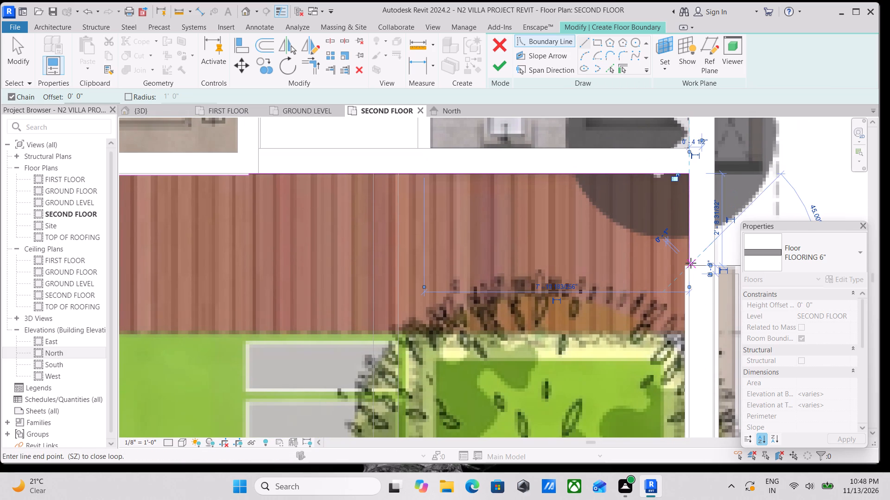
{"action": "scroll", "coordinate": [688, 265], "scroll_direction": "up", "scroll_amount": 5}
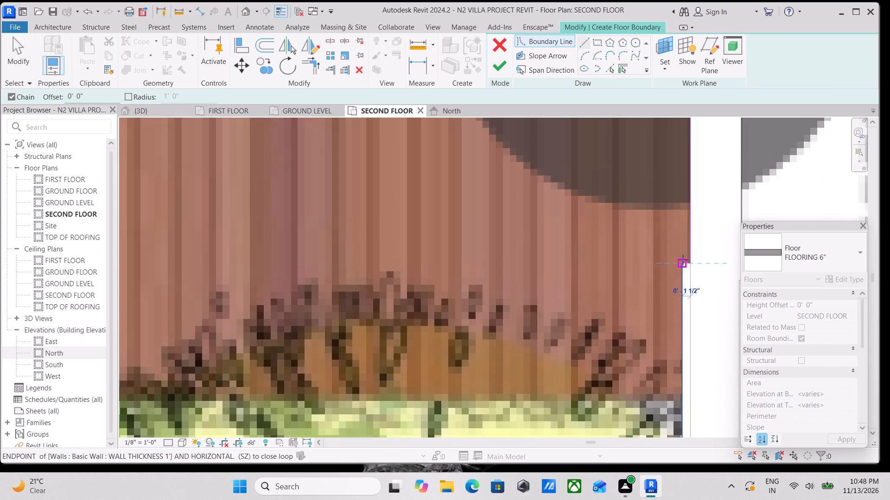
{"action": "left_click", "coordinate": [685, 263]}
Draw a boundary line down the adjoining wall's inner face to the lower edge of the terrace deck.
{"action": "middle_click_drag", "start_coordinate": [679, 295], "coordinate": [676, 228]}
{"action": "scroll", "coordinate": [670, 333], "scroll_direction": "down", "scroll_amount": 3}
{"action": "middle_click_drag", "start_coordinate": [668, 333], "coordinate": [655, 162]}
{"action": "scroll", "coordinate": [649, 299], "scroll_direction": "down", "scroll_amount": 4}
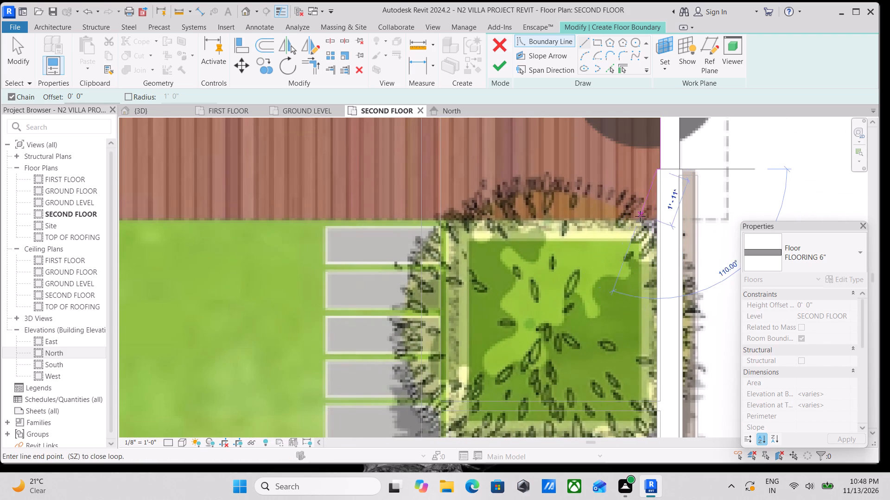
{"action": "scroll", "coordinate": [657, 216], "scroll_direction": "up", "scroll_amount": 6}
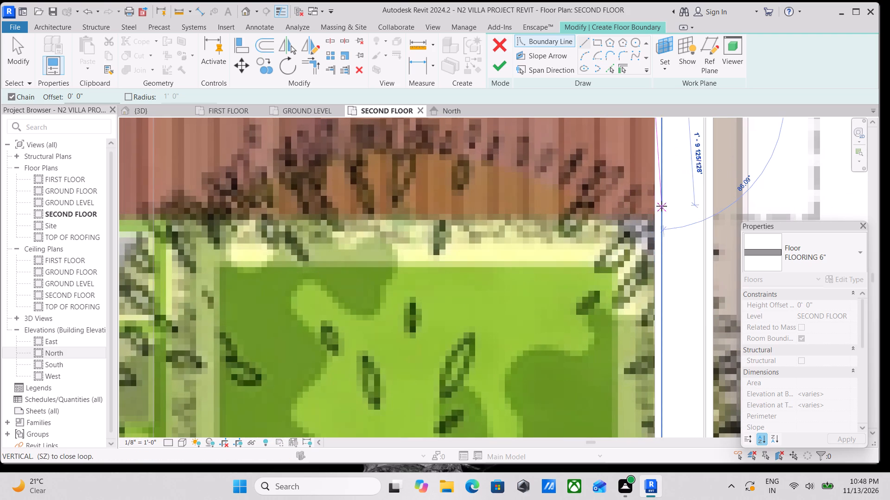
{"action": "left_click", "coordinate": [655, 217]}
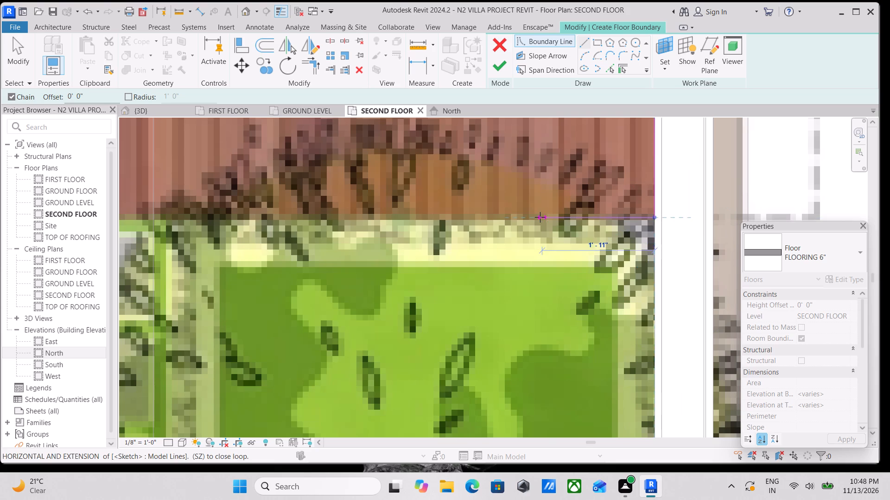
Draw a horizontal boundary line along the deck's edge with the lawn to the inner face of the opposite 8" outer wall.
{"action": "scroll", "coordinate": [540, 217], "scroll_direction": "down", "scroll_amount": 2}
{"action": "middle_click_drag", "start_coordinate": [540, 217], "coordinate": [682, 203]}
{"action": "scroll", "coordinate": [375, 190], "scroll_direction": "down", "scroll_amount": 2}
{"action": "scroll", "coordinate": [312, 207], "scroll_direction": "down", "scroll_amount": 2}
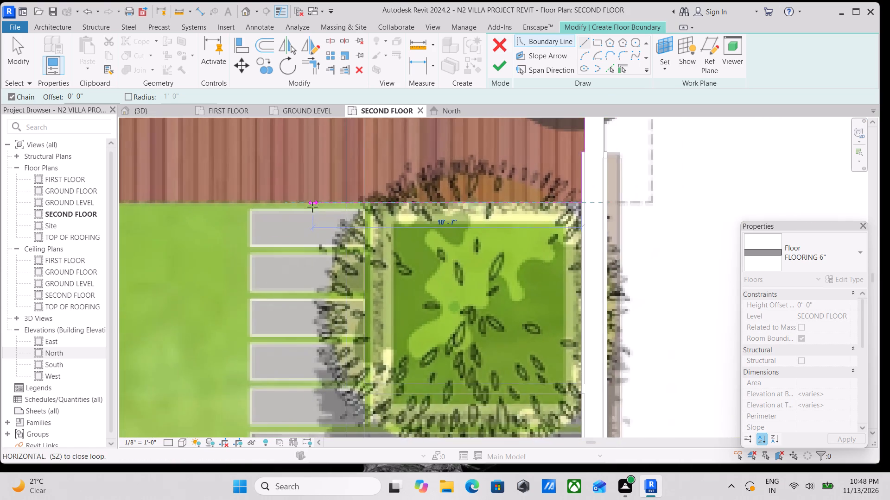
{"action": "middle_click_drag", "start_coordinate": [312, 207], "coordinate": [589, 227]}
{"action": "middle_click_drag", "start_coordinate": [412, 230], "coordinate": [515, 229]}
{"action": "middle_click_drag", "start_coordinate": [375, 230], "coordinate": [444, 238]}
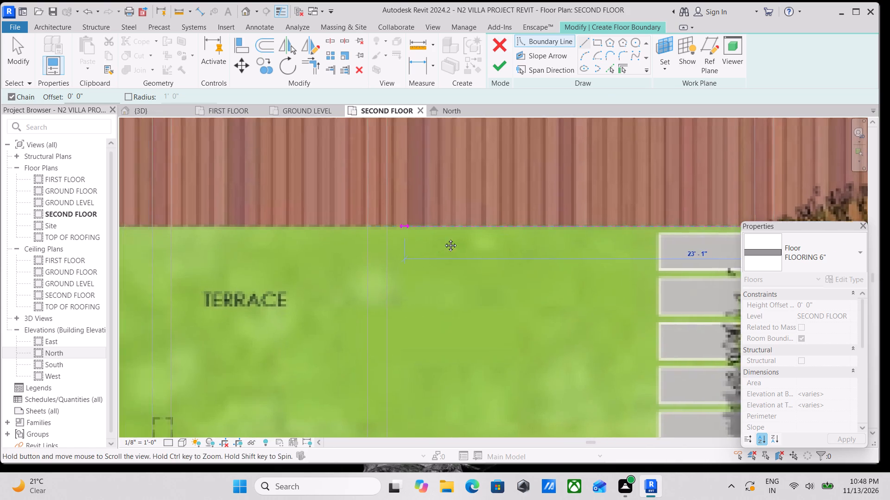
{"action": "middle_click_drag", "start_coordinate": [444, 238], "coordinate": [581, 253]}
{"action": "middle_click_drag", "start_coordinate": [415, 253], "coordinate": [581, 272]}
{"action": "middle_click_drag", "start_coordinate": [451, 271], "coordinate": [605, 279]}
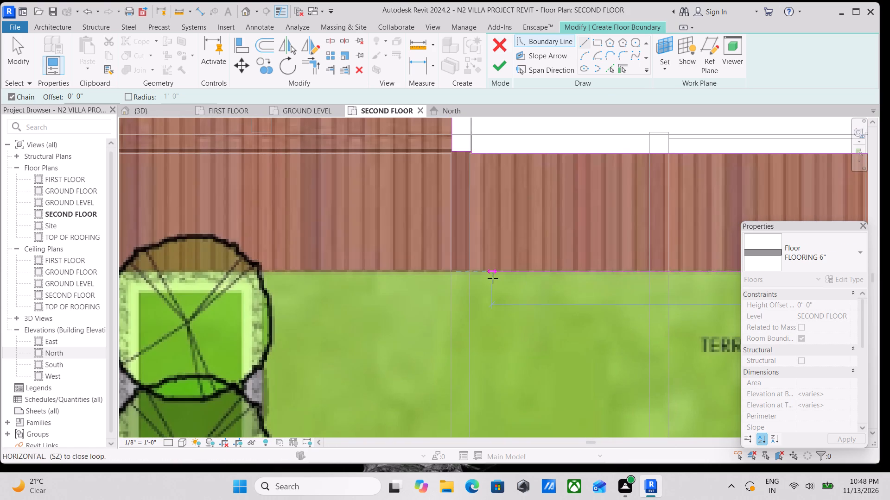
{"action": "middle_click_drag", "start_coordinate": [493, 278], "coordinate": [632, 283]}
{"action": "middle_click_drag", "start_coordinate": [499, 283], "coordinate": [608, 290]}
{"action": "middle_click_drag", "start_coordinate": [515, 288], "coordinate": [623, 295]}
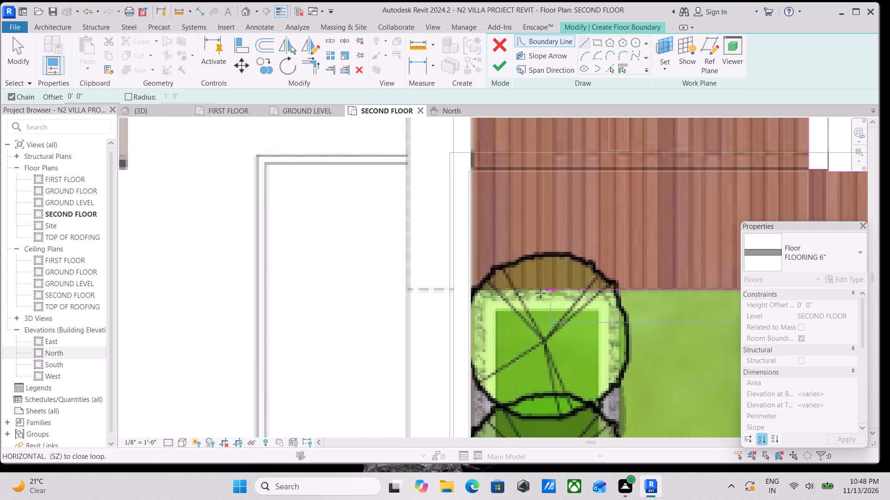
{"action": "scroll", "coordinate": [481, 293], "scroll_direction": "up", "scroll_amount": 4}
{"action": "middle_click_drag", "start_coordinate": [481, 292], "coordinate": [493, 292]}
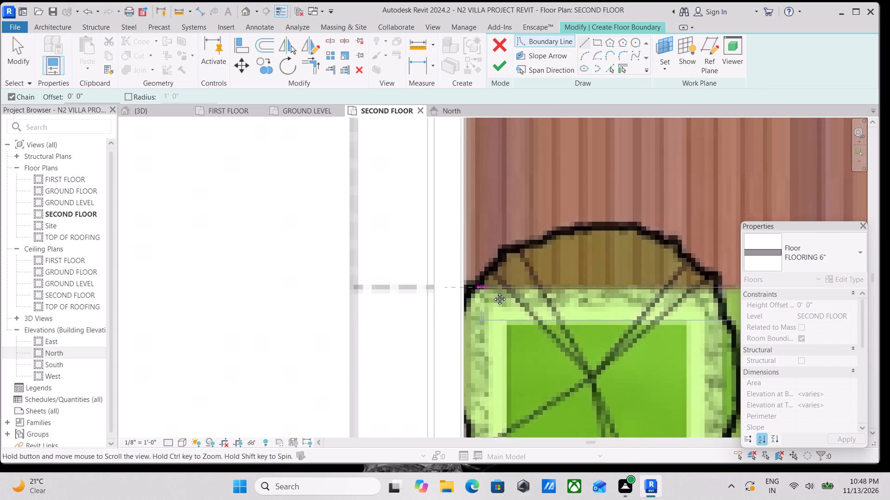
{"action": "middle_click_drag", "start_coordinate": [493, 292], "coordinate": [514, 292]}
{"action": "scroll", "coordinate": [496, 293], "scroll_direction": "up", "scroll_amount": 7}
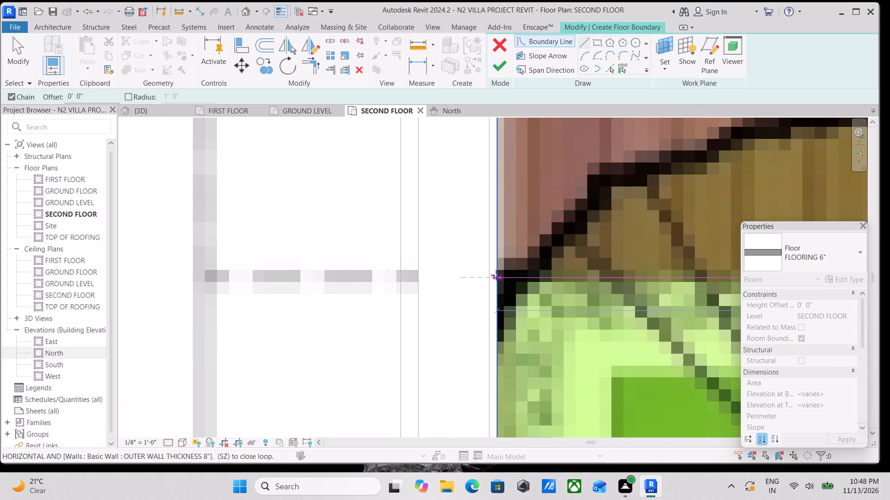
{"action": "left_click", "coordinate": [496, 275]}
Close the floor boundary with a vertical line up the outer wall's inner face to the outdoor bar's corner.
{"action": "scroll", "coordinate": [486, 220], "scroll_direction": "down", "scroll_amount": 1}
{"action": "middle_click_drag", "start_coordinate": [486, 220], "coordinate": [491, 266]}
{"action": "scroll", "coordinate": [501, 156], "scroll_direction": "down", "scroll_amount": 2}
{"action": "middle_click_drag", "start_coordinate": [501, 156], "coordinate": [508, 295]}
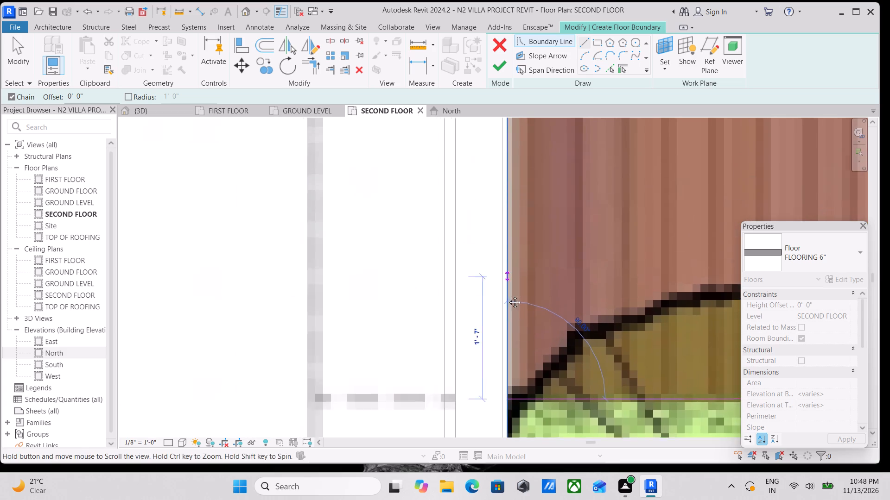
{"action": "middle_click_drag", "start_coordinate": [508, 295], "coordinate": [509, 304]}
{"action": "scroll", "coordinate": [512, 207], "scroll_direction": "down", "scroll_amount": 6}
{"action": "middle_click_drag", "start_coordinate": [511, 212], "coordinate": [516, 302]}
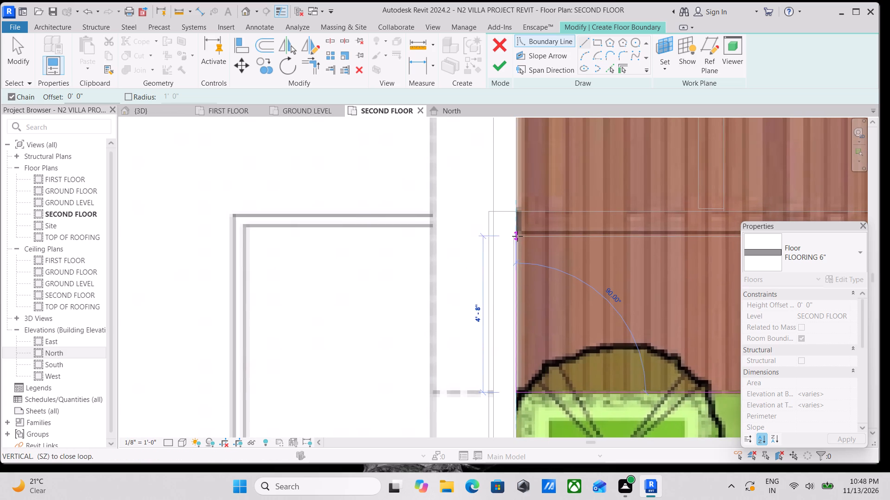
{"action": "scroll", "coordinate": [517, 236], "scroll_direction": "up", "scroll_amount": 4}
{"action": "scroll", "coordinate": [514, 280], "scroll_direction": "up", "scroll_amount": 3}
{"action": "scroll", "coordinate": [509, 161], "scroll_direction": "down", "scroll_amount": 5}
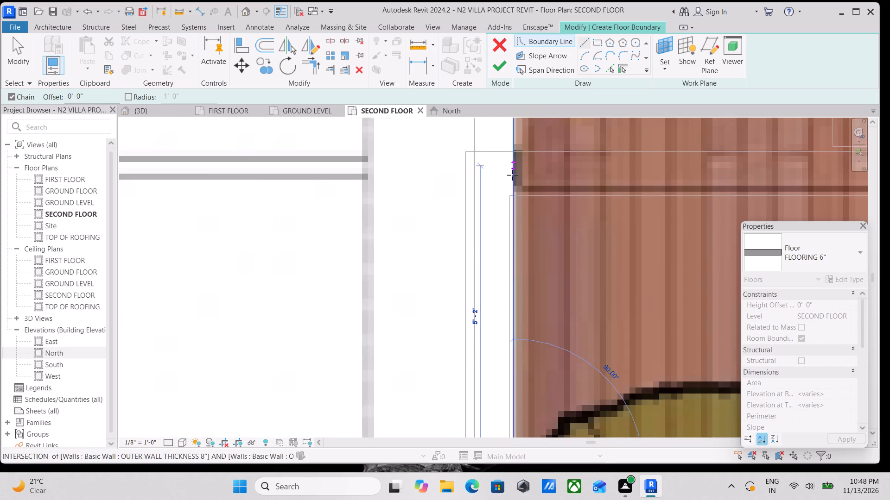
{"action": "middle_click_drag", "start_coordinate": [512, 183], "coordinate": [502, 328]}
{"action": "scroll", "coordinate": [521, 226], "scroll_direction": "down", "scroll_amount": 2}
{"action": "middle_click_drag", "start_coordinate": [521, 226], "coordinate": [489, 360]}
{"action": "middle_click_drag", "start_coordinate": [490, 203], "coordinate": [483, 341]}
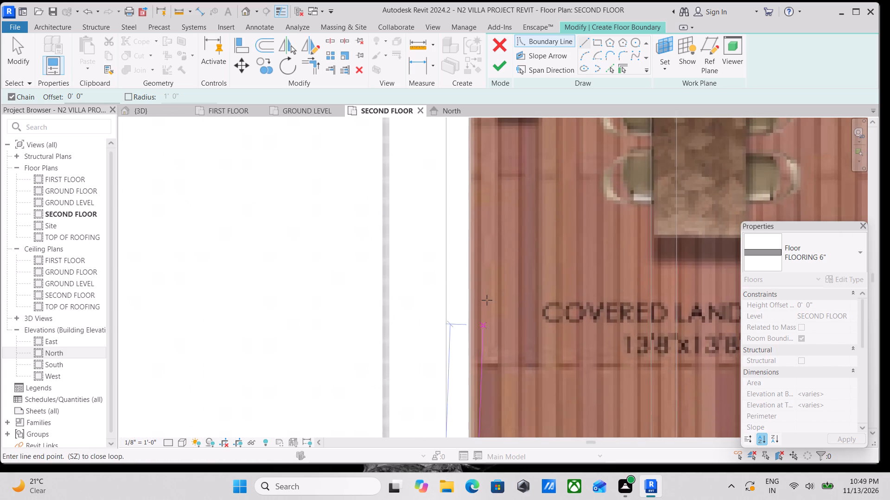
{"action": "scroll", "coordinate": [489, 221], "scroll_direction": "down", "scroll_amount": 1}
{"action": "middle_click_drag", "start_coordinate": [489, 221], "coordinate": [483, 374]}
{"action": "scroll", "coordinate": [459, 291], "scroll_direction": "down", "scroll_amount": 3}
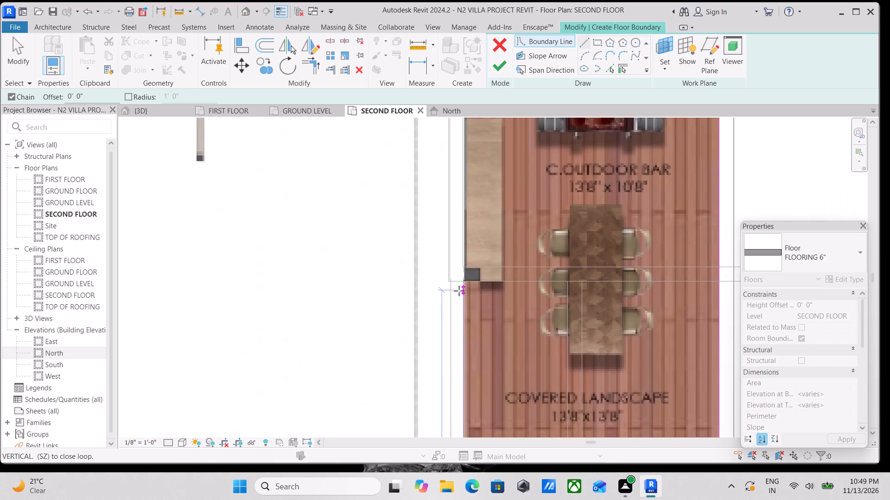
{"action": "scroll", "coordinate": [459, 291], "scroll_direction": "down", "scroll_amount": 1}
{"action": "middle_click_drag", "start_coordinate": [459, 291], "coordinate": [457, 364]}
{"action": "middle_click_drag", "start_coordinate": [464, 244], "coordinate": [474, 319]}
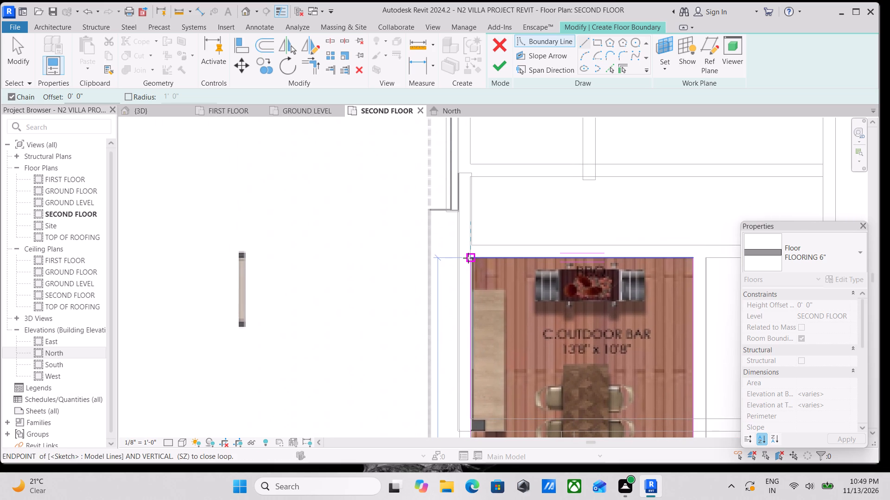
{"action": "left_click", "coordinate": [468, 258]}
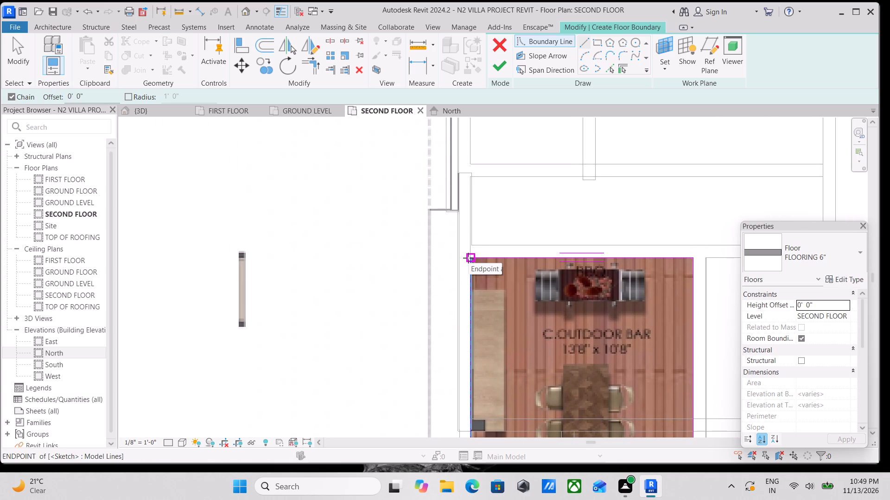
{"action": "key", "text": "Escape"}
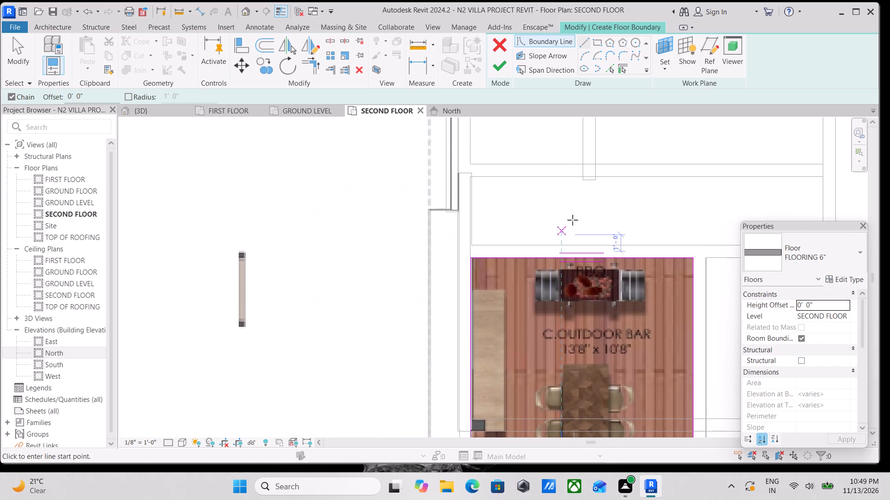
Finish the outdoor floor sketch without attaching the walls to the floor's bottom.
{"action": "left_click", "coordinate": [509, 71]}
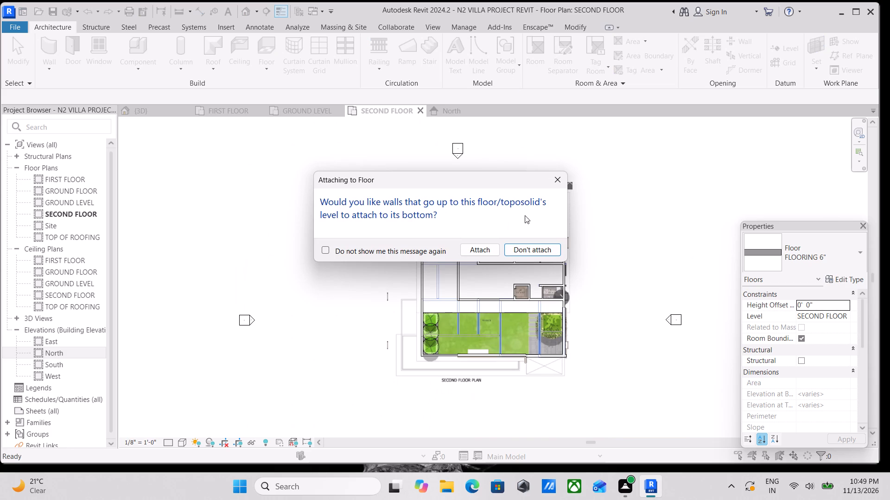
{"action": "left_click", "coordinate": [539, 249]}
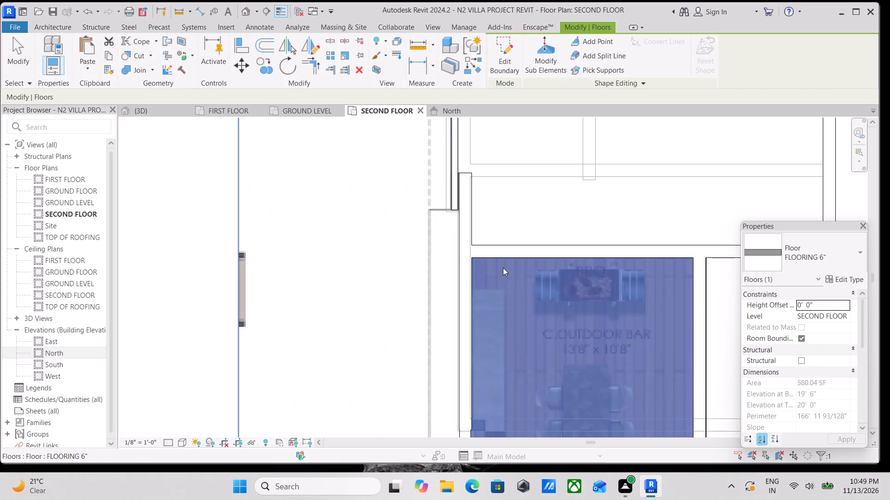
Change the new outdoor floor's type to Wood Joist 10" - Wood Finish.
{"action": "middle_click_drag", "start_coordinate": [502, 264], "coordinate": [465, 125]}
{"action": "left_click", "coordinate": [838, 252]}
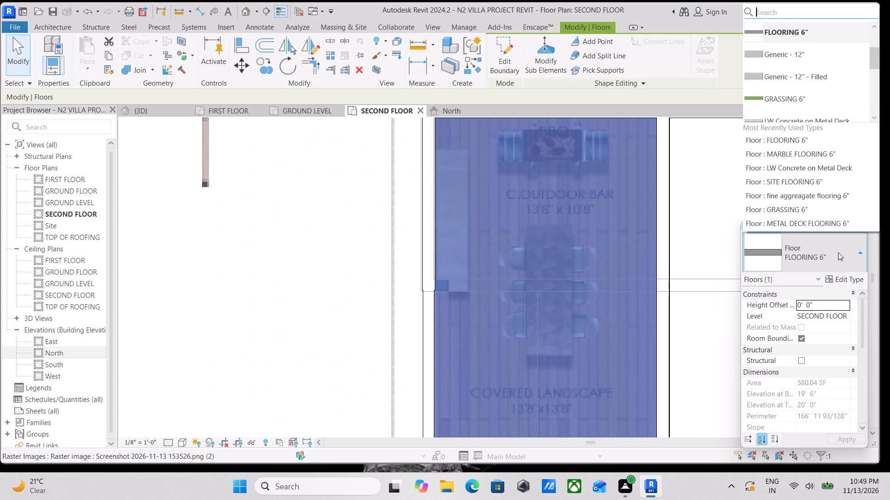
{"action": "scroll", "coordinate": [794, 83], "scroll_direction": "down", "scroll_amount": 2}
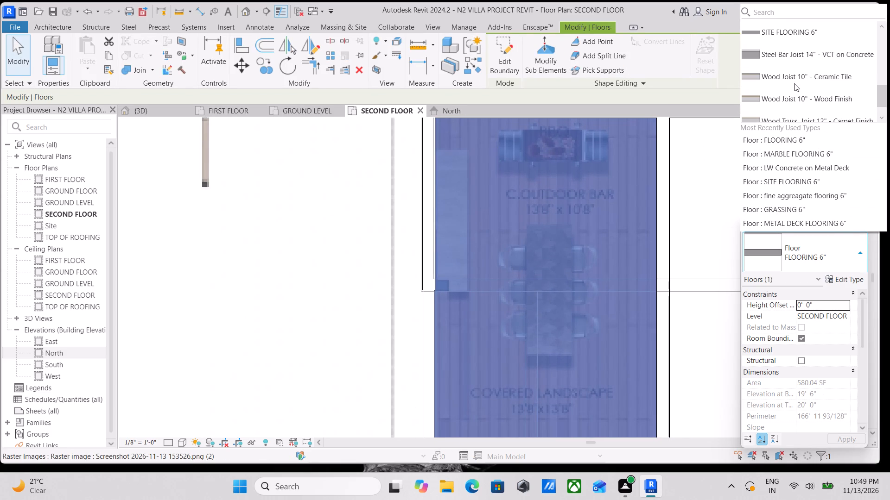
{"action": "left_click", "coordinate": [822, 97]}
{"action": "scroll", "coordinate": [596, 180], "scroll_direction": "down", "scroll_amount": 2}
{"action": "middle_click_drag", "start_coordinate": [596, 180], "coordinate": [533, 169]}
{"action": "scroll", "coordinate": [533, 169], "scroll_direction": "down", "scroll_amount": 1}
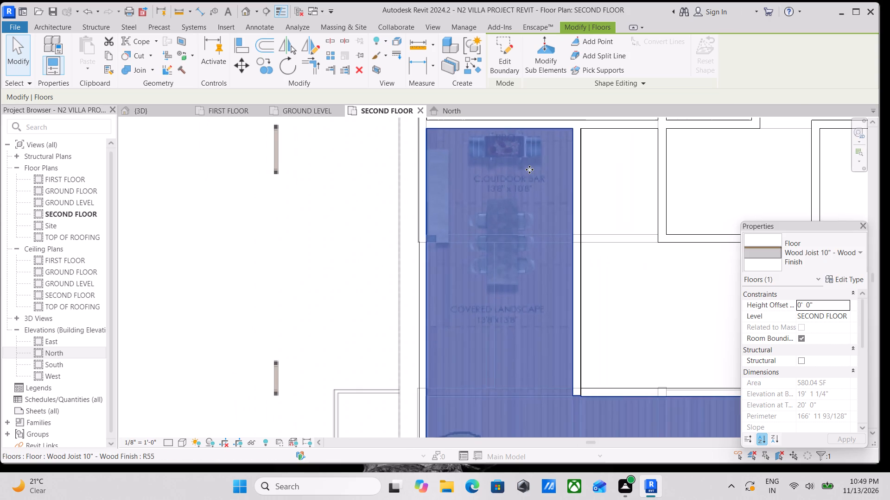
{"action": "key", "text": "Escape"}
Examine the deck's wood finish in the Realistic visual style, and return the plan view to Hidden Line.
{"action": "middle_click_drag", "start_coordinate": [565, 254], "coordinate": [534, 157]}
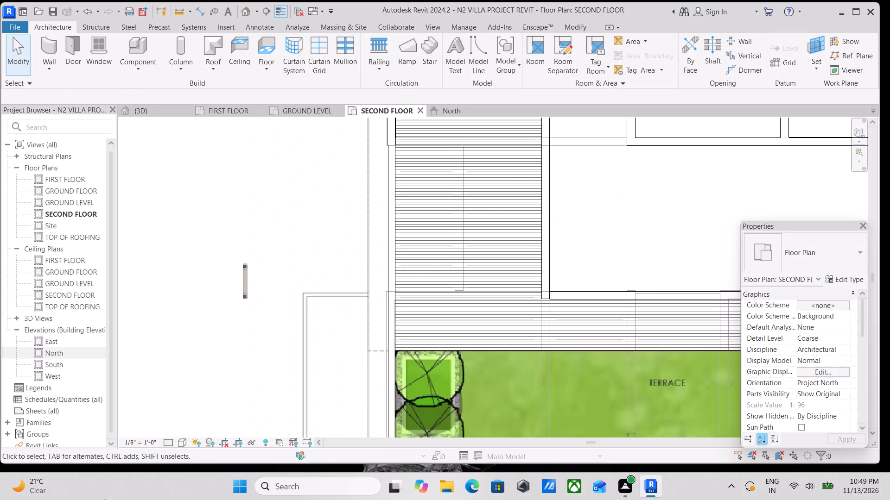
{"action": "left_click", "coordinate": [180, 444]}
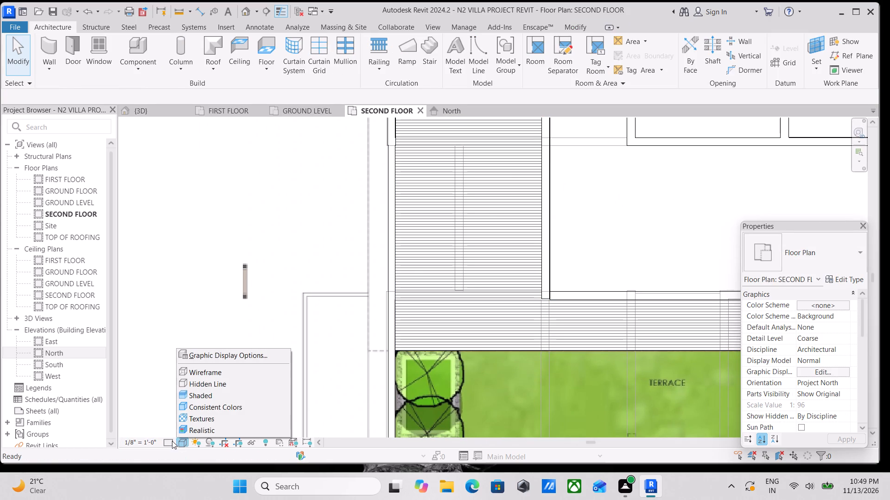
{"action": "left_click", "coordinate": [166, 443]}
{"action": "left_click", "coordinate": [180, 444]}
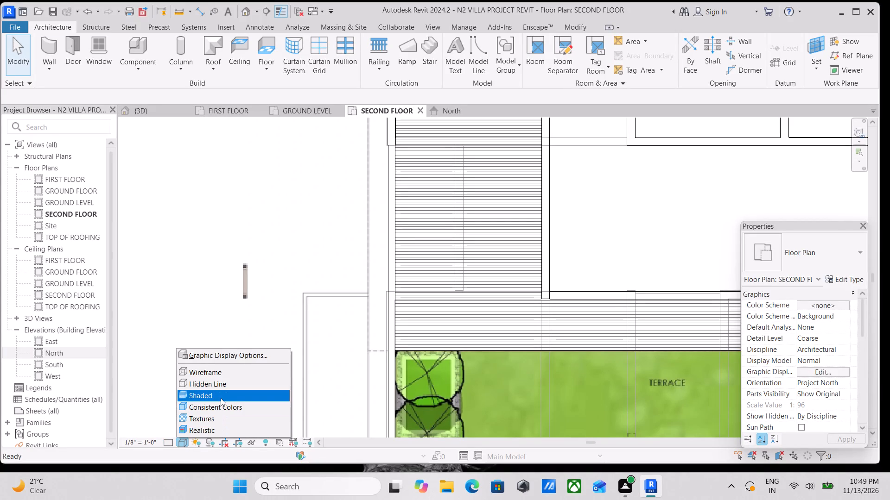
{"action": "left_click", "coordinate": [223, 425]}
{"action": "scroll", "coordinate": [457, 221], "scroll_direction": "up", "scroll_amount": 4}
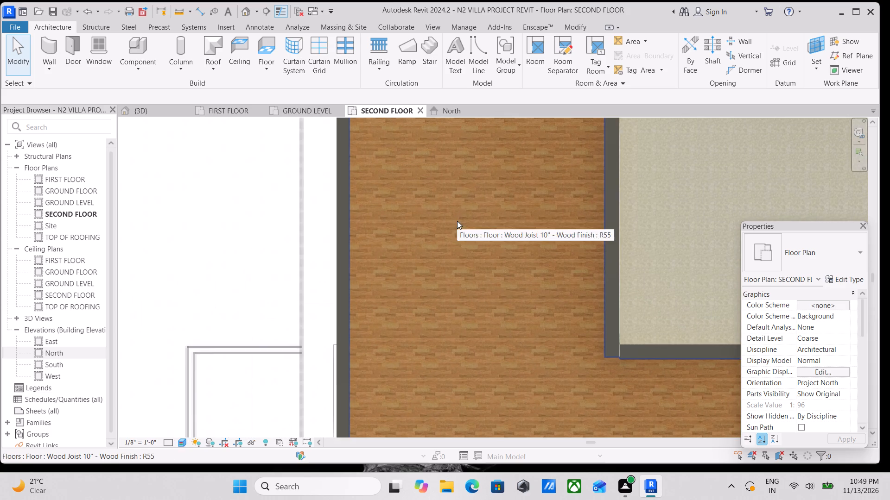
{"action": "scroll", "coordinate": [457, 221], "scroll_direction": "up", "scroll_amount": 5}
{"action": "scroll", "coordinate": [462, 266], "scroll_direction": "up", "scroll_amount": 5}
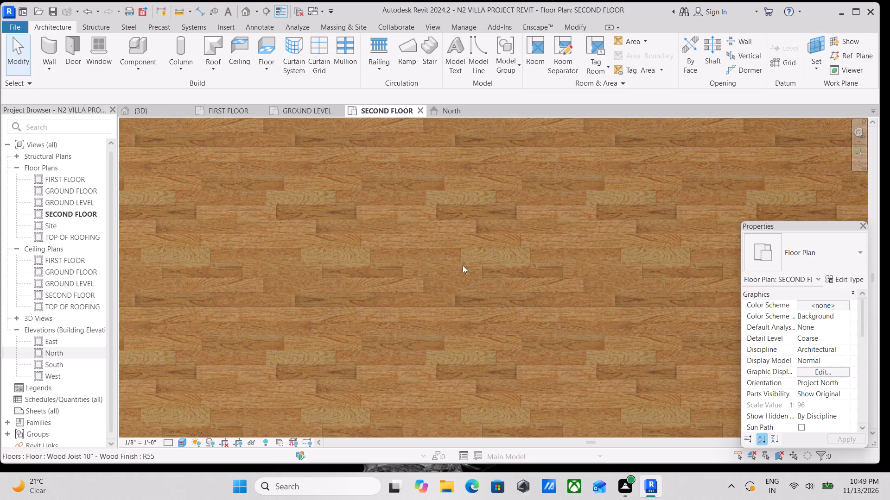
{"action": "scroll", "coordinate": [463, 265], "scroll_direction": "down", "scroll_amount": 15}
{"action": "scroll", "coordinate": [502, 319], "scroll_direction": "down", "scroll_amount": 5}
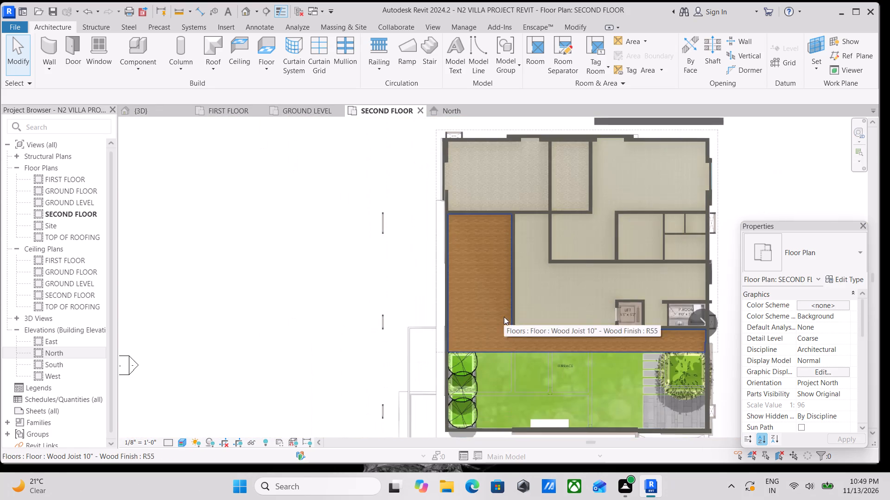
{"action": "middle_click_drag", "start_coordinate": [502, 317], "coordinate": [445, 333]}
{"action": "scroll", "coordinate": [450, 333], "scroll_direction": "up", "scroll_amount": 1}
{"action": "scroll", "coordinate": [487, 339], "scroll_direction": "down", "scroll_amount": 2}
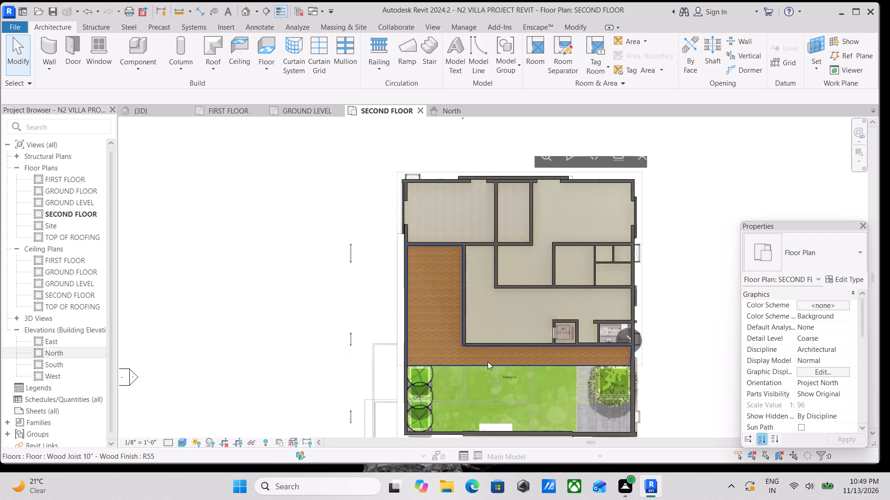
{"action": "middle_click_drag", "start_coordinate": [488, 362], "coordinate": [499, 311], "text": "shift"}
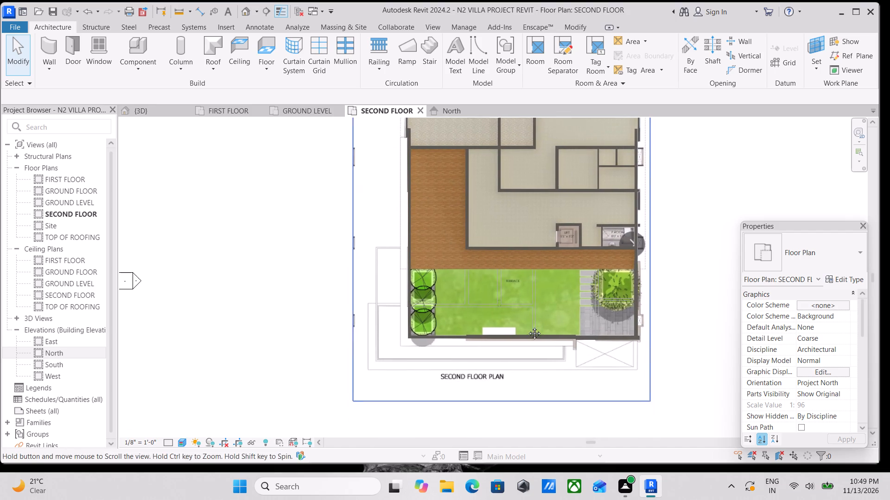
{"action": "middle_click_drag", "start_coordinate": [538, 330], "coordinate": [520, 325], "text": "shift"}
{"action": "scroll", "coordinate": [521, 325], "scroll_direction": "up", "scroll_amount": 1, "text": "shift"}
{"action": "scroll", "coordinate": [436, 271], "scroll_direction": "up", "scroll_amount": 8}
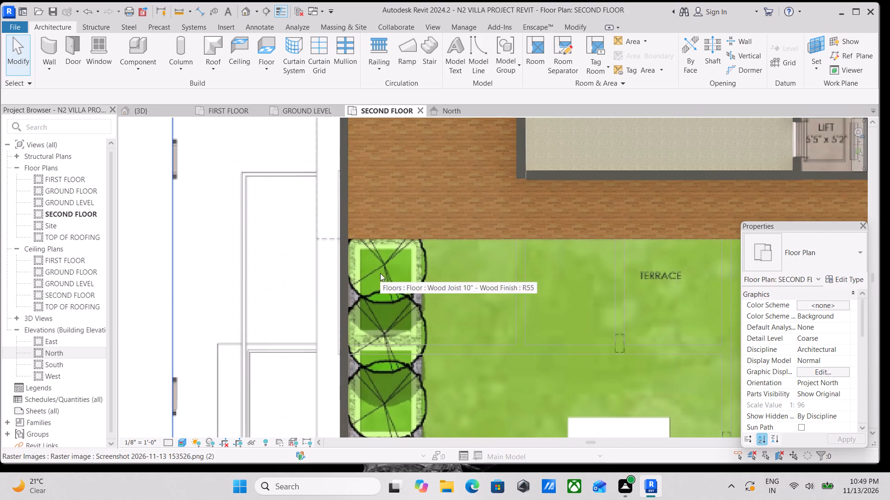
{"action": "scroll", "coordinate": [338, 241], "scroll_direction": "up", "scroll_amount": 3}
{"action": "left_click", "coordinate": [181, 438]}
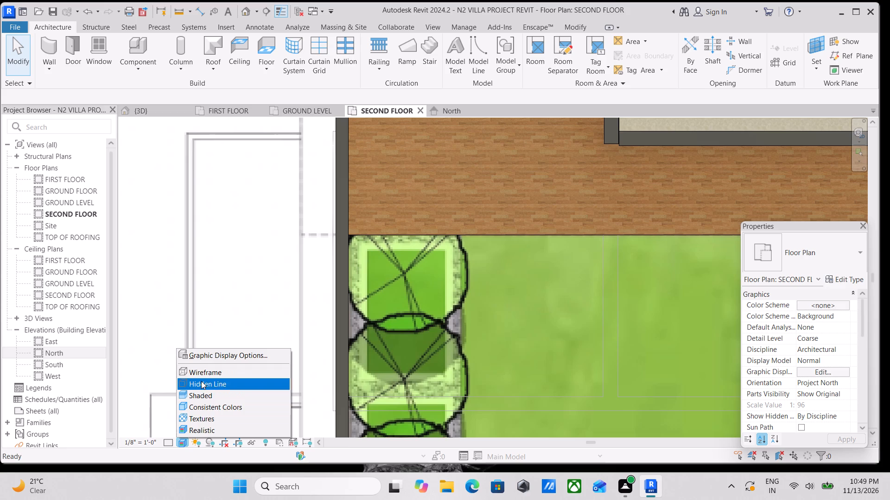
{"action": "left_click", "coordinate": [202, 381]}
Examine the terrace's planters, lawn and paved area on the plan image below the wood deck.
{"action": "scroll", "coordinate": [331, 326], "scroll_direction": "down", "scroll_amount": 4}
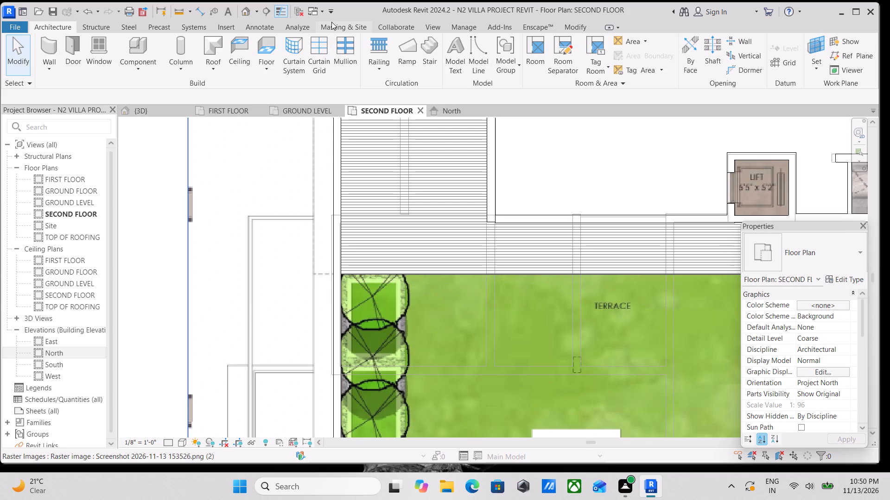
{"action": "scroll", "coordinate": [369, 273], "scroll_direction": "up", "scroll_amount": 3}
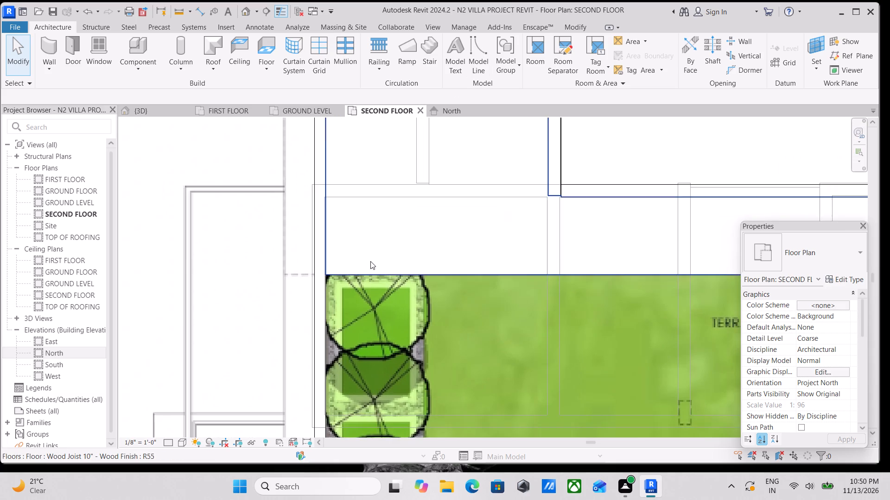
{"action": "scroll", "coordinate": [371, 257], "scroll_direction": "up", "scroll_amount": 1}
{"action": "middle_click_drag", "start_coordinate": [370, 256], "coordinate": [324, 230]}
{"action": "middle_click_drag", "start_coordinate": [339, 291], "coordinate": [334, 258]}
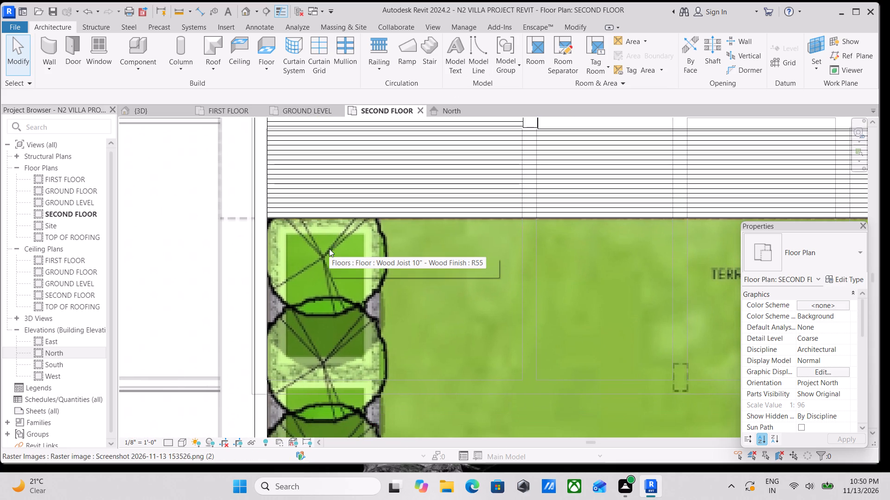
{"action": "scroll", "coordinate": [466, 344], "scroll_direction": "down", "scroll_amount": 3}
{"action": "scroll", "coordinate": [315, 319], "scroll_direction": "up", "scroll_amount": 4}
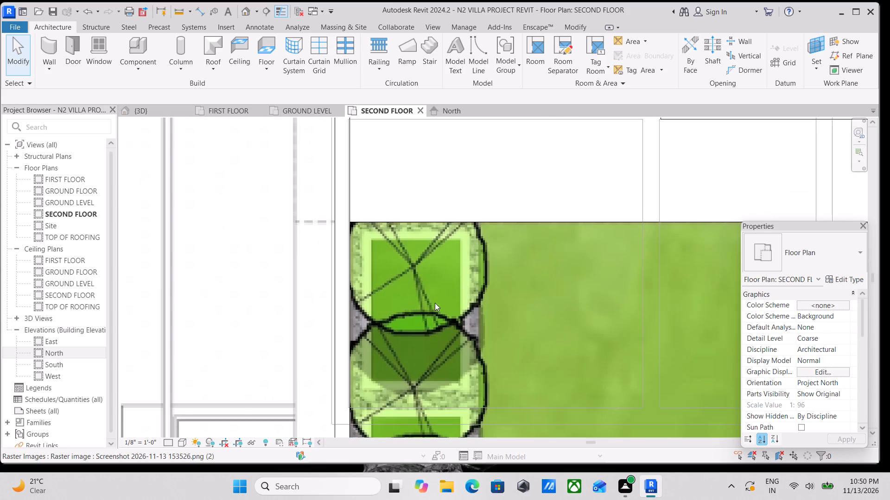
{"action": "scroll", "coordinate": [435, 303], "scroll_direction": "down", "scroll_amount": 1}
{"action": "middle_click_drag", "start_coordinate": [435, 303], "coordinate": [281, 329]}
{"action": "scroll", "coordinate": [376, 322], "scroll_direction": "down", "scroll_amount": 3}
{"action": "middle_click_drag", "start_coordinate": [376, 322], "coordinate": [348, 284]}
{"action": "scroll", "coordinate": [335, 299], "scroll_direction": "up", "scroll_amount": 3}
{"action": "middle_click_drag", "start_coordinate": [337, 299], "coordinate": [264, 293]}
{"action": "scroll", "coordinate": [235, 300], "scroll_direction": "down", "scroll_amount": 6}
{"action": "middle_click", "coordinate": [235, 300]}
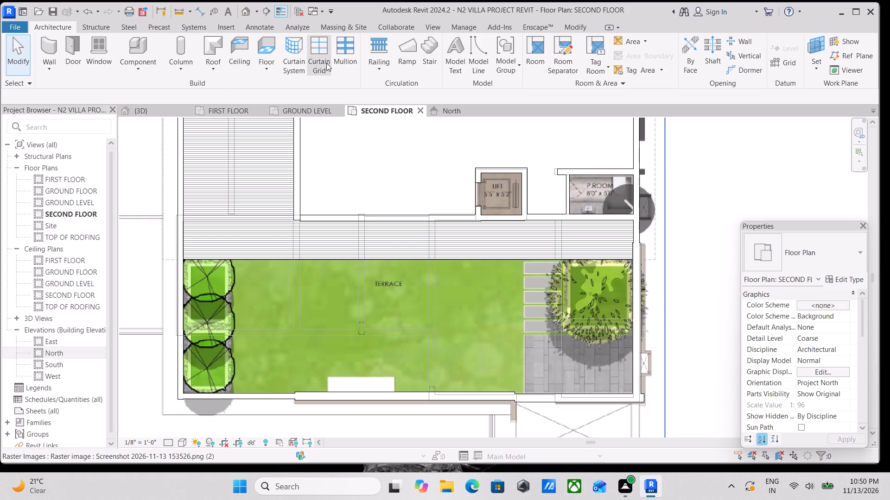
Start a new architectural floor of type FLOORING 6" on the second floor for the terrace lawn.
{"action": "left_click", "coordinate": [271, 67]}
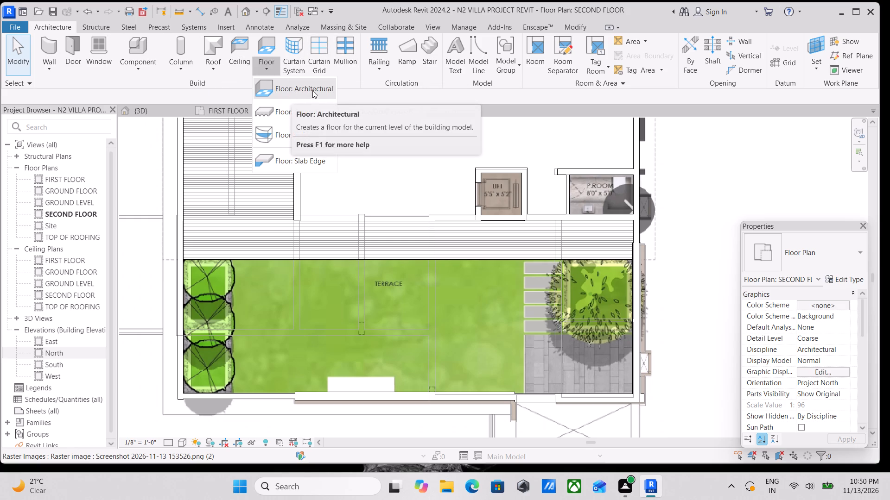
{"action": "left_click", "coordinate": [310, 88]}
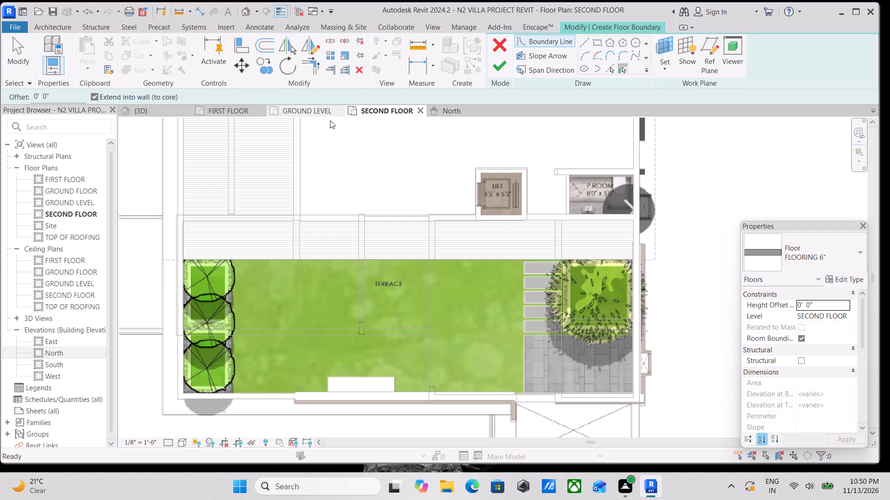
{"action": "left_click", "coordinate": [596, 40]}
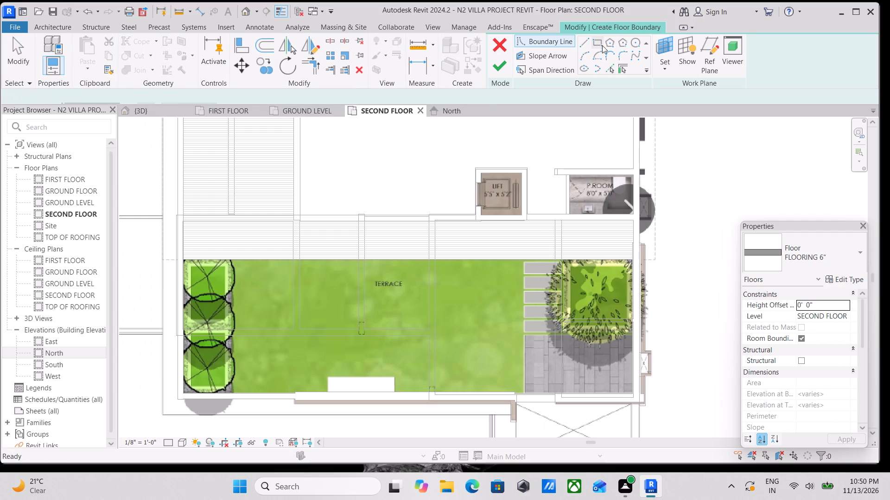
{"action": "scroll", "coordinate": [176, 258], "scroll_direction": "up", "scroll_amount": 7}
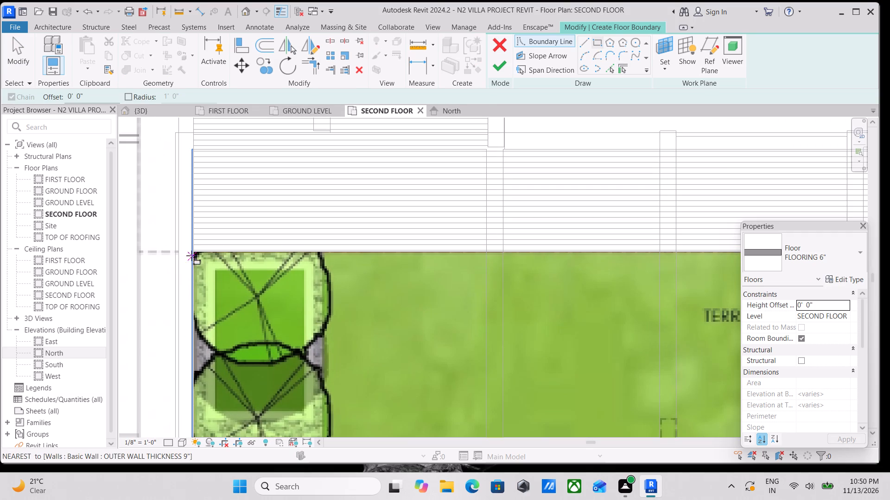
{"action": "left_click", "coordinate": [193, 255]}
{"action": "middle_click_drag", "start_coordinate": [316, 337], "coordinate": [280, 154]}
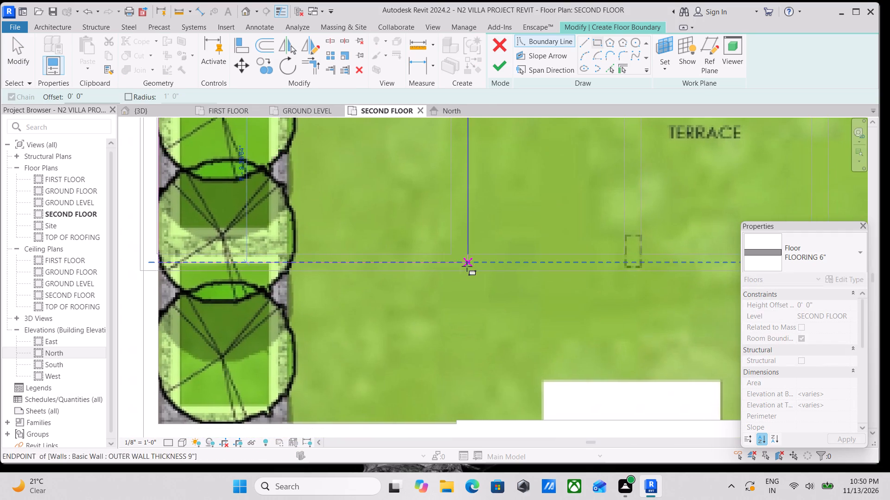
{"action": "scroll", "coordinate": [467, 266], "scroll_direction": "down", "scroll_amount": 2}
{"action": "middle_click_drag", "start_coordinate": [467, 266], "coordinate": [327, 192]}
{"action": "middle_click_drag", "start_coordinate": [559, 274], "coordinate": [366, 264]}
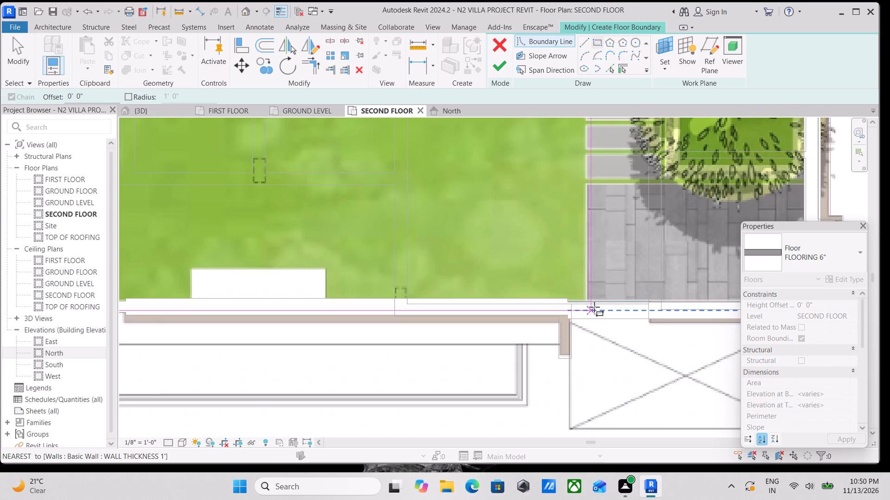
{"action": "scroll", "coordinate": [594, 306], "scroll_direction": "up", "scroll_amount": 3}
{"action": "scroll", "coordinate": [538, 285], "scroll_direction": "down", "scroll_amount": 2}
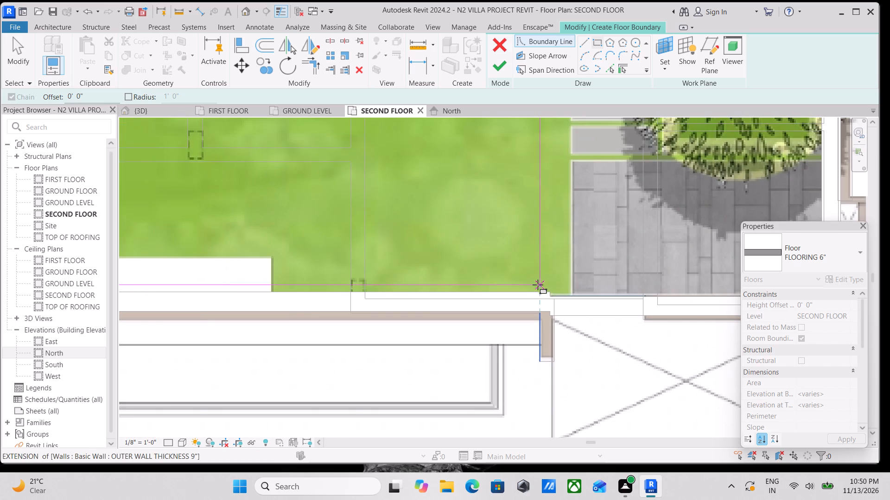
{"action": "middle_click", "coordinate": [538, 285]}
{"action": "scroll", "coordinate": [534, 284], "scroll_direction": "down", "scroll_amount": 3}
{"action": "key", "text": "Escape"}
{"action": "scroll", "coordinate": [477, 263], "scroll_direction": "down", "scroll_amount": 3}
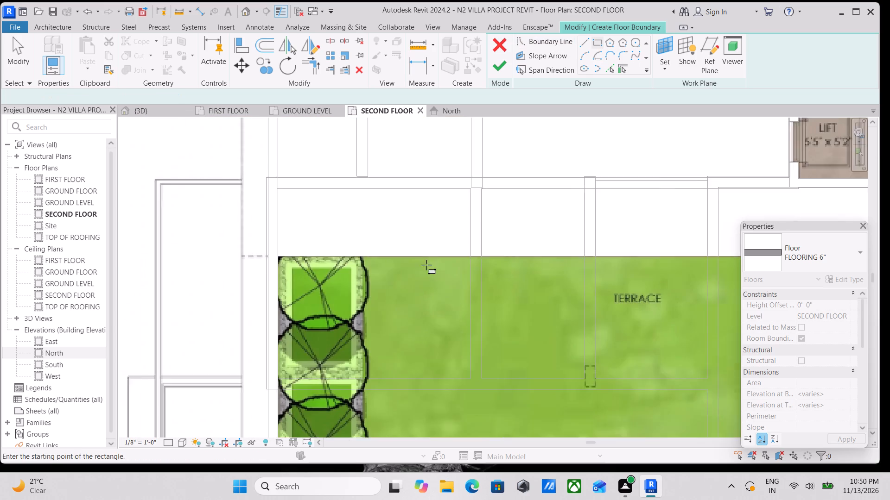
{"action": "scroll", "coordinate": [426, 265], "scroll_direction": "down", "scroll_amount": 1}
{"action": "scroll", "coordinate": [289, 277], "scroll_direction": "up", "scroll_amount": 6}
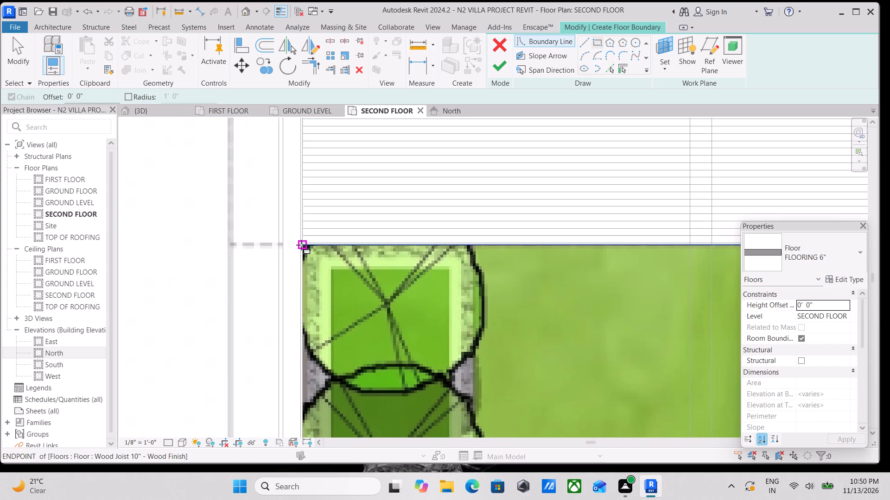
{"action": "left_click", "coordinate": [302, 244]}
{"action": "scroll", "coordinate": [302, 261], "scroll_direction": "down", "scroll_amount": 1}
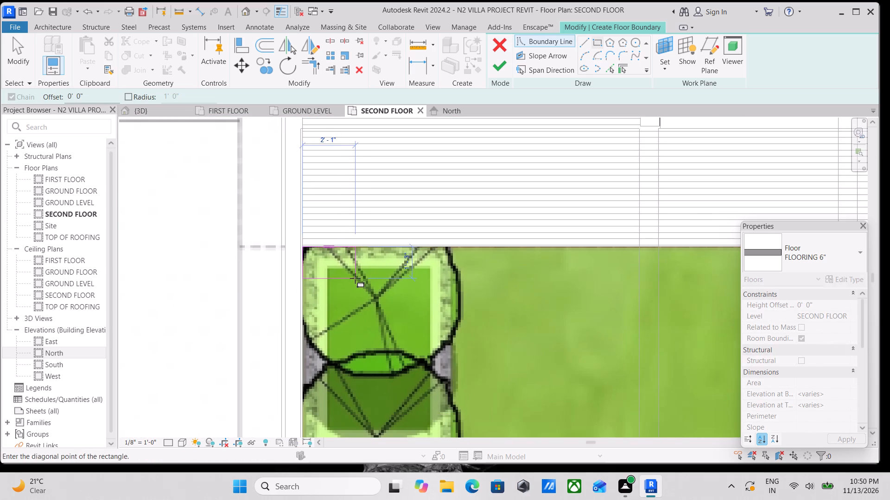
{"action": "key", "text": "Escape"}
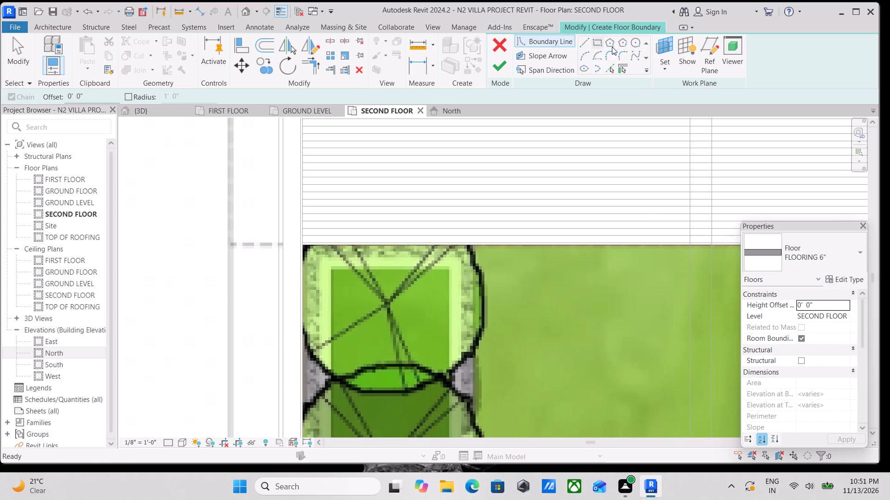
Draw a straight floor boundary line from the wood deck's lower-left corner down the planter-side wall to the terrace's bottom-left inner corner.
{"action": "double_click", "coordinate": [588, 47]}
{"action": "scroll", "coordinate": [350, 282], "scroll_direction": "up", "scroll_amount": 4}
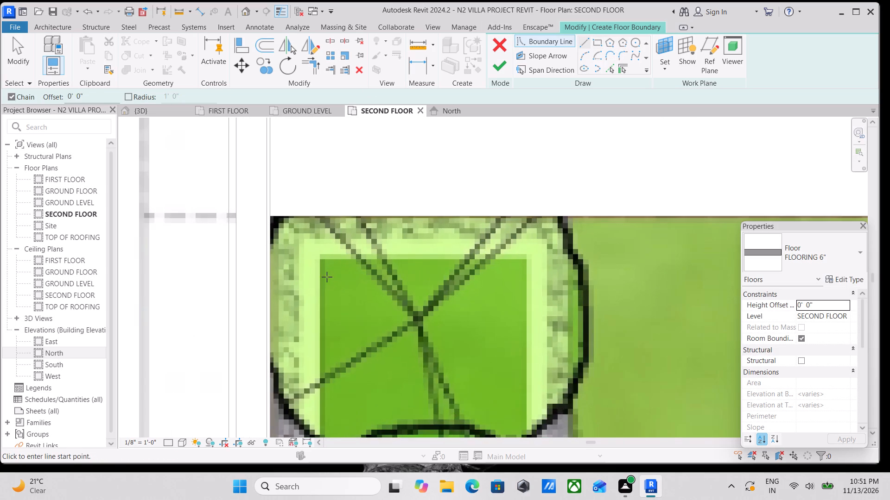
{"action": "scroll", "coordinate": [276, 258], "scroll_direction": "up", "scroll_amount": 3}
{"action": "scroll", "coordinate": [270, 191], "scroll_direction": "up", "scroll_amount": 3}
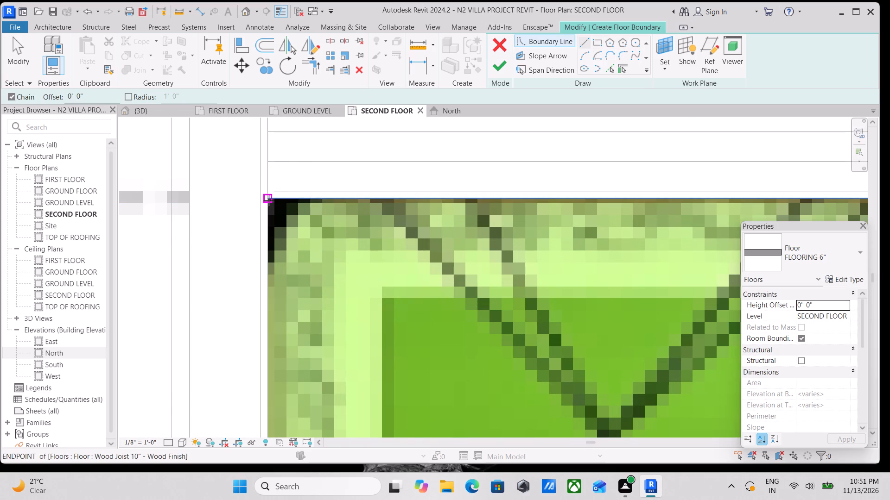
{"action": "left_click", "coordinate": [269, 200]}
{"action": "scroll", "coordinate": [259, 283], "scroll_direction": "down", "scroll_amount": 2}
{"action": "middle_click_drag", "start_coordinate": [258, 282], "coordinate": [282, 6]}
{"action": "scroll", "coordinate": [276, 223], "scroll_direction": "down", "scroll_amount": 4}
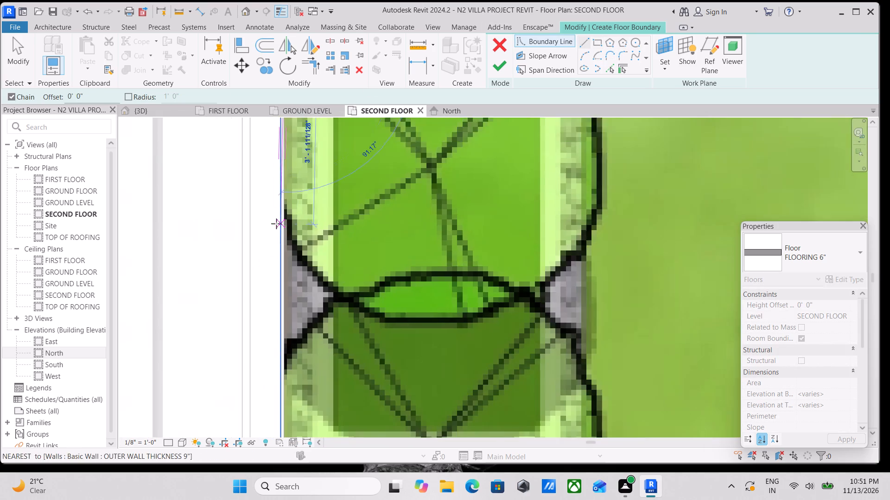
{"action": "middle_click_drag", "start_coordinate": [276, 224], "coordinate": [303, 0]}
{"action": "scroll", "coordinate": [327, 447], "scroll_direction": "down", "scroll_amount": 4}
{"action": "middle_click_drag", "start_coordinate": [328, 447], "coordinate": [322, 249]}
{"action": "scroll", "coordinate": [265, 431], "scroll_direction": "down", "scroll_amount": 3}
{"action": "middle_click_drag", "start_coordinate": [265, 426], "coordinate": [303, 200]}
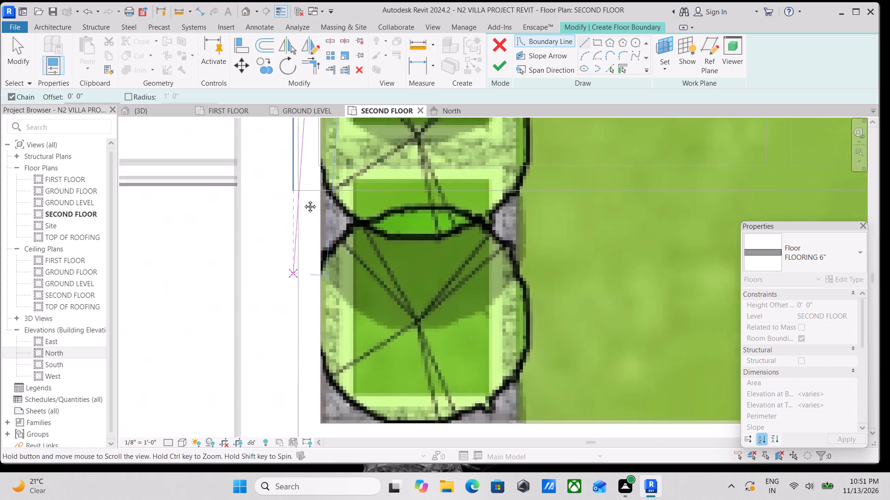
{"action": "middle_click_drag", "start_coordinate": [303, 200], "coordinate": [327, 129]}
{"action": "left_click", "coordinate": [358, 285]}
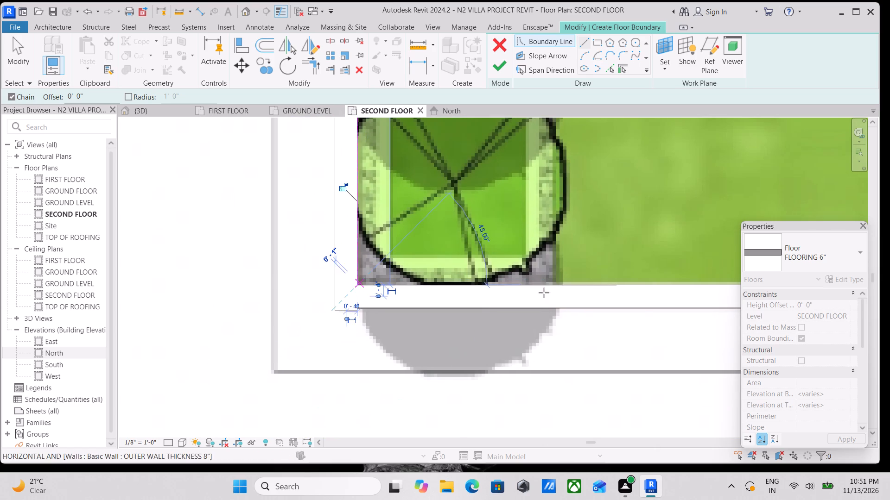
Continue the boundary along the bottom wall's inner face to the thicker wall, and follow its offset up about 2".
{"action": "scroll", "coordinate": [666, 324], "scroll_direction": "down", "scroll_amount": 2}
{"action": "middle_click_drag", "start_coordinate": [666, 324], "coordinate": [519, 287]}
{"action": "scroll", "coordinate": [598, 271], "scroll_direction": "down", "scroll_amount": 1}
{"action": "middle_click_drag", "start_coordinate": [596, 270], "coordinate": [500, 276]}
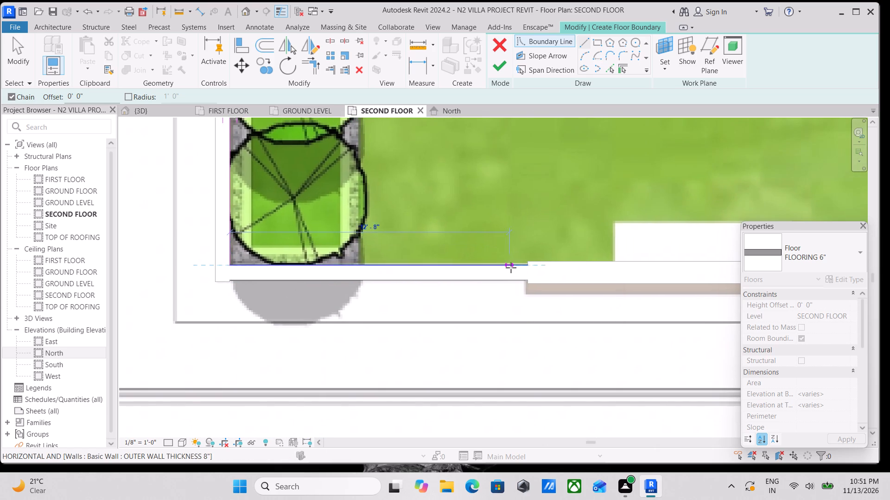
{"action": "scroll", "coordinate": [516, 267], "scroll_direction": "up", "scroll_amount": 13}
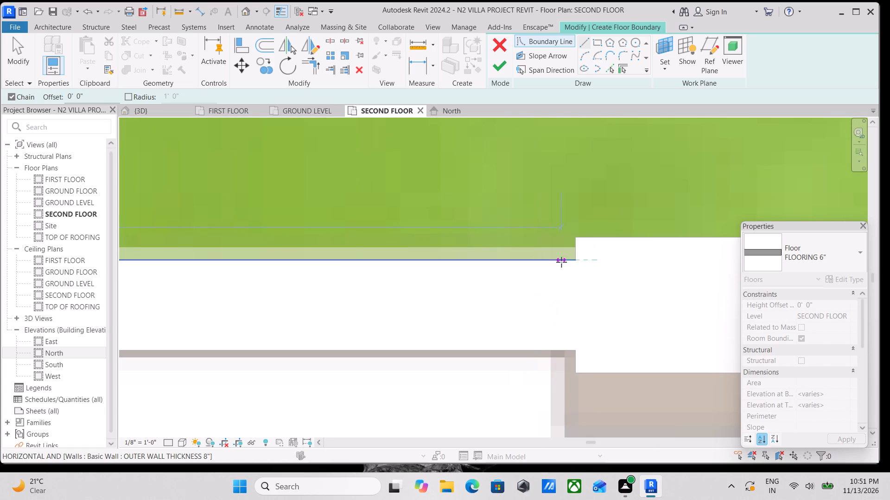
{"action": "left_click", "coordinate": [578, 262]}
{"action": "left_click", "coordinate": [572, 239]}
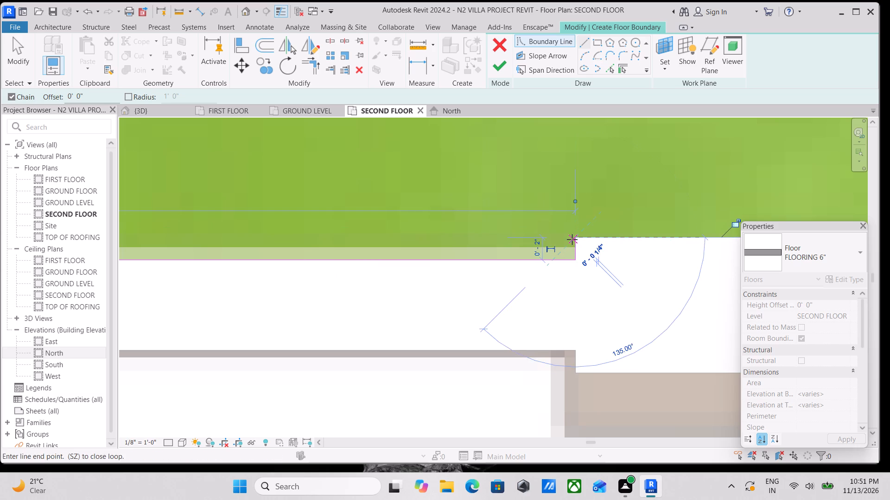
Extend the boundary along the inner face of the 1' thick bottom wall to that wall's far end, near the paved area.
{"action": "scroll", "coordinate": [619, 240], "scroll_direction": "down", "scroll_amount": 1}
{"action": "middle_click_drag", "start_coordinate": [619, 240], "coordinate": [460, 254]}
{"action": "scroll", "coordinate": [566, 248], "scroll_direction": "down", "scroll_amount": 3}
{"action": "middle_click_drag", "start_coordinate": [566, 248], "coordinate": [392, 257]}
{"action": "scroll", "coordinate": [390, 257], "scroll_direction": "up", "scroll_amount": 1}
{"action": "scroll", "coordinate": [438, 255], "scroll_direction": "down", "scroll_amount": 2}
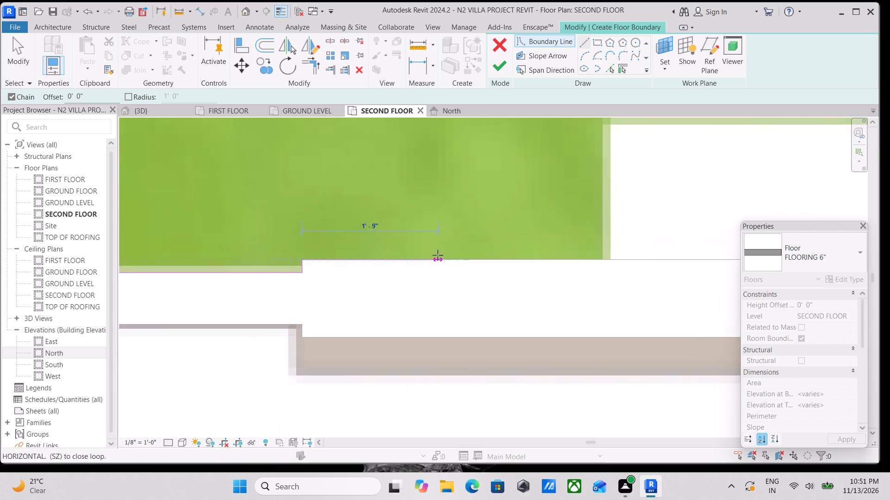
{"action": "middle_click_drag", "start_coordinate": [438, 255], "coordinate": [308, 266]}
{"action": "scroll", "coordinate": [468, 252], "scroll_direction": "down", "scroll_amount": 1}
{"action": "middle_click_drag", "start_coordinate": [468, 252], "coordinate": [313, 258]}
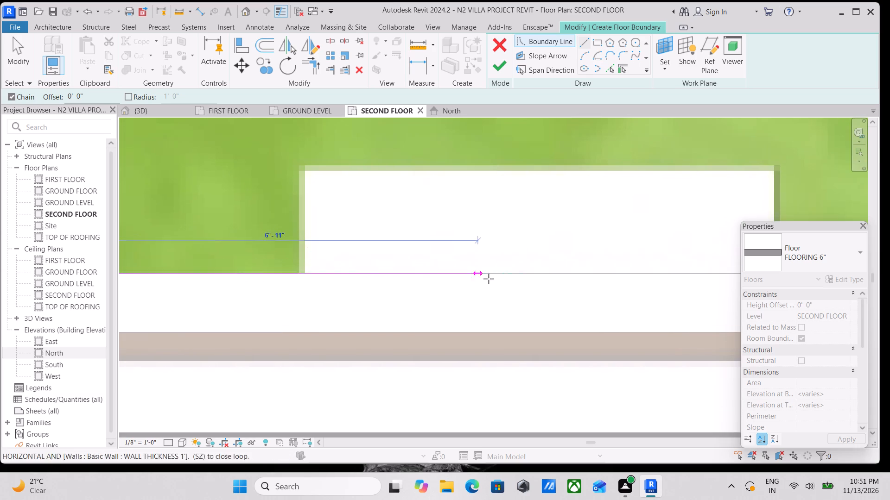
{"action": "scroll", "coordinate": [489, 279], "scroll_direction": "down", "scroll_amount": 1}
{"action": "middle_click_drag", "start_coordinate": [489, 279], "coordinate": [309, 272]}
{"action": "scroll", "coordinate": [483, 277], "scroll_direction": "down", "scroll_amount": 1}
{"action": "middle_click_drag", "start_coordinate": [483, 277], "coordinate": [239, 277]}
{"action": "middle_click_drag", "start_coordinate": [461, 273], "coordinate": [366, 270]}
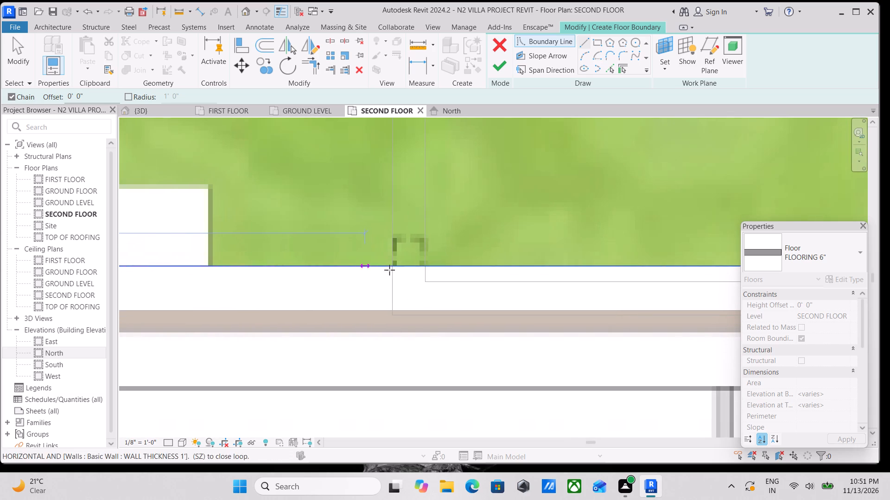
{"action": "middle_click_drag", "start_coordinate": [659, 269], "coordinate": [511, 273]}
{"action": "scroll", "coordinate": [565, 267], "scroll_direction": "down", "scroll_amount": 3}
{"action": "middle_click_drag", "start_coordinate": [565, 267], "coordinate": [447, 283]}
{"action": "scroll", "coordinate": [501, 281], "scroll_direction": "up", "scroll_amount": 3}
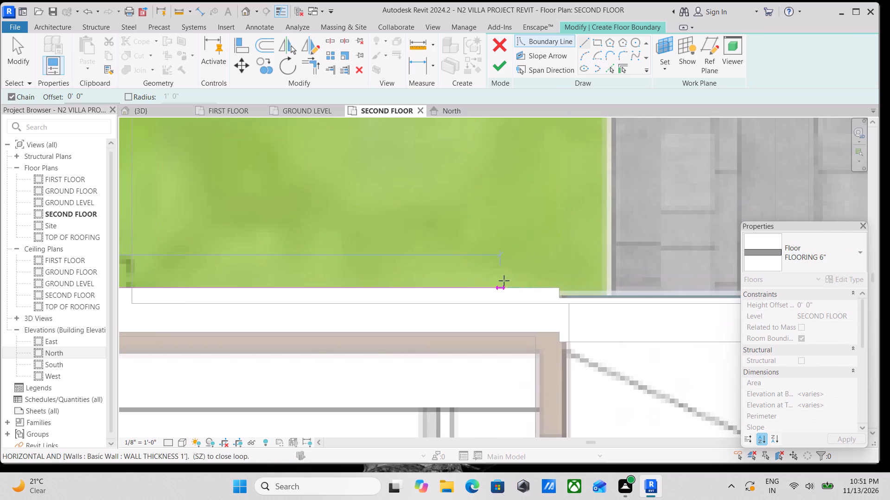
{"action": "scroll", "coordinate": [534, 278], "scroll_direction": "up", "scroll_amount": 3}
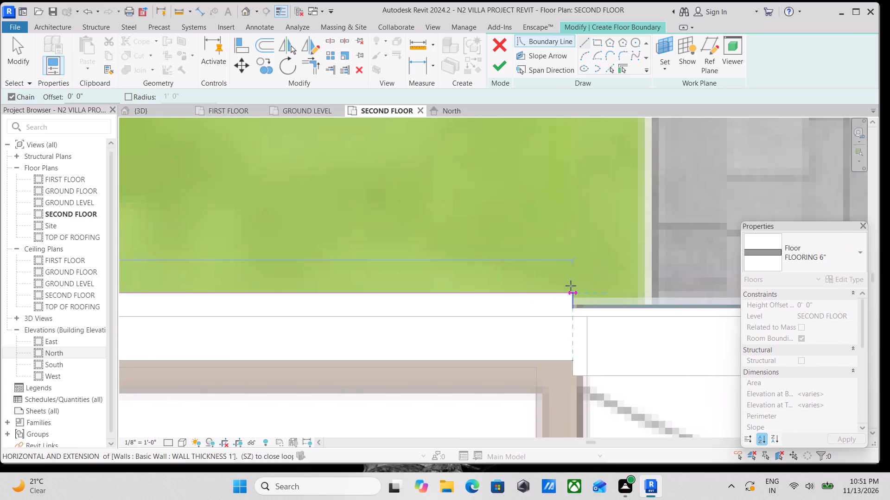
{"action": "scroll", "coordinate": [566, 291], "scroll_direction": "up", "scroll_amount": 3}
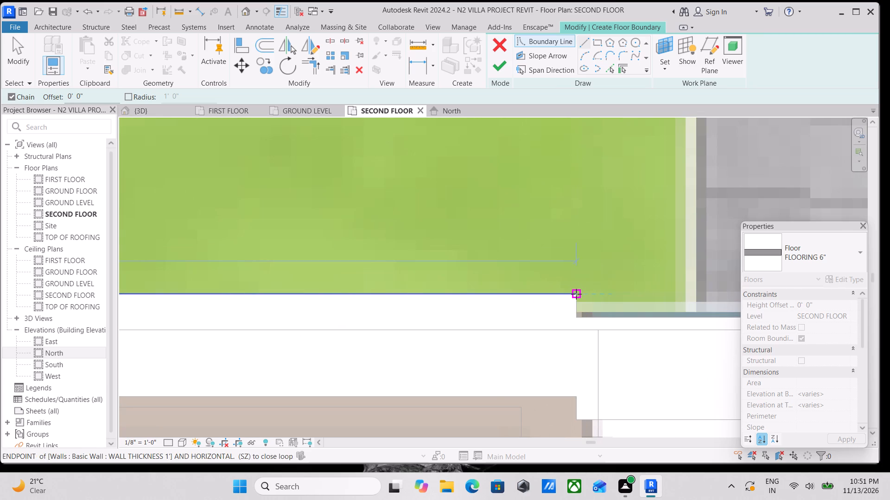
{"action": "left_click", "coordinate": [576, 294]}
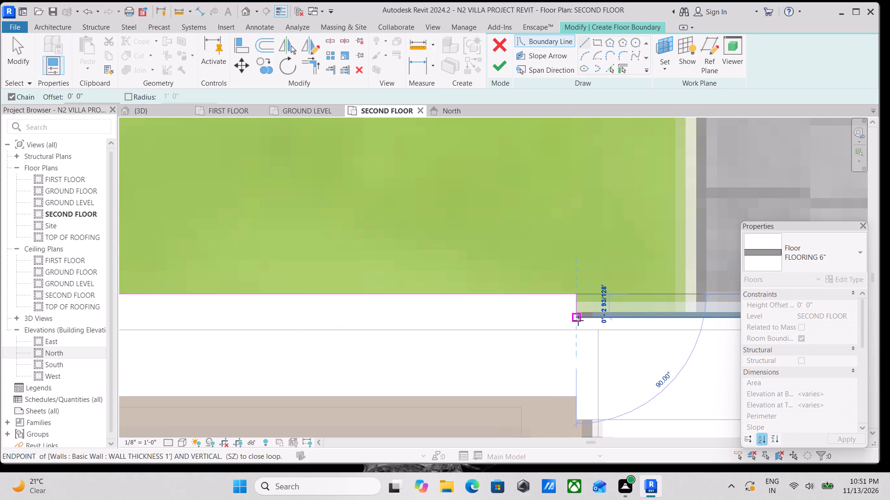
Step the boundary down about 3" at the wall's end and run it about 1'-2" along the wall to the paving edge.
{"action": "left_click", "coordinate": [578, 320]}
{"action": "middle_click_drag", "start_coordinate": [631, 328], "coordinate": [493, 345]}
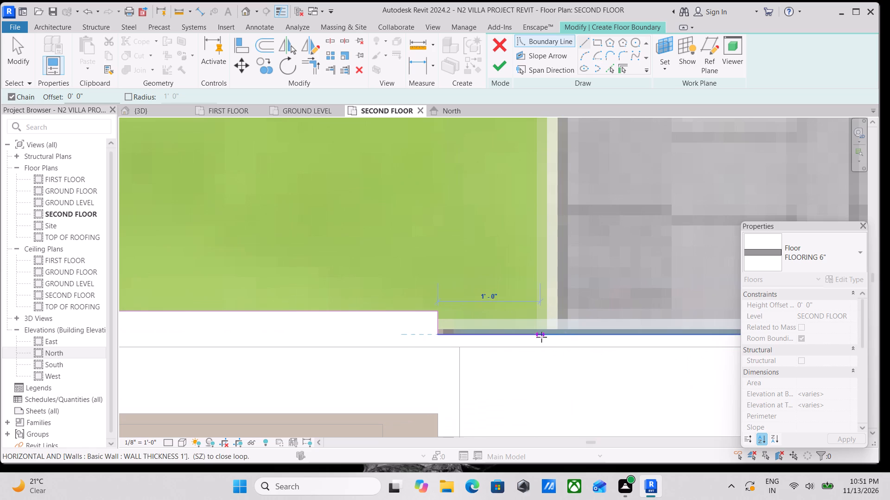
{"action": "scroll", "coordinate": [562, 334], "scroll_direction": "down", "scroll_amount": 2}
{"action": "middle_click_drag", "start_coordinate": [562, 334], "coordinate": [567, 349]}
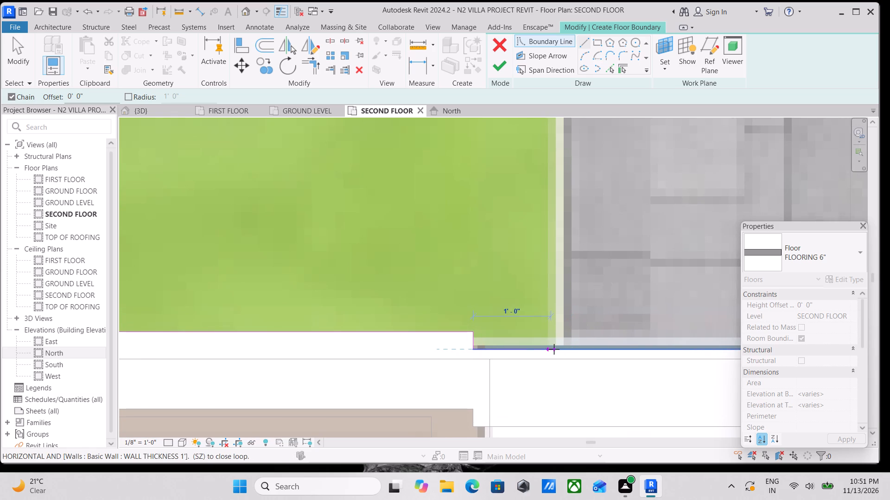
{"action": "left_click", "coordinate": [562, 349]}
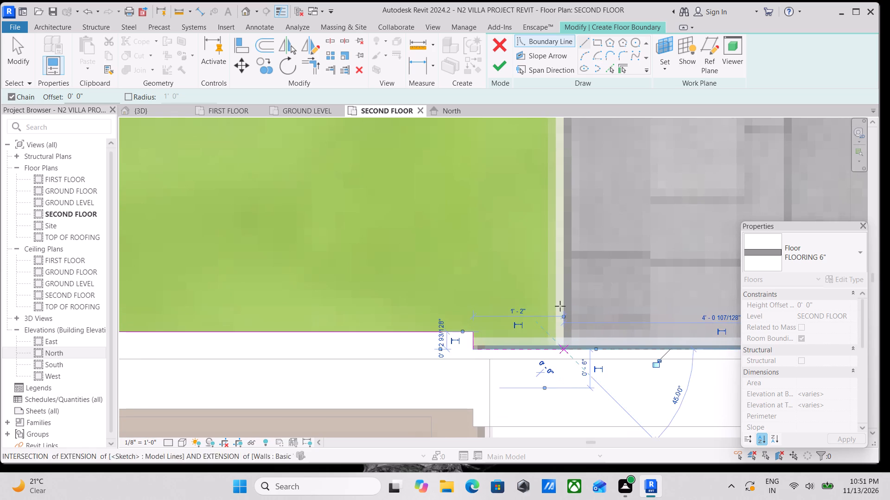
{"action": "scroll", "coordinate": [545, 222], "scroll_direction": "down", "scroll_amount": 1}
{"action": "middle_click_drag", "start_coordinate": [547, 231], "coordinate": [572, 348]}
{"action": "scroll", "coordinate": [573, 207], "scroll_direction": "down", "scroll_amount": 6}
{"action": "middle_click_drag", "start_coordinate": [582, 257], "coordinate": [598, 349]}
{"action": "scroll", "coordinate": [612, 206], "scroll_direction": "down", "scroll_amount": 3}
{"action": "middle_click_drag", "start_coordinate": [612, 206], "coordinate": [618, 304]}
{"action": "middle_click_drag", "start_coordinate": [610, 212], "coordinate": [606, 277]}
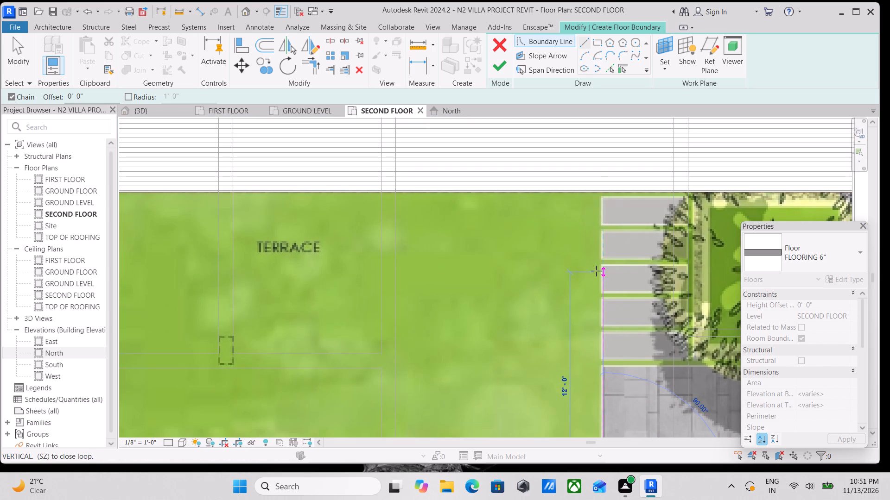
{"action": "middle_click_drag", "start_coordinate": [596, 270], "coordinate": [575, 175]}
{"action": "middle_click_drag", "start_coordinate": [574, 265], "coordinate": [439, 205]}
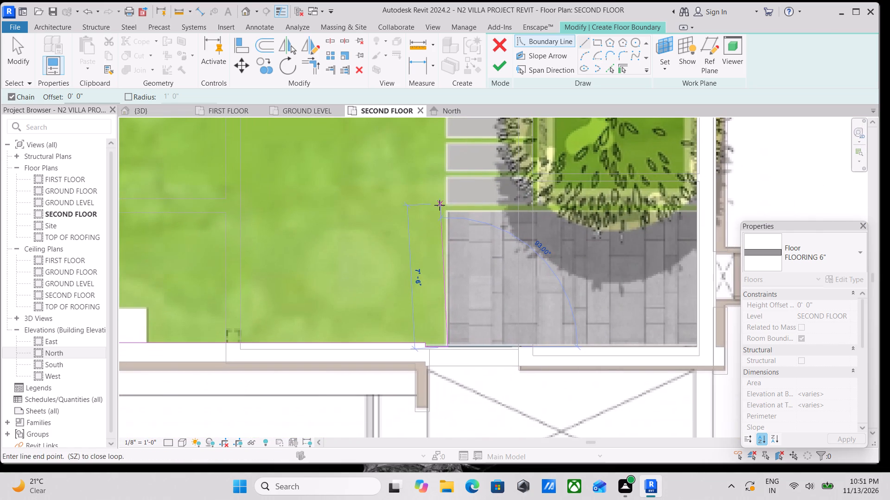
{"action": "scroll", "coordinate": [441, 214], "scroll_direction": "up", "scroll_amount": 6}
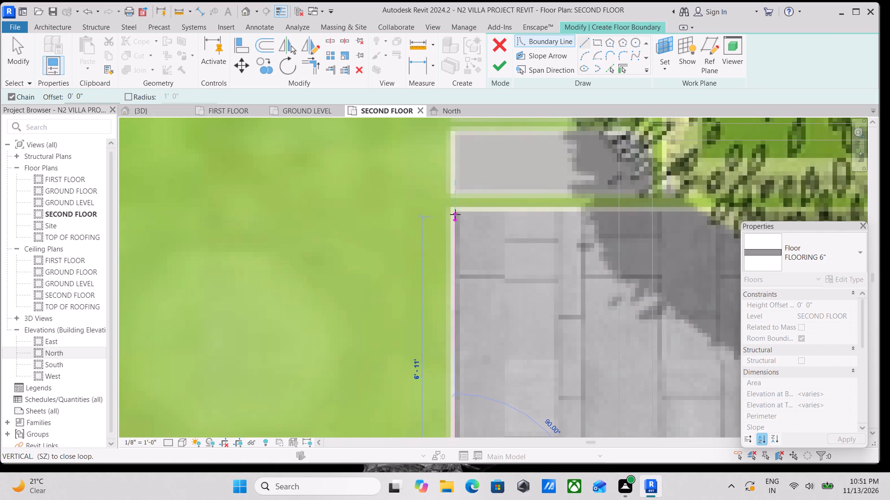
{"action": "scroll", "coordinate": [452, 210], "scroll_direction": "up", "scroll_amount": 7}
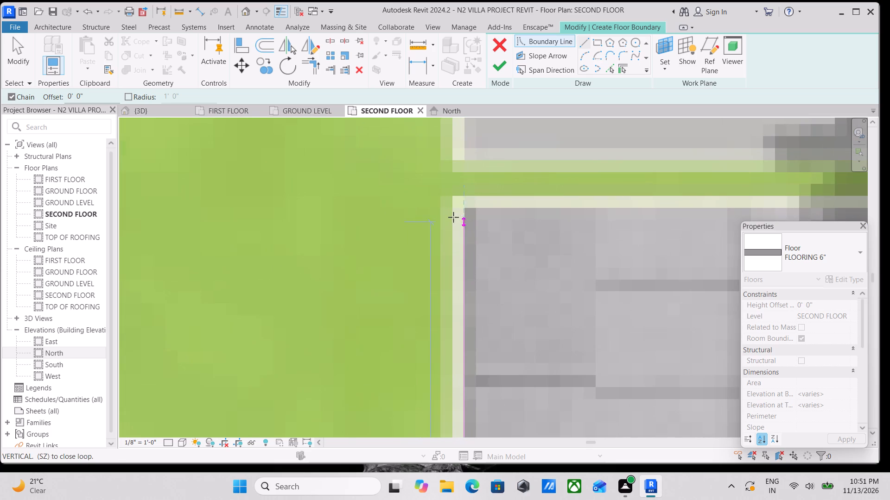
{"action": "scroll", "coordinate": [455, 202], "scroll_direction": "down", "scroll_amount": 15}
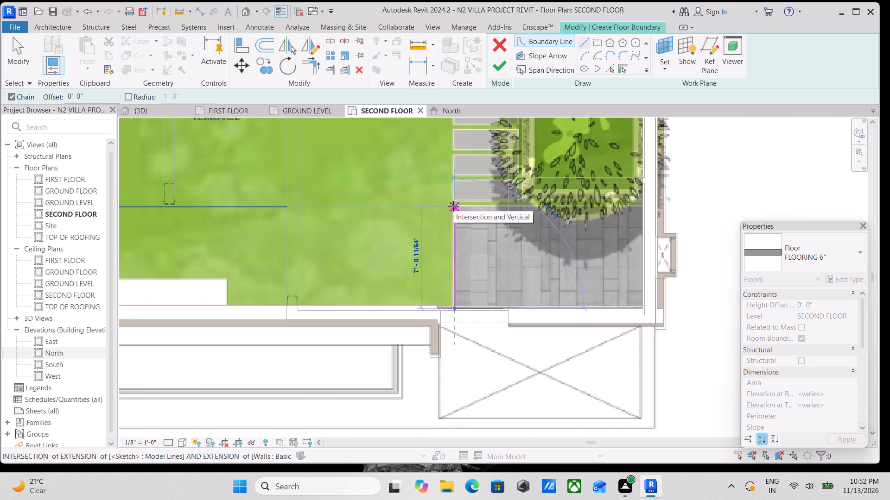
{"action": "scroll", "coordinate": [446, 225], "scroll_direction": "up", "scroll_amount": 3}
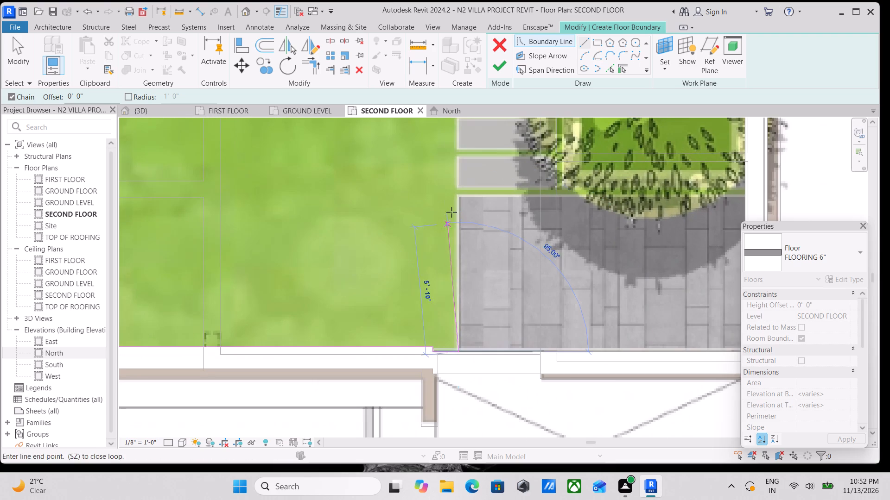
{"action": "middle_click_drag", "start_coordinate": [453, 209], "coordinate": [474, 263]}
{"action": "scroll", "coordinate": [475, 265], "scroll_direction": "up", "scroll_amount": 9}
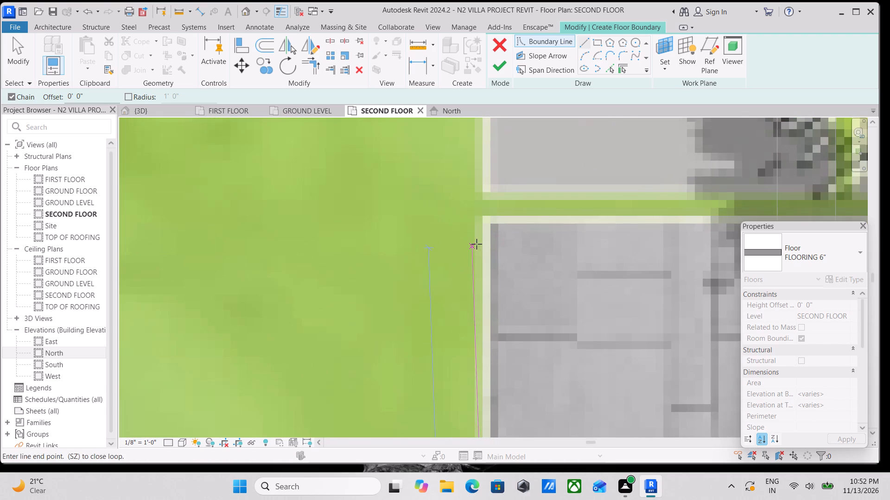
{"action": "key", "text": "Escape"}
Shorten the boundary segment along the bottom wall to about 1'-0 3/4" so it ends at the lawn's edge beside the paving.
{"action": "scroll", "coordinate": [483, 238], "scroll_direction": "down", "scroll_amount": 7}
{"action": "middle_click_drag", "start_coordinate": [511, 316], "coordinate": [513, 171]}
{"action": "scroll", "coordinate": [519, 317], "scroll_direction": "up", "scroll_amount": 4}
{"action": "scroll", "coordinate": [465, 306], "scroll_direction": "up", "scroll_amount": 4}
{"action": "scroll", "coordinate": [537, 329], "scroll_direction": "up", "scroll_amount": 4}
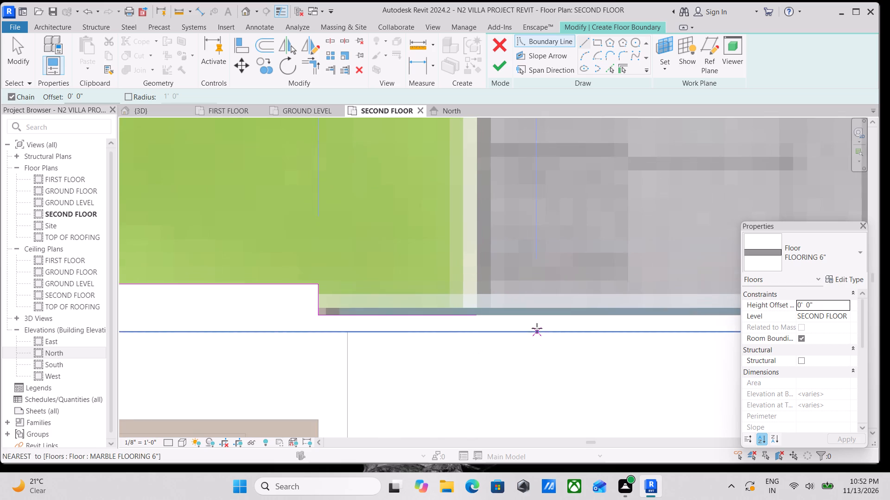
{"action": "key", "text": "Escape"}
{"action": "key", "text": "Escape"}
{"action": "left_click", "coordinate": [453, 313]}
{"action": "scroll", "coordinate": [464, 319], "scroll_direction": "up", "scroll_amount": 4}
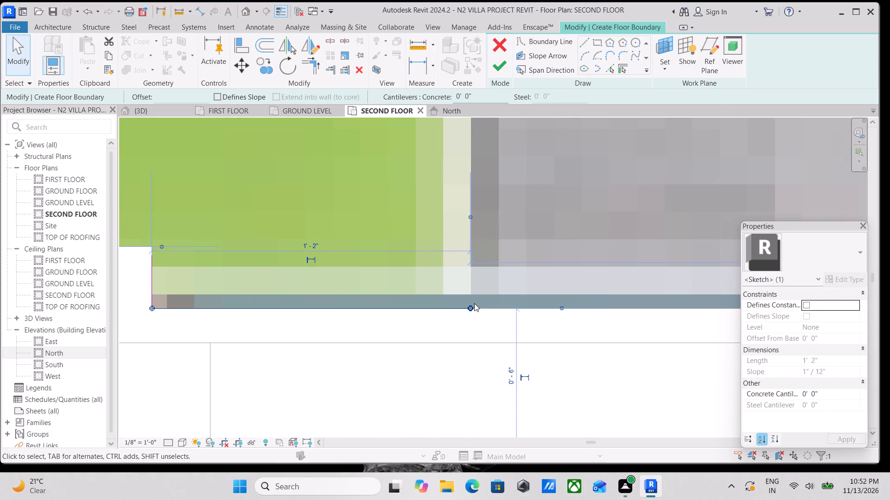
{"action": "left_click_drag", "start_coordinate": [470, 308], "coordinate": [443, 307]}
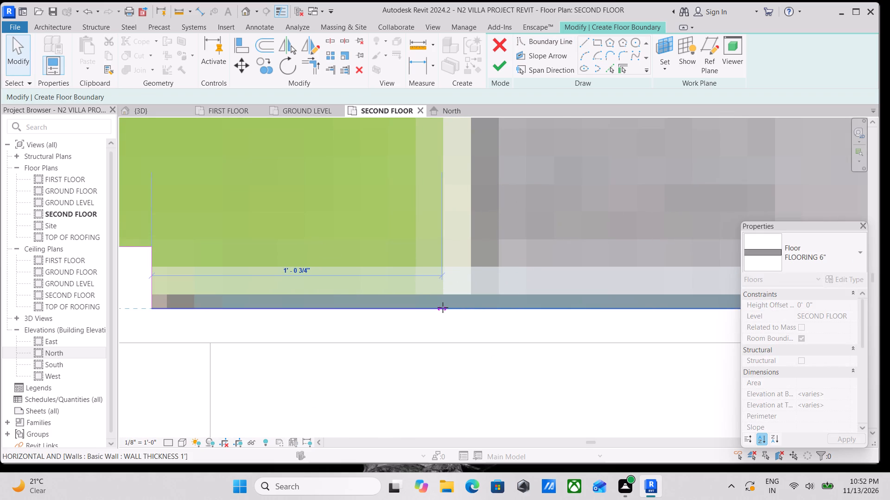
{"action": "left_click_drag", "start_coordinate": [443, 307], "coordinate": [443, 307]}
{"action": "scroll", "coordinate": [443, 305], "scroll_direction": "down", "scroll_amount": 3}
{"action": "middle_click_drag", "start_coordinate": [443, 305], "coordinate": [458, 330]}
{"action": "key", "text": "Escape"}
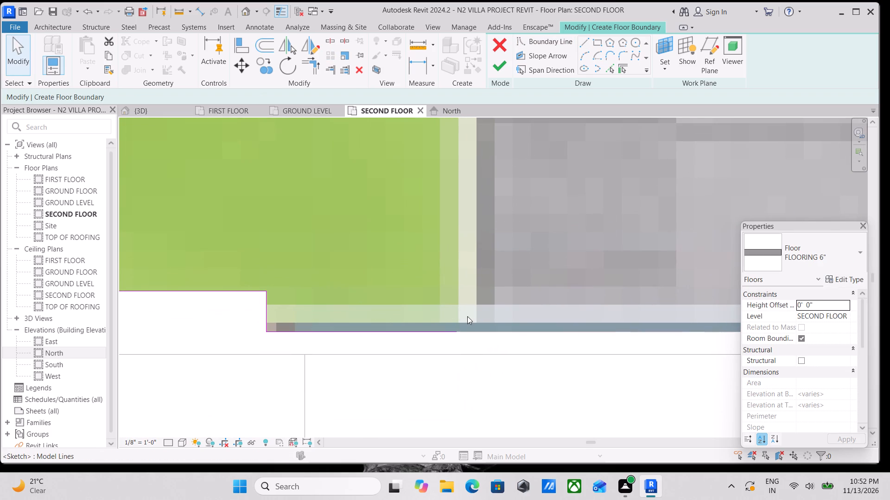
Draw a vertical boundary line from that segment's end up the lawn edge to the upper corner of the large paved area.
{"action": "left_click", "coordinate": [588, 42]}
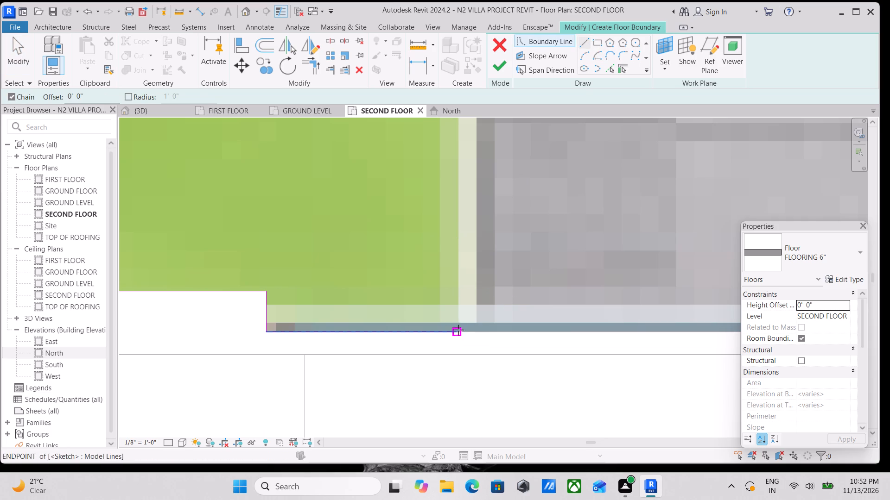
{"action": "left_click", "coordinate": [461, 328]}
{"action": "middle_click_drag", "start_coordinate": [468, 222], "coordinate": [491, 331]}
{"action": "scroll", "coordinate": [481, 254], "scroll_direction": "down", "scroll_amount": 2}
{"action": "middle_click_drag", "start_coordinate": [481, 254], "coordinate": [491, 422]}
{"action": "scroll", "coordinate": [492, 299], "scroll_direction": "down", "scroll_amount": 2}
{"action": "middle_click_drag", "start_coordinate": [492, 299], "coordinate": [511, 448]}
{"action": "scroll", "coordinate": [508, 343], "scroll_direction": "down", "scroll_amount": 1}
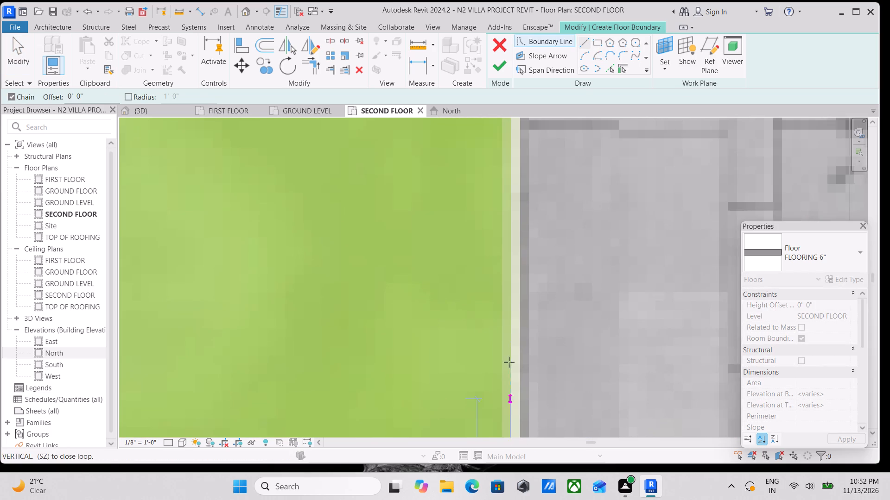
{"action": "scroll", "coordinate": [515, 289], "scroll_direction": "down", "scroll_amount": 2}
{"action": "middle_click_drag", "start_coordinate": [518, 291], "coordinate": [549, 399]}
{"action": "scroll", "coordinate": [550, 269], "scroll_direction": "down", "scroll_amount": 2}
{"action": "middle_click_drag", "start_coordinate": [554, 274], "coordinate": [572, 362]}
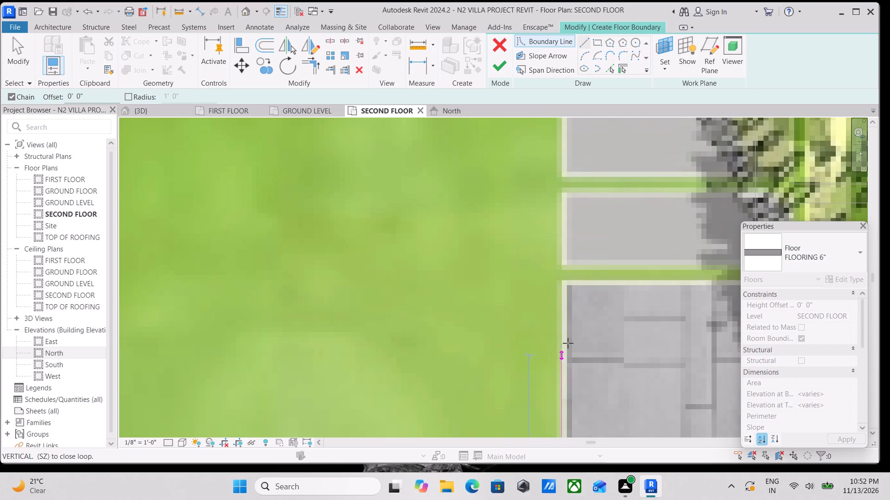
{"action": "scroll", "coordinate": [556, 257], "scroll_direction": "up", "scroll_amount": 4}
{"action": "scroll", "coordinate": [559, 298], "scroll_direction": "up", "scroll_amount": 3}
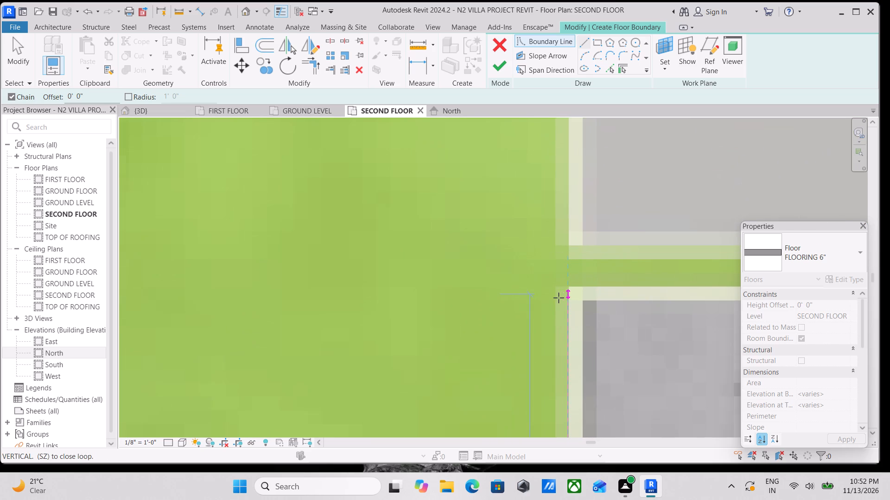
{"action": "scroll", "coordinate": [559, 298], "scroll_direction": "up", "scroll_amount": 3}
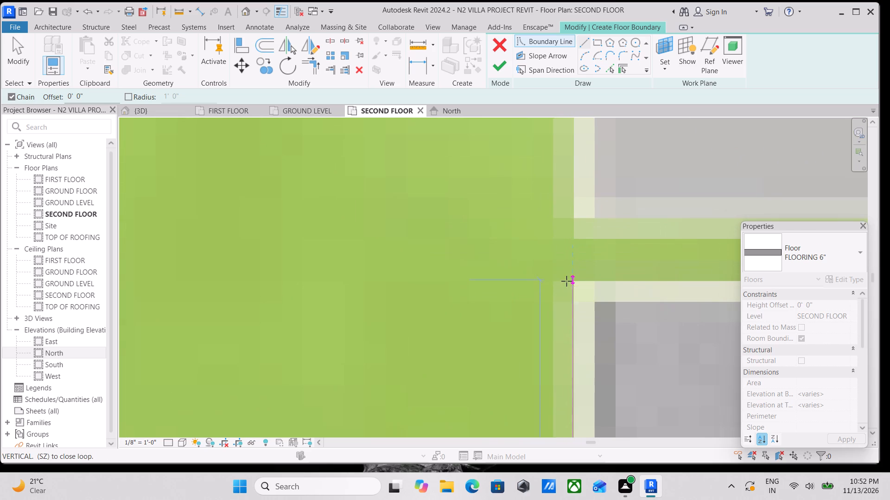
{"action": "left_click", "coordinate": [566, 281]}
Continue the boundary horizontally along the paved area's upper edge, about 13'-2 1/2" across to the 9" outer wall.
{"action": "middle_click_drag", "start_coordinate": [616, 287], "coordinate": [469, 283]}
{"action": "scroll", "coordinate": [554, 273], "scroll_direction": "down", "scroll_amount": 1}
{"action": "middle_click_drag", "start_coordinate": [552, 273], "coordinate": [393, 276]}
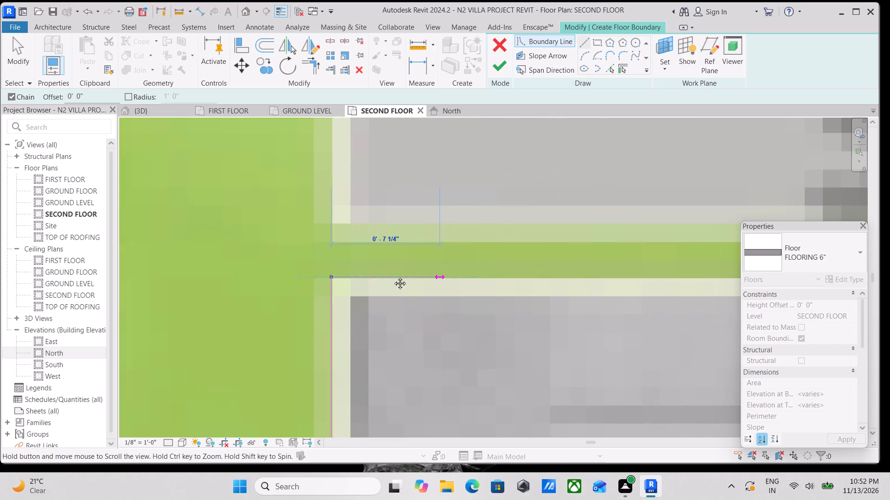
{"action": "middle_click_drag", "start_coordinate": [393, 276], "coordinate": [357, 278]}
{"action": "scroll", "coordinate": [568, 271], "scroll_direction": "down", "scroll_amount": 2}
{"action": "middle_click_drag", "start_coordinate": [567, 271], "coordinate": [367, 268]}
{"action": "middle_click_drag", "start_coordinate": [566, 275], "coordinate": [368, 274]}
{"action": "scroll", "coordinate": [619, 280], "scroll_direction": "down", "scroll_amount": 1}
{"action": "middle_click_drag", "start_coordinate": [604, 281], "coordinate": [387, 284]}
{"action": "scroll", "coordinate": [533, 304], "scroll_direction": "down", "scroll_amount": 8}
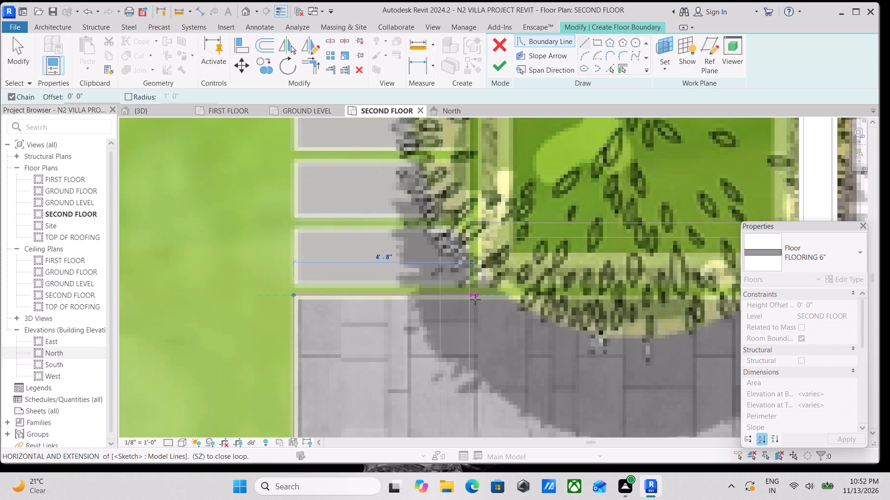
{"action": "scroll", "coordinate": [475, 300], "scroll_direction": "down", "scroll_amount": 8}
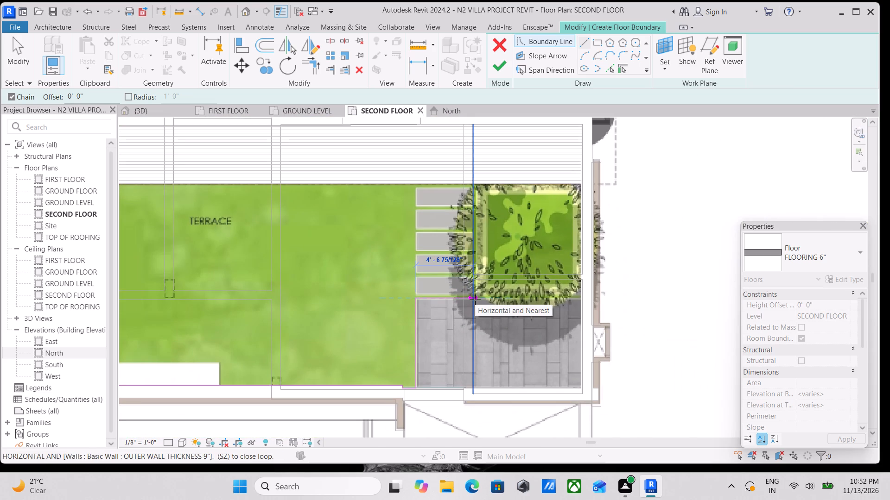
{"action": "scroll", "coordinate": [475, 300], "scroll_direction": "up", "scroll_amount": 6}
{"action": "scroll", "coordinate": [475, 300], "scroll_direction": "down", "scroll_amount": 1}
{"action": "middle_click_drag", "start_coordinate": [475, 300], "coordinate": [360, 300]}
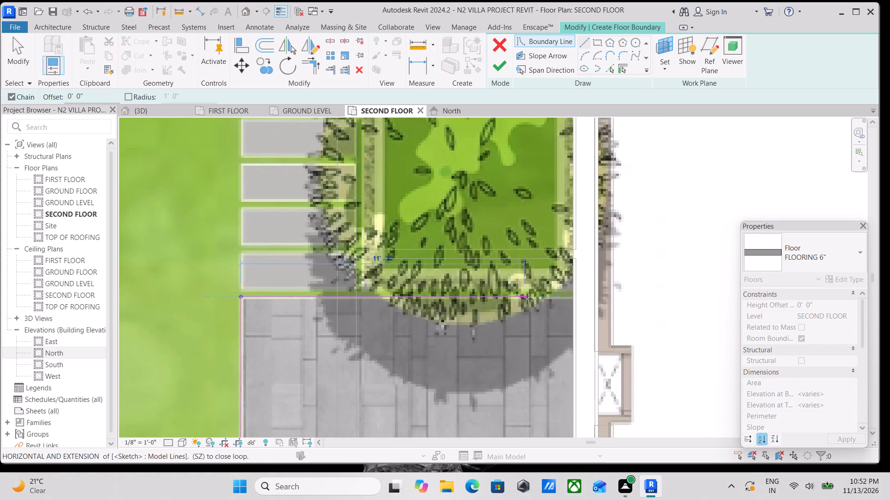
{"action": "left_click", "coordinate": [578, 297]}
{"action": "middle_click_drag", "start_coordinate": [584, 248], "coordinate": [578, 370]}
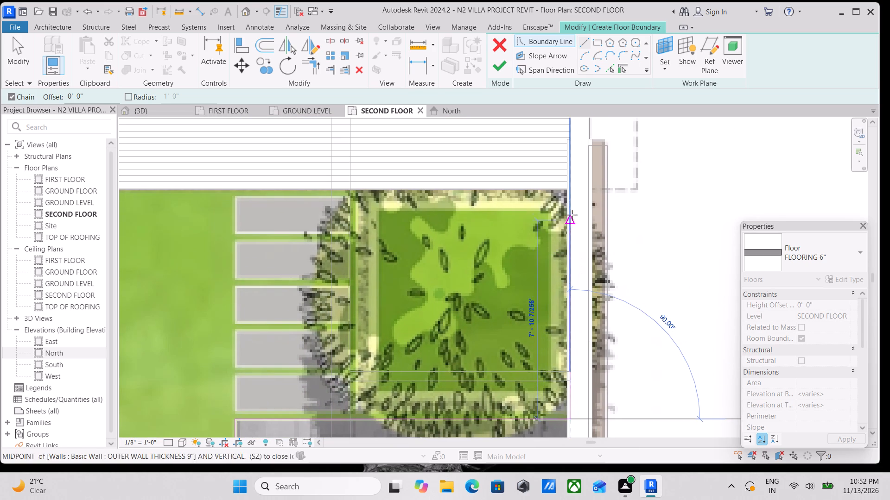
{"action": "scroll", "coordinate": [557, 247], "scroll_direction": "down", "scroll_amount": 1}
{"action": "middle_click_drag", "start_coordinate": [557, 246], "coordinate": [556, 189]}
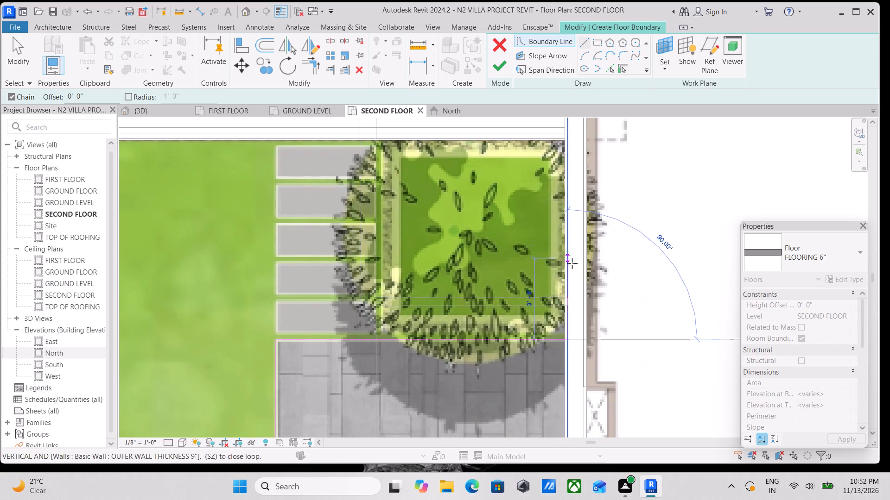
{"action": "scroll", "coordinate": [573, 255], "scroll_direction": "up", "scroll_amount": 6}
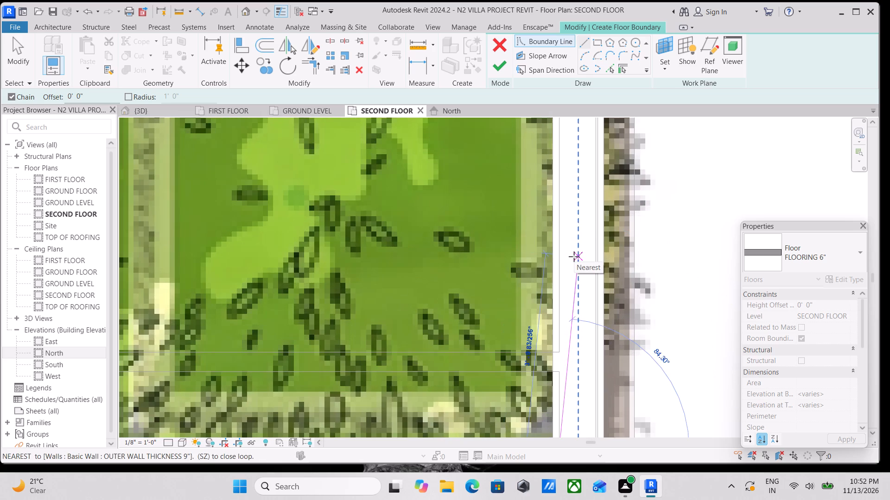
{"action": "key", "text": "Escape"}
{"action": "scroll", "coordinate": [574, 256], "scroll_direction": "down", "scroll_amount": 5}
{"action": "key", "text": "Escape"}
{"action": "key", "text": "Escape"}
Pull the horizontal line's outer-wall end back to the plan image's terrace edge, making the line about 13'-1" long.
{"action": "middle_click_drag", "start_coordinate": [563, 316], "coordinate": [551, 267]}
{"action": "scroll", "coordinate": [545, 319], "scroll_direction": "up", "scroll_amount": 9}
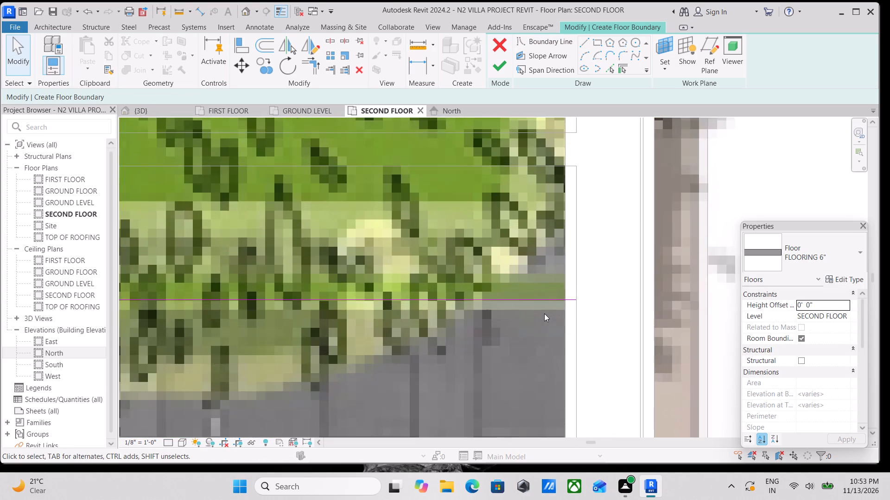
{"action": "scroll", "coordinate": [544, 313], "scroll_direction": "up", "scroll_amount": 6}
{"action": "left_click", "coordinate": [549, 291]}
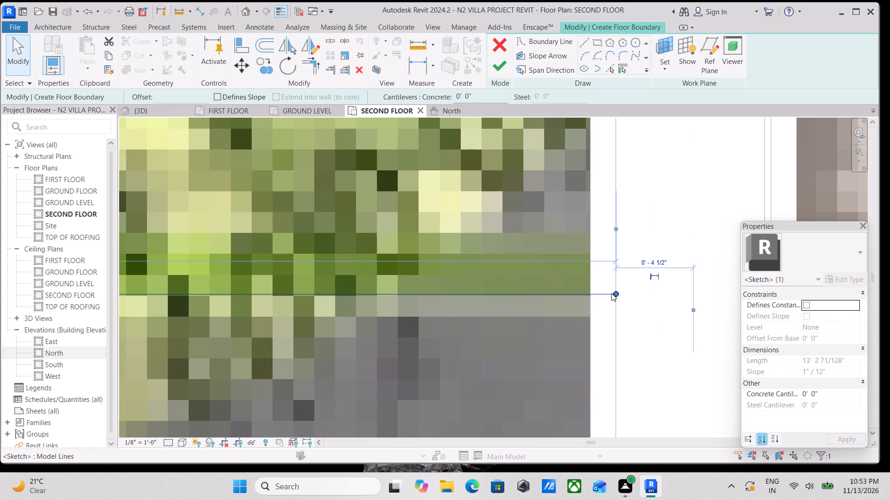
{"action": "left_click_drag", "start_coordinate": [616, 294], "coordinate": [591, 293]}
{"action": "scroll", "coordinate": [591, 293], "scroll_direction": "down", "scroll_amount": 2}
{"action": "middle_click", "coordinate": [591, 293]}
{"action": "right_click_drag", "start_coordinate": [598, 83], "coordinate": [587, 70]}
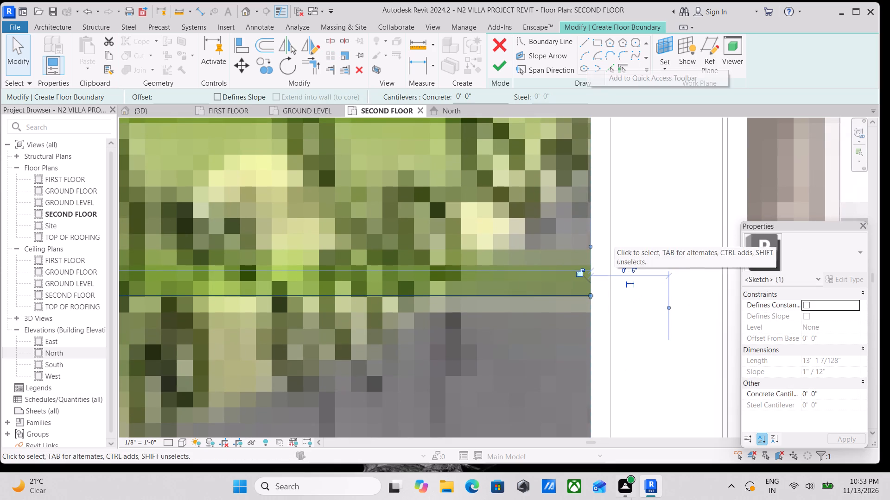
Draw a vertical boundary line about 9' long from that end along the tree planter's outer side to the wood deck's edge.
{"action": "left_click", "coordinate": [584, 41]}
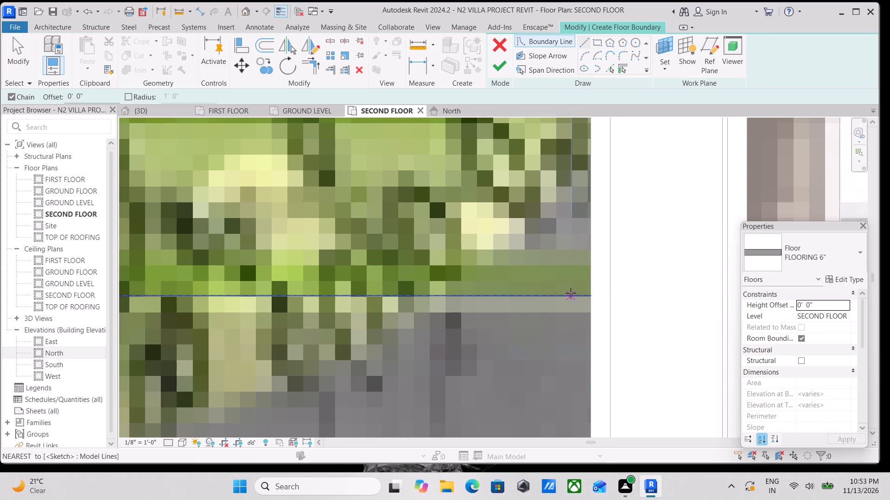
{"action": "left_click", "coordinate": [588, 300]}
{"action": "middle_click_drag", "start_coordinate": [608, 127], "coordinate": [605, 269]}
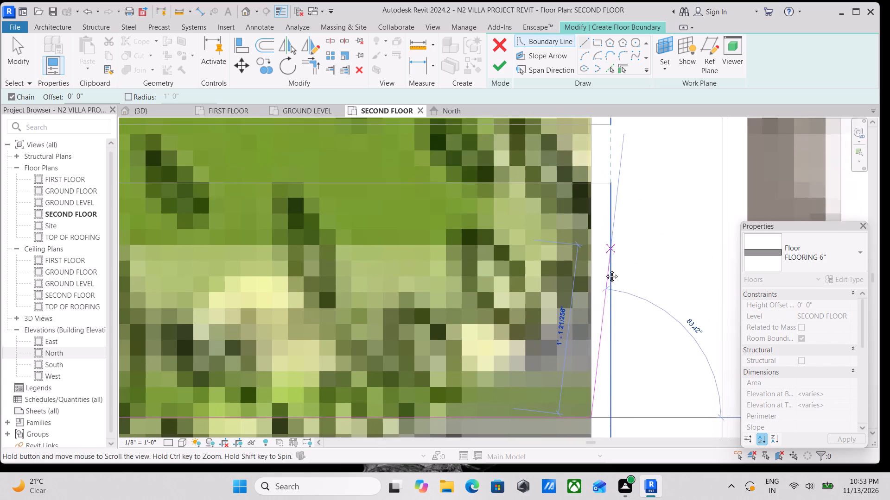
{"action": "middle_click_drag", "start_coordinate": [605, 269], "coordinate": [605, 268]}
{"action": "scroll", "coordinate": [590, 178], "scroll_direction": "down", "scroll_amount": 2}
{"action": "middle_click_drag", "start_coordinate": [597, 194], "coordinate": [598, 323]}
{"action": "scroll", "coordinate": [600, 187], "scroll_direction": "down", "scroll_amount": 2}
{"action": "middle_click_drag", "start_coordinate": [601, 205], "coordinate": [602, 306]}
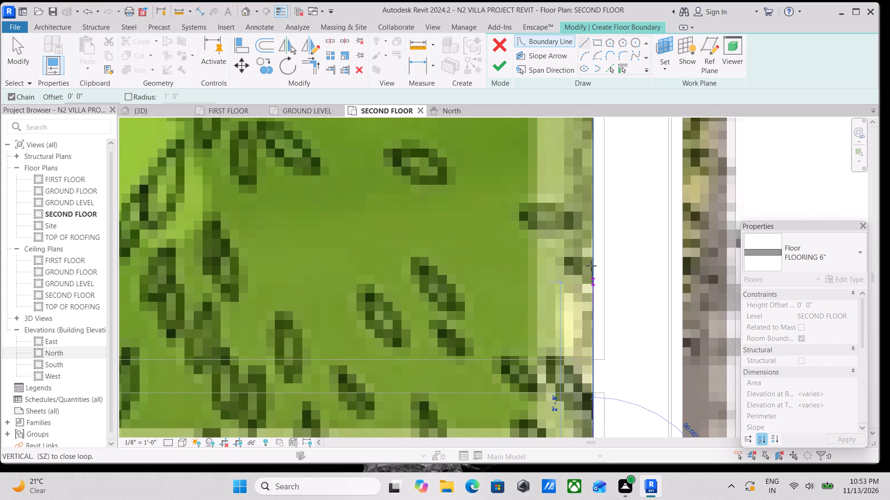
{"action": "scroll", "coordinate": [582, 207], "scroll_direction": "down", "scroll_amount": 1}
{"action": "middle_click_drag", "start_coordinate": [596, 226], "coordinate": [596, 352]}
{"action": "scroll", "coordinate": [618, 222], "scroll_direction": "down", "scroll_amount": 3}
{"action": "middle_click_drag", "start_coordinate": [621, 240], "coordinate": [611, 384]}
{"action": "scroll", "coordinate": [597, 236], "scroll_direction": "down", "scroll_amount": 1}
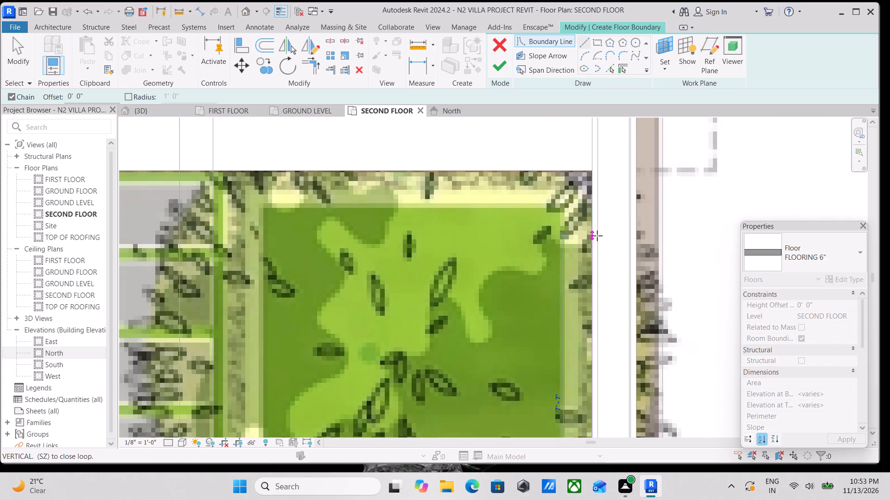
{"action": "middle_click_drag", "start_coordinate": [596, 299], "coordinate": [593, 344]}
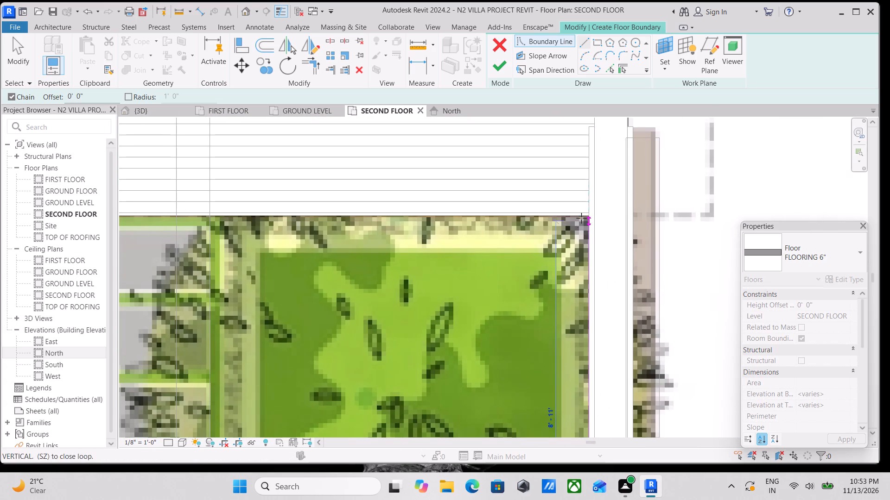
{"action": "left_click", "coordinate": [586, 218]}
Draw a horizontal boundary line along the wood deck's edge to the tree planters' outer corner, closing the terrace lawn outline.
{"action": "middle_click_drag", "start_coordinate": [409, 205], "coordinate": [579, 219]}
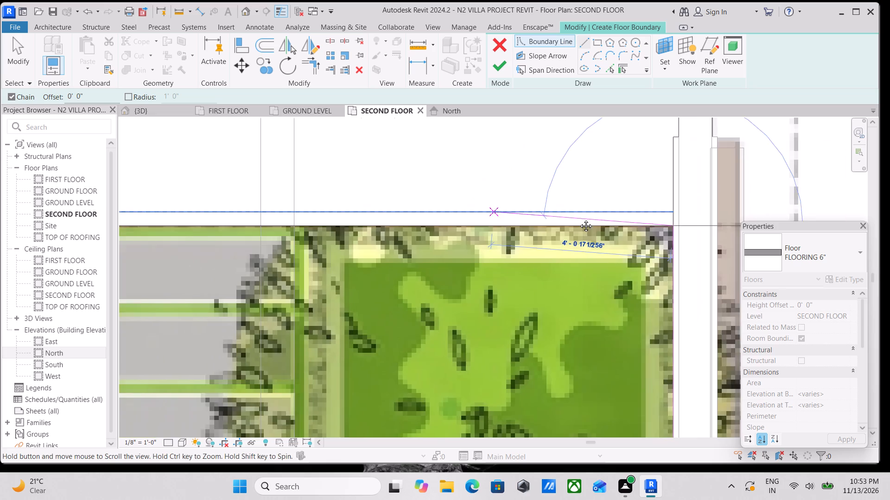
{"action": "middle_click_drag", "start_coordinate": [579, 219], "coordinate": [687, 222]}
{"action": "middle_click_drag", "start_coordinate": [377, 204], "coordinate": [570, 185]}
{"action": "scroll", "coordinate": [439, 211], "scroll_direction": "down", "scroll_amount": 3}
{"action": "middle_click_drag", "start_coordinate": [439, 211], "coordinate": [590, 204]}
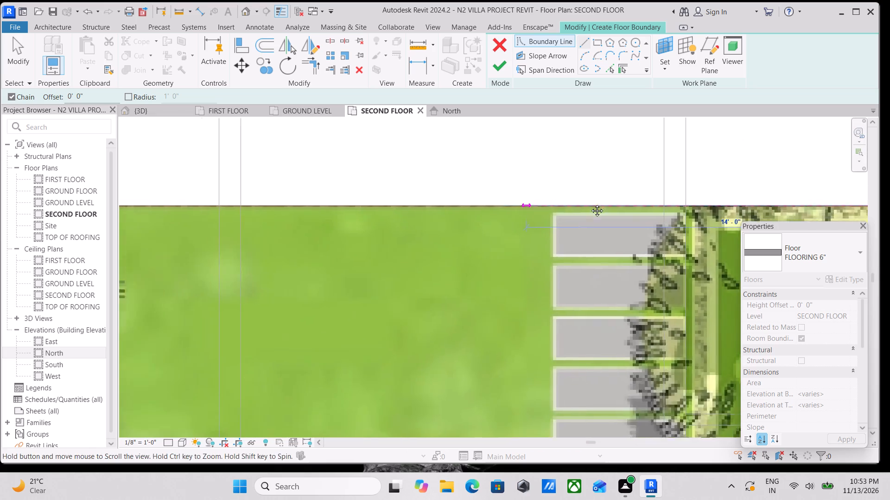
{"action": "middle_click_drag", "start_coordinate": [590, 204], "coordinate": [612, 204]}
{"action": "scroll", "coordinate": [612, 204], "scroll_direction": "up", "scroll_amount": 1}
{"action": "scroll", "coordinate": [440, 217], "scroll_direction": "down", "scroll_amount": 3}
{"action": "middle_click_drag", "start_coordinate": [433, 217], "coordinate": [546, 211]}
{"action": "scroll", "coordinate": [465, 209], "scroll_direction": "down", "scroll_amount": 1}
{"action": "middle_click_drag", "start_coordinate": [439, 209], "coordinate": [583, 221]}
{"action": "scroll", "coordinate": [515, 205], "scroll_direction": "down", "scroll_amount": 3}
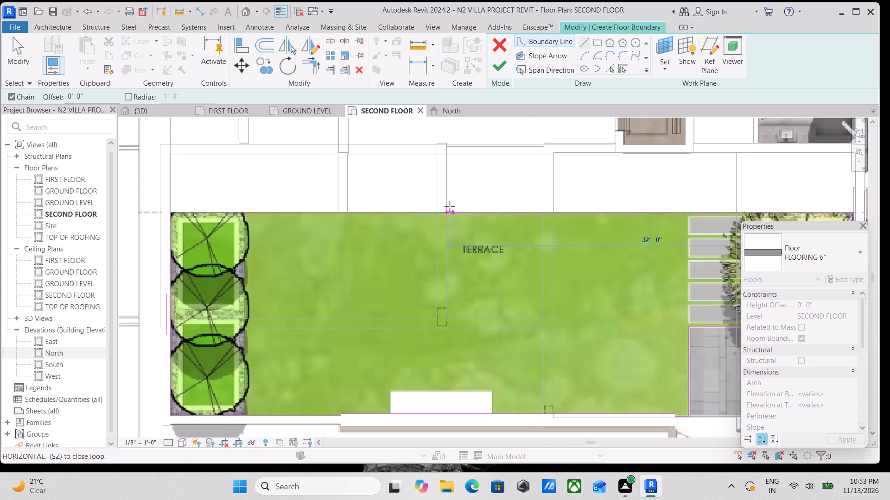
{"action": "middle_click_drag", "start_coordinate": [450, 206], "coordinate": [529, 202]}
{"action": "scroll", "coordinate": [400, 204], "scroll_direction": "up", "scroll_amount": 3}
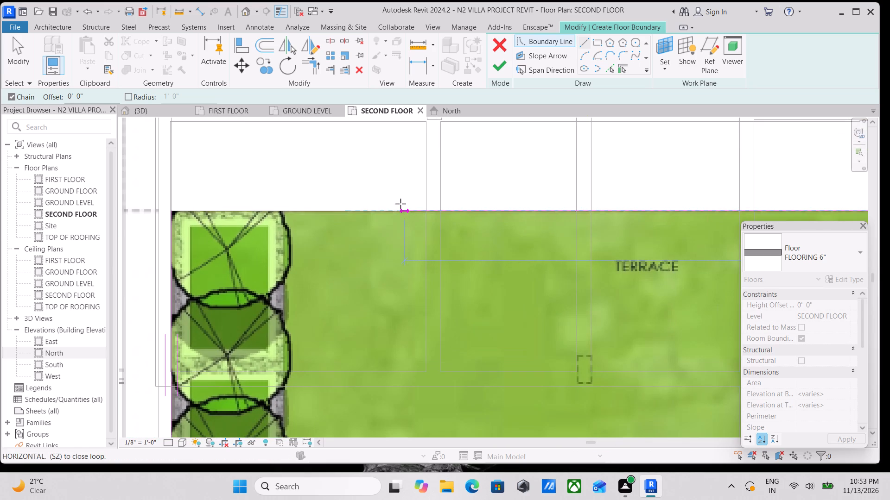
{"action": "scroll", "coordinate": [175, 211], "scroll_direction": "up", "scroll_amount": 3}
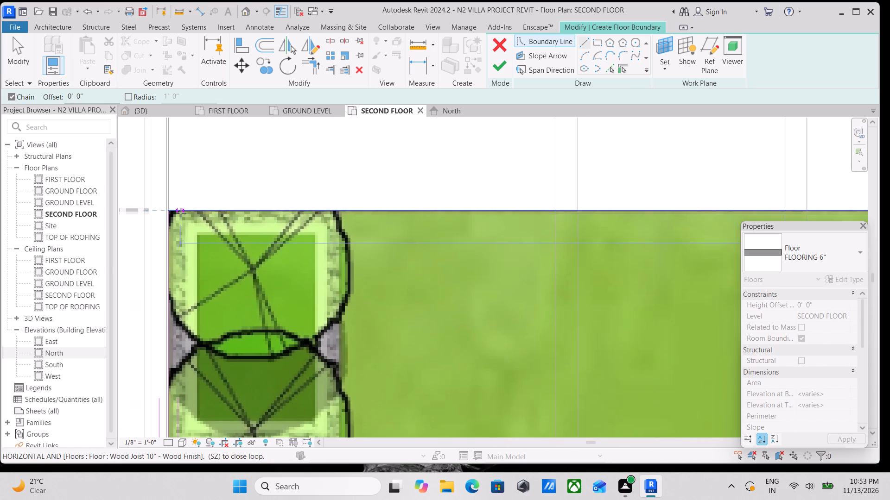
{"action": "scroll", "coordinate": [164, 222], "scroll_direction": "up", "scroll_amount": 4}
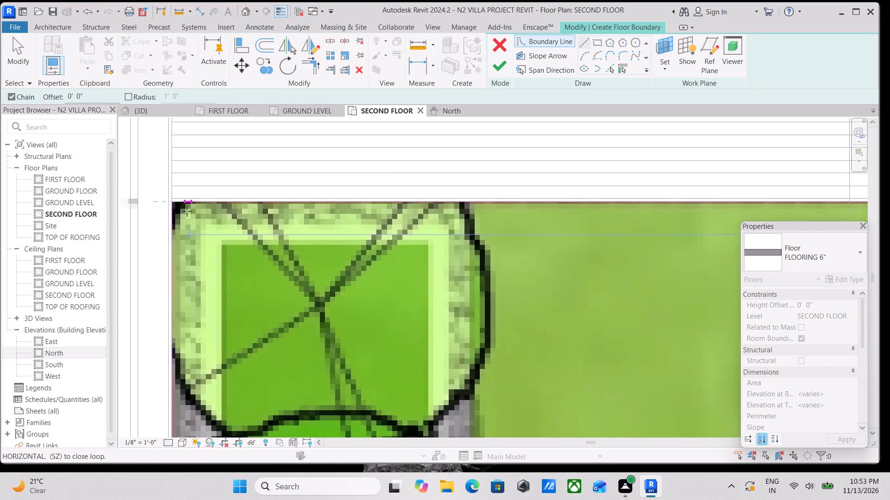
{"action": "middle_click_drag", "start_coordinate": [168, 205], "coordinate": [370, 66]}
{"action": "scroll", "coordinate": [370, 66], "scroll_direction": "down", "scroll_amount": 1}
{"action": "middle_click_drag", "start_coordinate": [370, 66], "coordinate": [387, 212]}
{"action": "scroll", "coordinate": [387, 205], "scroll_direction": "down", "scroll_amount": 1}
{"action": "middle_click_drag", "start_coordinate": [382, 206], "coordinate": [383, 208]}
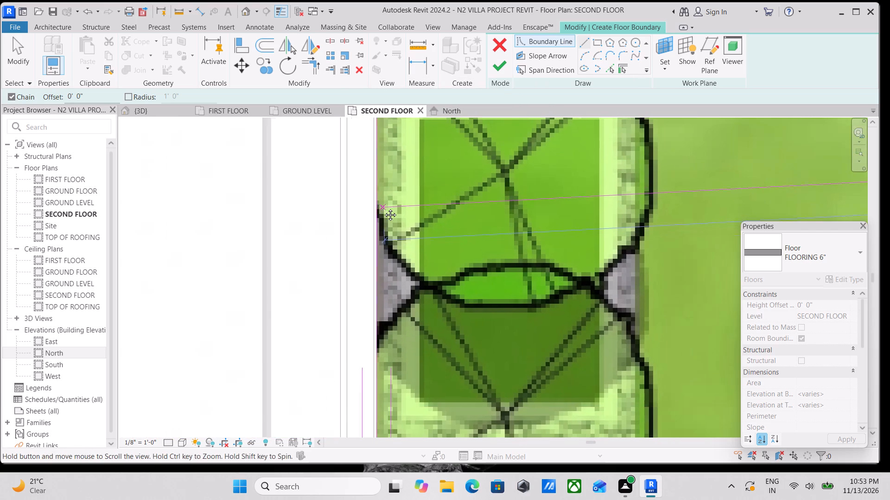
{"action": "middle_click_drag", "start_coordinate": [383, 208], "coordinate": [383, 270]}
{"action": "scroll", "coordinate": [381, 228], "scroll_direction": "up", "scroll_amount": 1}
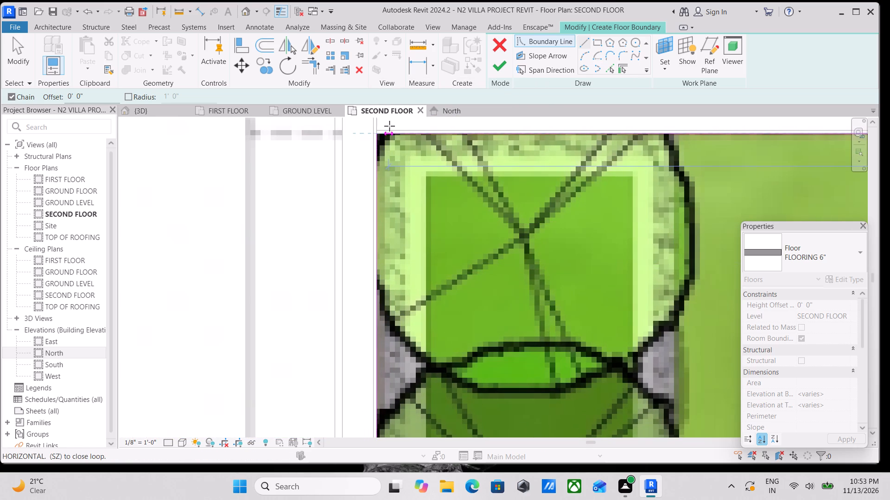
{"action": "left_click", "coordinate": [380, 137]}
Check the closed lawn boundary from above in the 3D view and finish the FLOORING 6" floor sketch.
{"action": "scroll", "coordinate": [370, 224], "scroll_direction": "down", "scroll_amount": 1}
{"action": "middle_click_drag", "start_coordinate": [367, 198], "coordinate": [369, 0]}
{"action": "scroll", "coordinate": [373, 13], "scroll_direction": "down", "scroll_amount": 1}
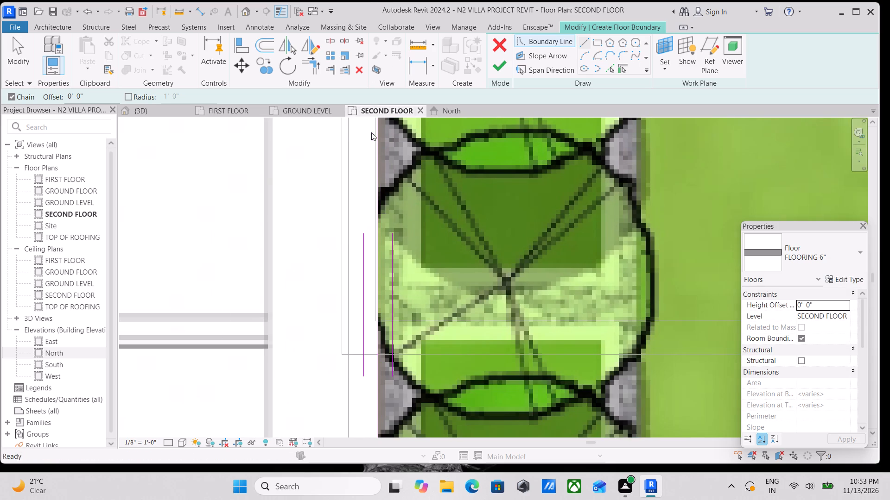
{"action": "middle_click_drag", "start_coordinate": [359, 203], "coordinate": [367, 206]}
{"action": "middle_click_drag", "start_coordinate": [402, 175], "coordinate": [400, 115]}
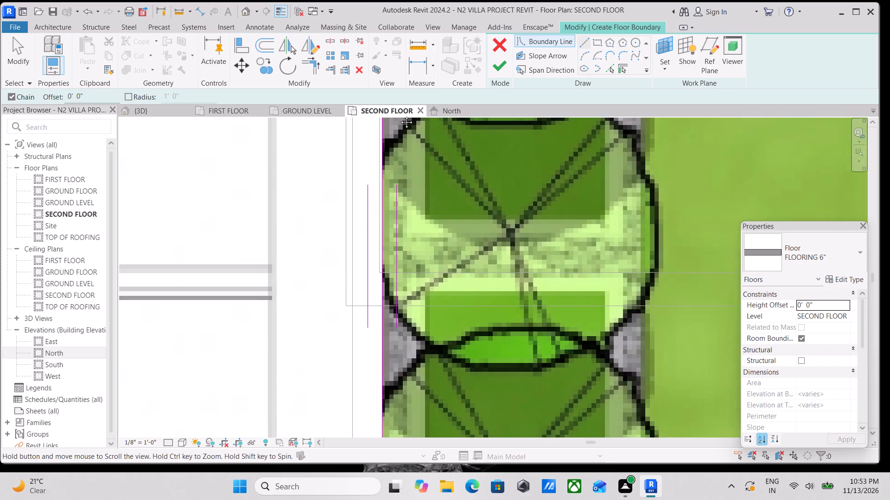
{"action": "middle_click_drag", "start_coordinate": [400, 115], "coordinate": [399, 109]}
{"action": "scroll", "coordinate": [399, 109], "scroll_direction": "down", "scroll_amount": 2}
{"action": "middle_click_drag", "start_coordinate": [399, 109], "coordinate": [406, 30]}
{"action": "scroll", "coordinate": [406, 59], "scroll_direction": "down", "scroll_amount": 1}
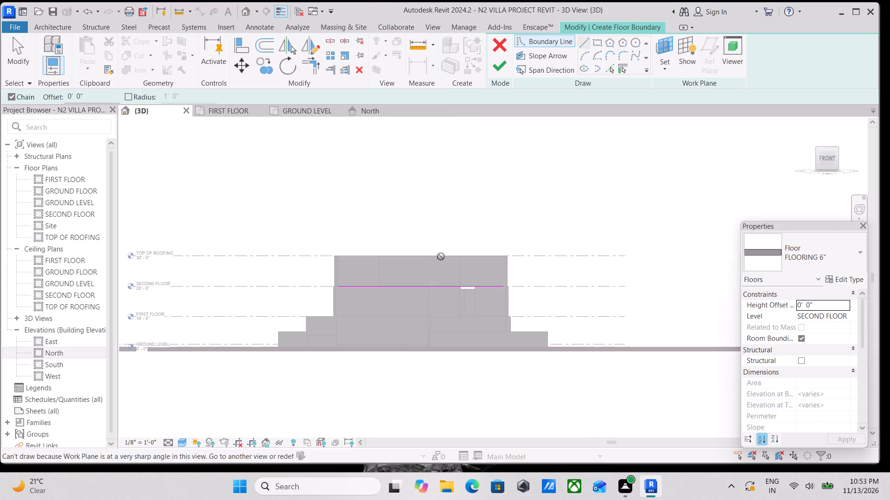
{"action": "middle_click_drag", "start_coordinate": [441, 256], "coordinate": [437, 498], "text": "shift"}
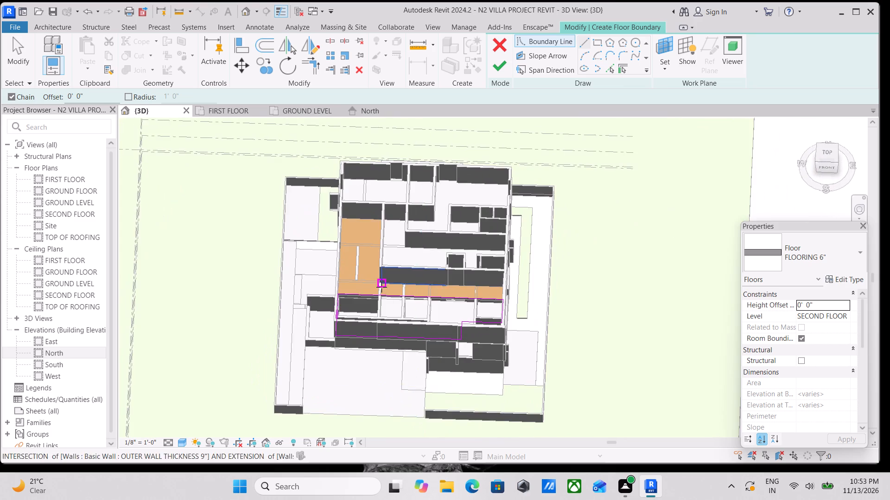
{"action": "middle_click_drag", "start_coordinate": [382, 287], "coordinate": [395, 394], "text": "shift"}
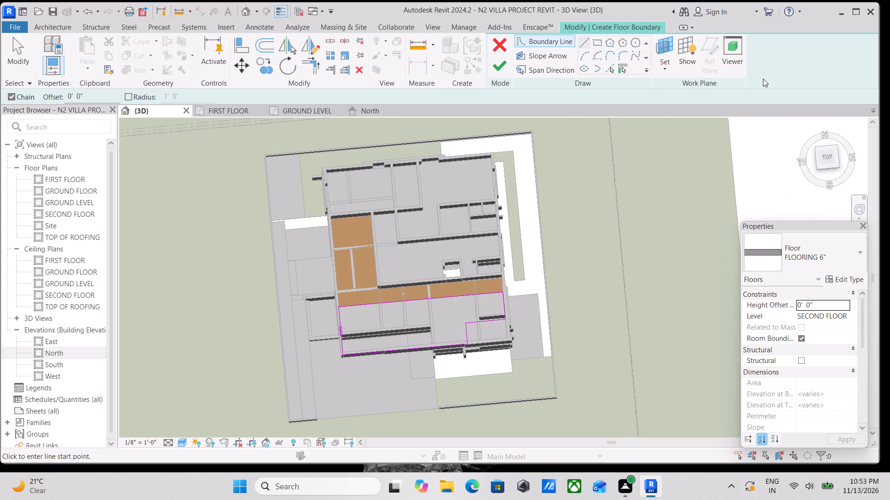
{"action": "left_click", "coordinate": [825, 159]}
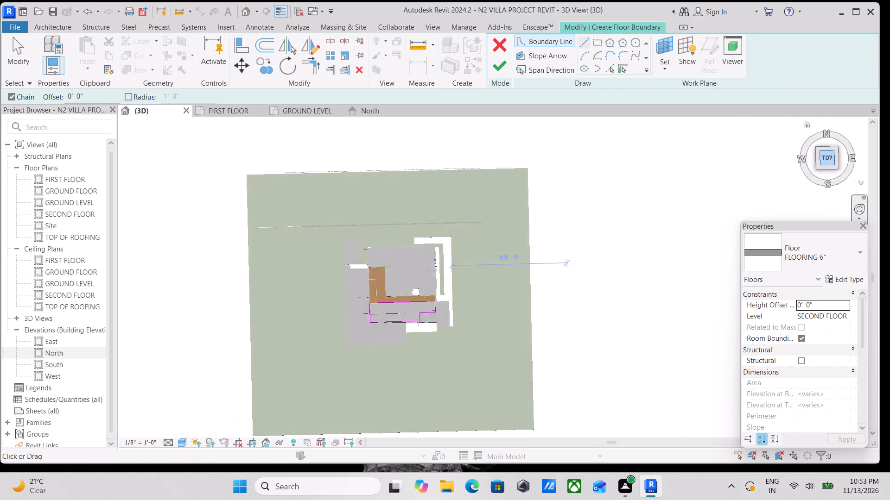
{"action": "scroll", "coordinate": [451, 313], "scroll_direction": "up", "scroll_amount": 4}
{"action": "scroll", "coordinate": [500, 246], "scroll_direction": "up", "scroll_amount": 3}
{"action": "scroll", "coordinate": [537, 284], "scroll_direction": "up", "scroll_amount": 4}
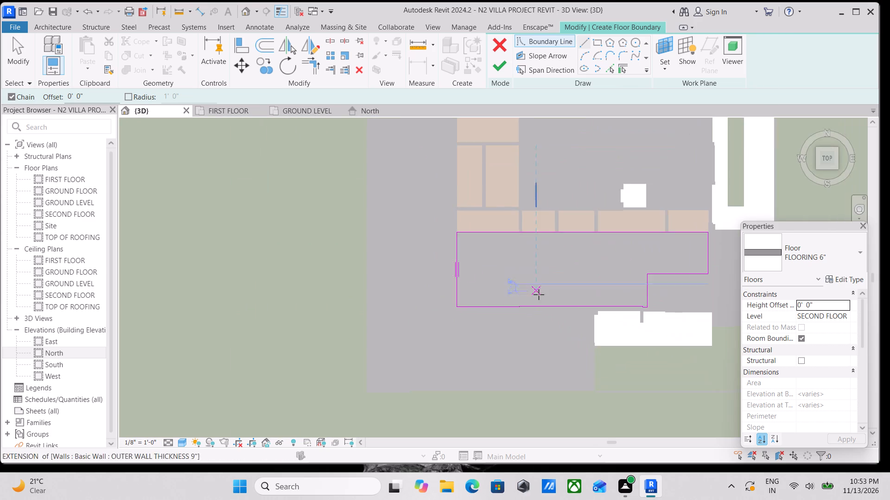
{"action": "scroll", "coordinate": [543, 301], "scroll_direction": "up", "scroll_amount": 8}
{"action": "middle_click_drag", "start_coordinate": [381, 207], "coordinate": [439, 408]}
{"action": "scroll", "coordinate": [495, 304], "scroll_direction": "down", "scroll_amount": 1}
{"action": "middle_click_drag", "start_coordinate": [495, 304], "coordinate": [467, 244]}
{"action": "key", "text": "Escape"}
{"action": "key", "text": "Escape"}
{"action": "scroll", "coordinate": [384, 236], "scroll_direction": "down", "scroll_amount": 4}
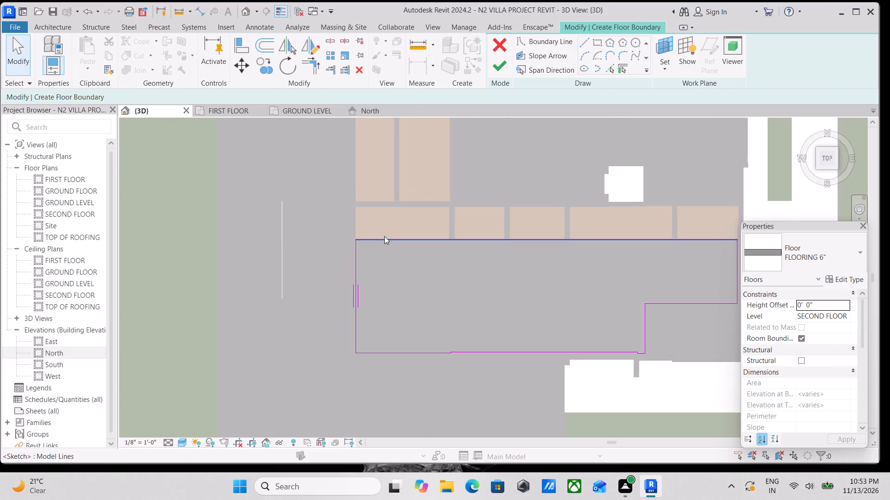
{"action": "middle_click_drag", "start_coordinate": [384, 236], "coordinate": [342, 212]}
{"action": "left_click", "coordinate": [500, 58]}
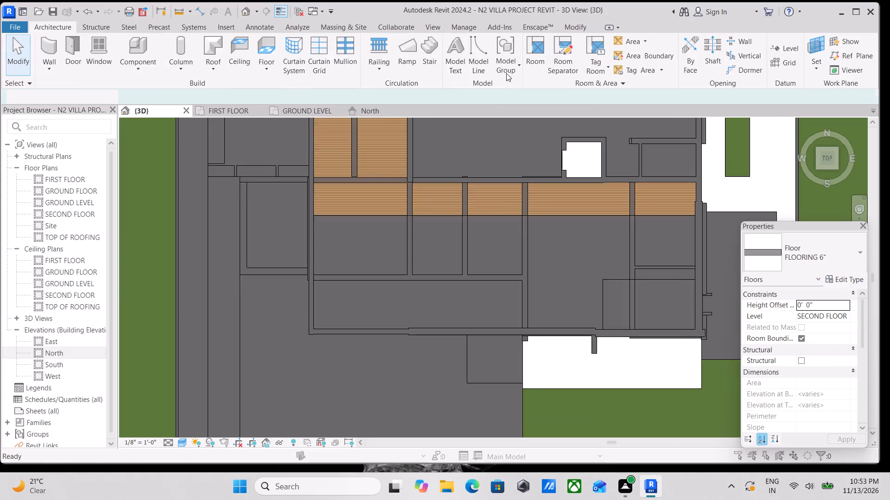
Select the new terrace lawn floor in the top 3D view to check its extent against the walls and wood deck.
{"action": "left_click", "coordinate": [544, 249]}
{"action": "middle_click_drag", "start_coordinate": [621, 289], "coordinate": [525, 260]}
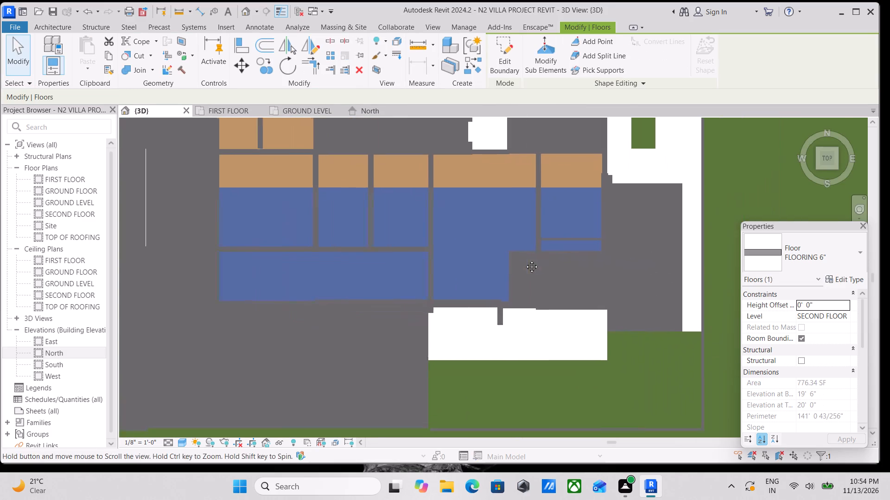
{"action": "middle_click_drag", "start_coordinate": [525, 260], "coordinate": [525, 260]}
{"action": "scroll", "coordinate": [530, 262], "scroll_direction": "up", "scroll_amount": 2}
{"action": "middle_click_drag", "start_coordinate": [531, 263], "coordinate": [538, 277]}
{"action": "scroll", "coordinate": [539, 279], "scroll_direction": "down", "scroll_amount": 4}
{"action": "key", "text": "Escape"}
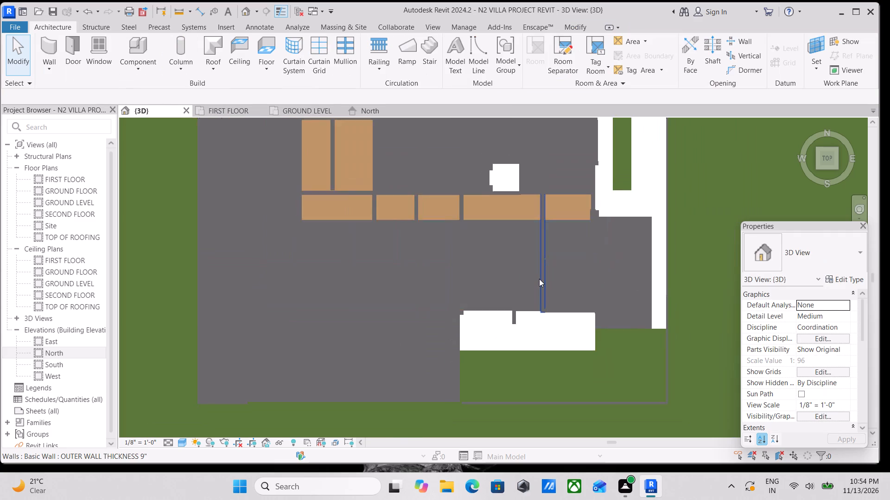
{"action": "key", "text": "Escape"}
{"action": "scroll", "coordinate": [539, 279], "scroll_direction": "down", "scroll_amount": 3}
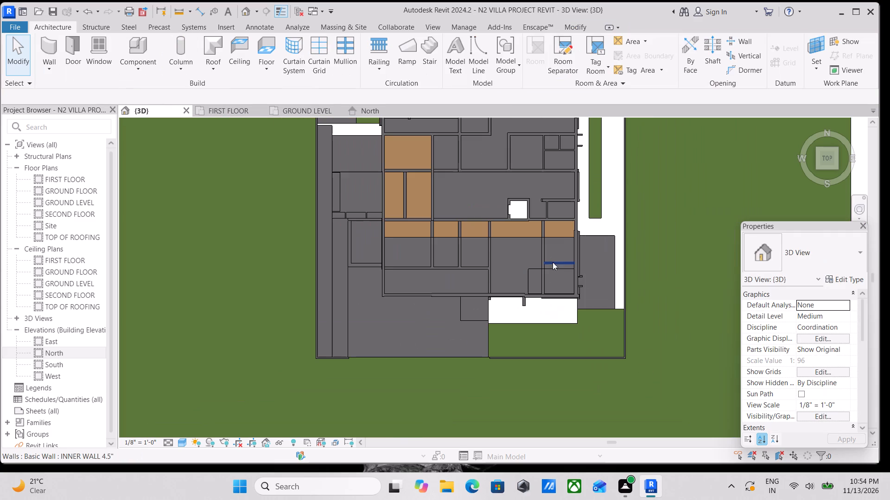
Examine the villa in 3D from all sides, checking the second-floor terrace floors, wood deck and outer walls.
{"action": "middle_click_drag", "start_coordinate": [554, 214], "coordinate": [615, 0], "text": "shift"}
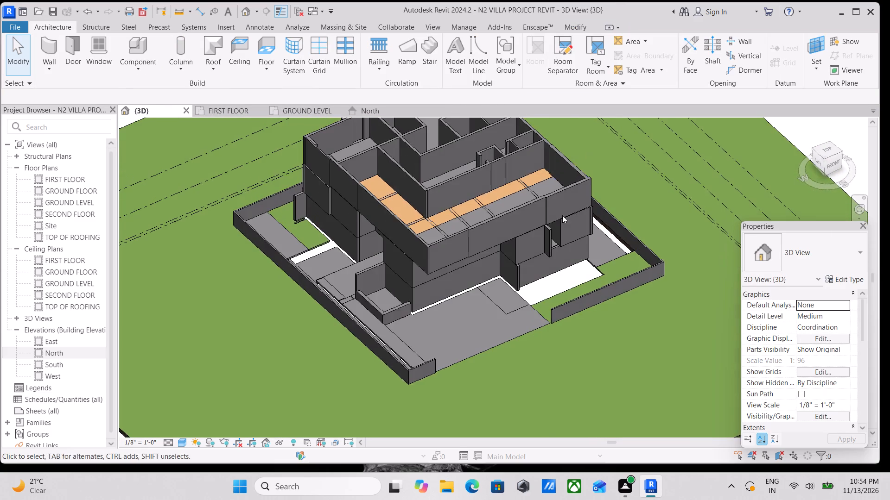
{"action": "middle_click_drag", "start_coordinate": [572, 191], "coordinate": [766, 149], "text": "shift"}
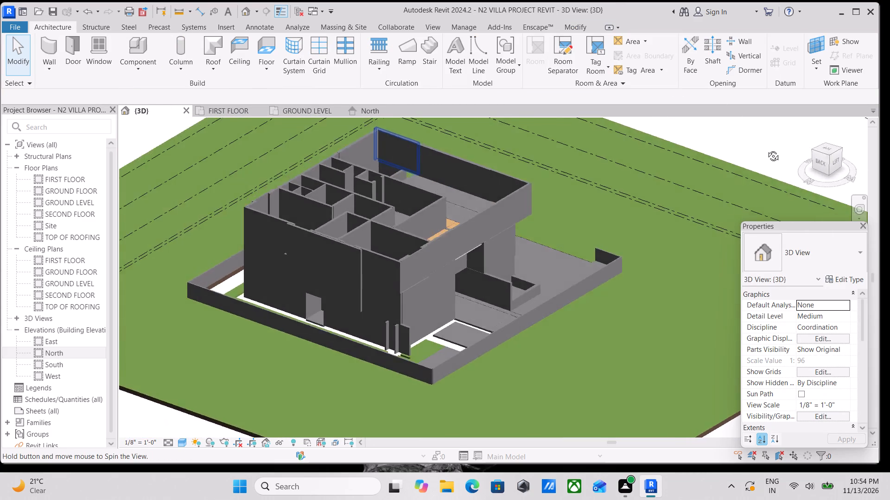
{"action": "middle_click_drag", "start_coordinate": [766, 149], "coordinate": [658, 239], "text": "shift"}
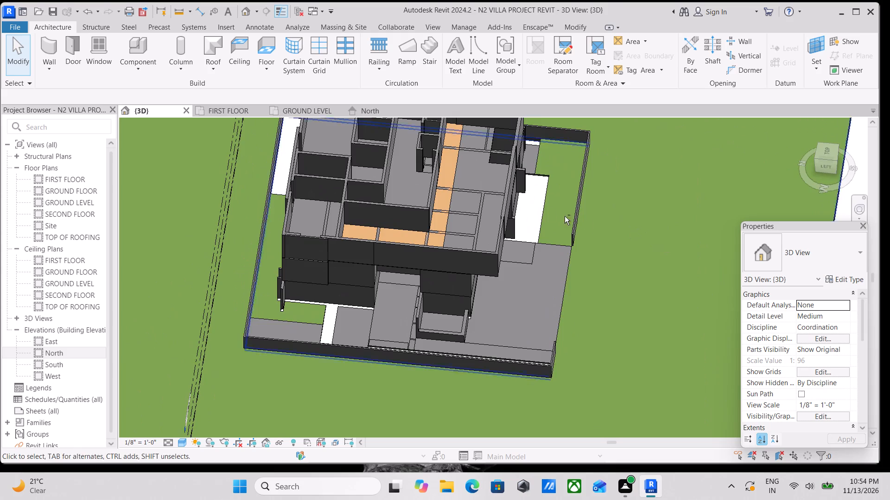
{"action": "middle_click_drag", "start_coordinate": [538, 204], "coordinate": [446, 257], "text": "shift"}
{"action": "middle_click_drag", "start_coordinate": [585, 200], "coordinate": [566, 264], "text": "shift"}
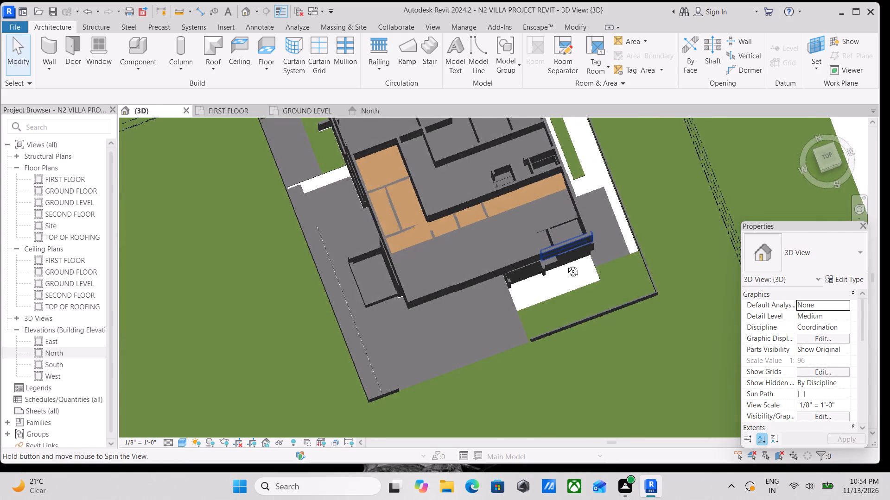
{"action": "middle_click_drag", "start_coordinate": [566, 264], "coordinate": [585, 127], "text": "shift"}
{"action": "middle_click_drag", "start_coordinate": [572, 198], "coordinate": [609, 128], "text": "shift"}
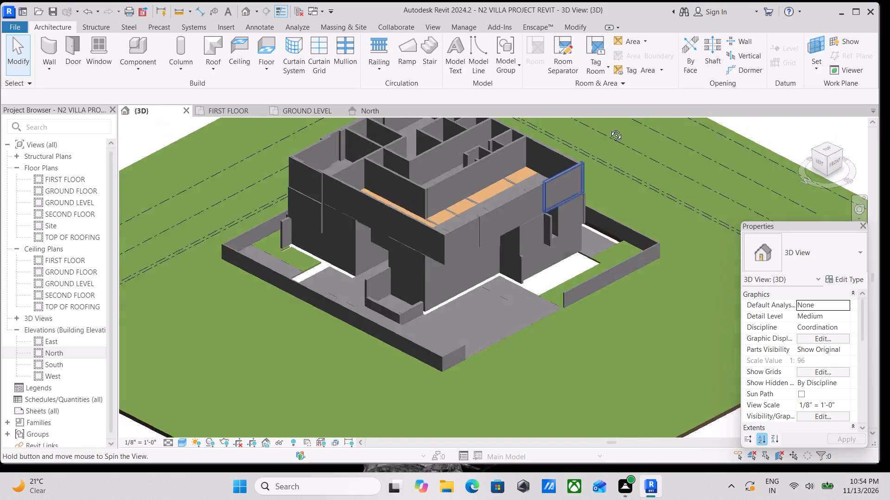
{"action": "middle_click_drag", "start_coordinate": [609, 128], "coordinate": [502, 120], "text": "shift"}
{"action": "middle_click_drag", "start_coordinate": [516, 188], "coordinate": [515, 187], "text": "shift"}
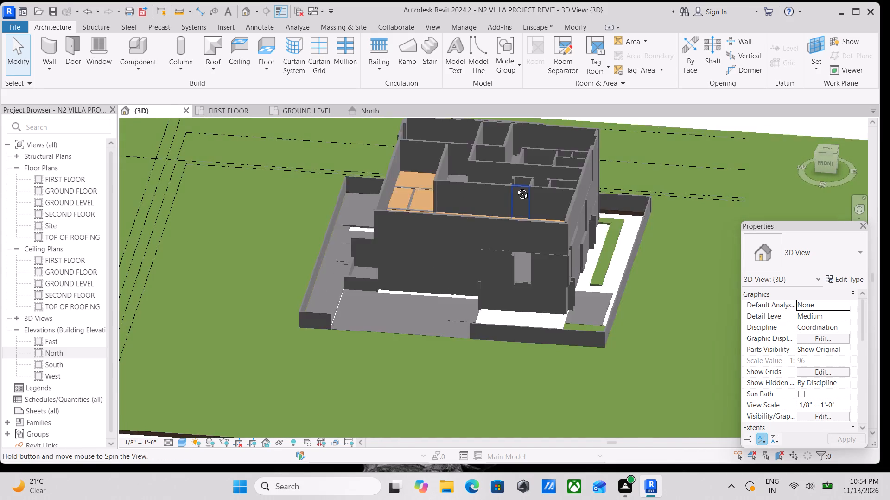
{"action": "middle_click_drag", "start_coordinate": [515, 187], "coordinate": [443, 152], "text": "shift"}
{"action": "scroll", "coordinate": [449, 156], "scroll_direction": "up", "scroll_amount": 1, "text": "shift"}
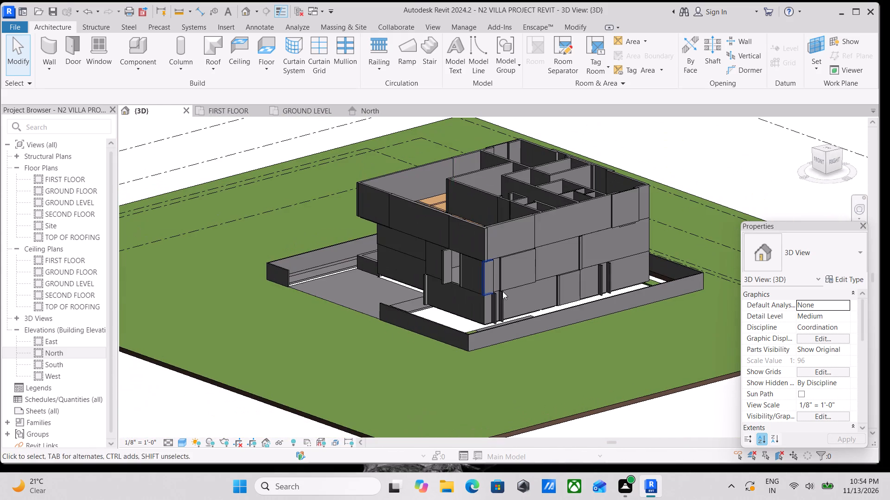
{"action": "scroll", "coordinate": [505, 315], "scroll_direction": "up", "scroll_amount": 2}
{"action": "middle_click_drag", "start_coordinate": [497, 281], "coordinate": [514, 272], "text": "shift"}
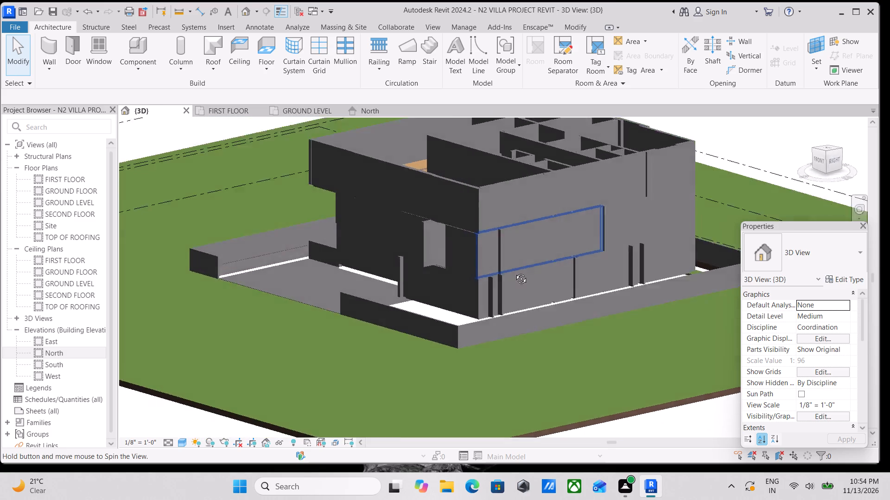
{"action": "middle_click_drag", "start_coordinate": [514, 272], "coordinate": [566, 281], "text": "shift"}
{"action": "scroll", "coordinate": [566, 281], "scroll_direction": "up", "scroll_amount": 1}
{"action": "scroll", "coordinate": [436, 191], "scroll_direction": "down", "scroll_amount": 1}
{"action": "middle_click_drag", "start_coordinate": [436, 191], "coordinate": [501, 325], "text": "shift"}
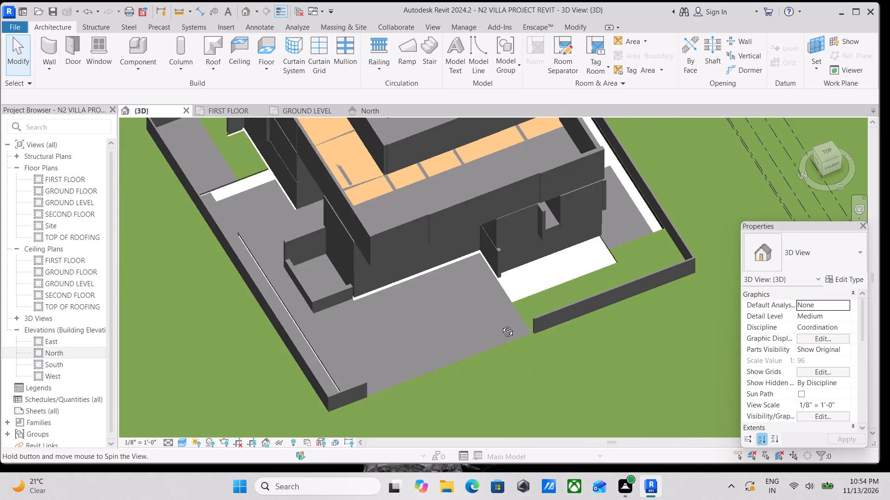
{"action": "middle_click_drag", "start_coordinate": [501, 325], "coordinate": [468, 226], "text": "shift"}
{"action": "scroll", "coordinate": [470, 226], "scroll_direction": "up", "scroll_amount": 1}
{"action": "scroll", "coordinate": [470, 226], "scroll_direction": "down", "scroll_amount": 4}
{"action": "scroll", "coordinate": [518, 239], "scroll_direction": "up", "scroll_amount": 3}
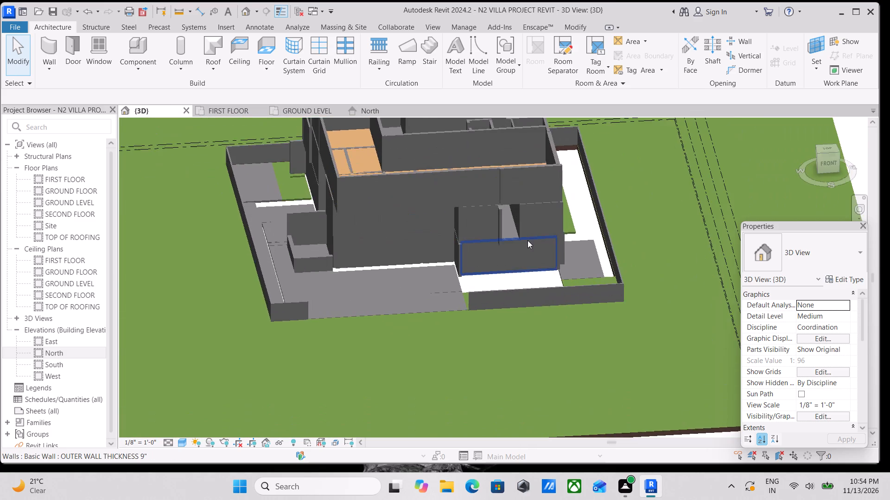
{"action": "scroll", "coordinate": [528, 240], "scroll_direction": "up", "scroll_amount": 2}
{"action": "middle_click_drag", "start_coordinate": [522, 237], "coordinate": [515, 246]}
{"action": "scroll", "coordinate": [515, 246], "scroll_direction": "down", "scroll_amount": 5}
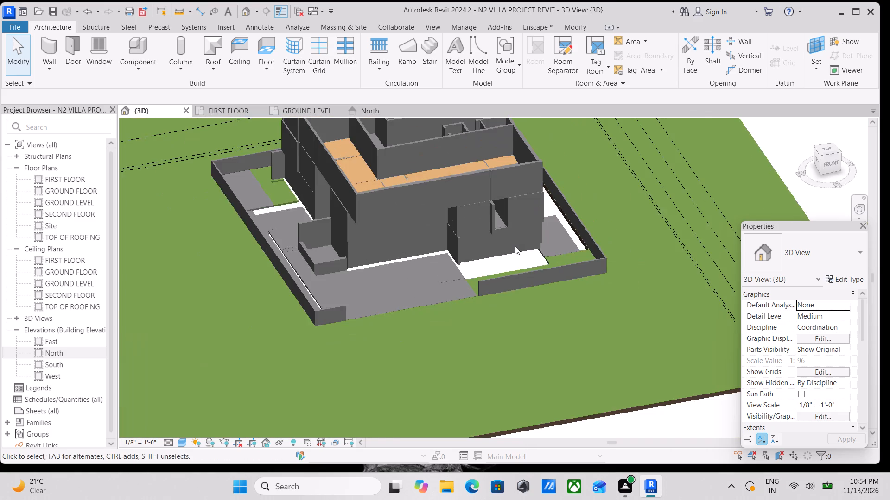
{"action": "scroll", "coordinate": [474, 250], "scroll_direction": "down", "scroll_amount": 3}
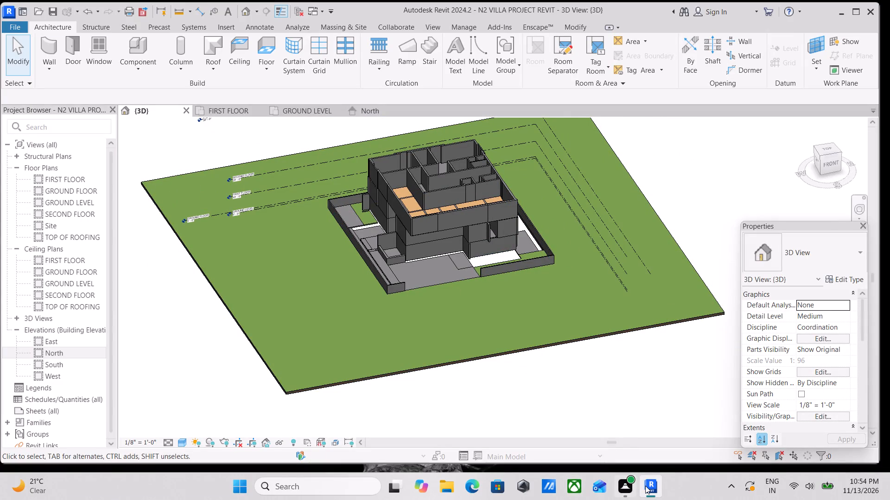
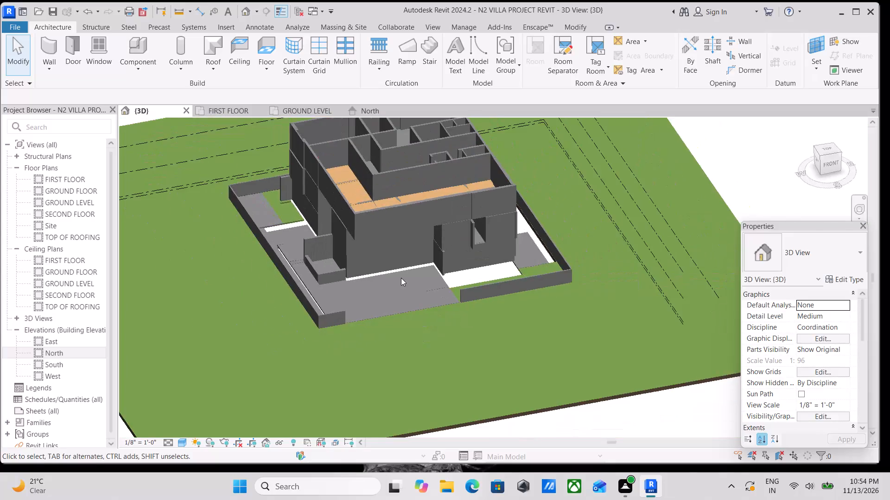
Examine the villa's exterior, compound and upper-floor wood flooring from several sides in the 3D view.
{"action": "middle_click_drag", "start_coordinate": [402, 280], "coordinate": [418, 338]}
{"action": "scroll", "coordinate": [418, 338], "scroll_direction": "up", "scroll_amount": 10}
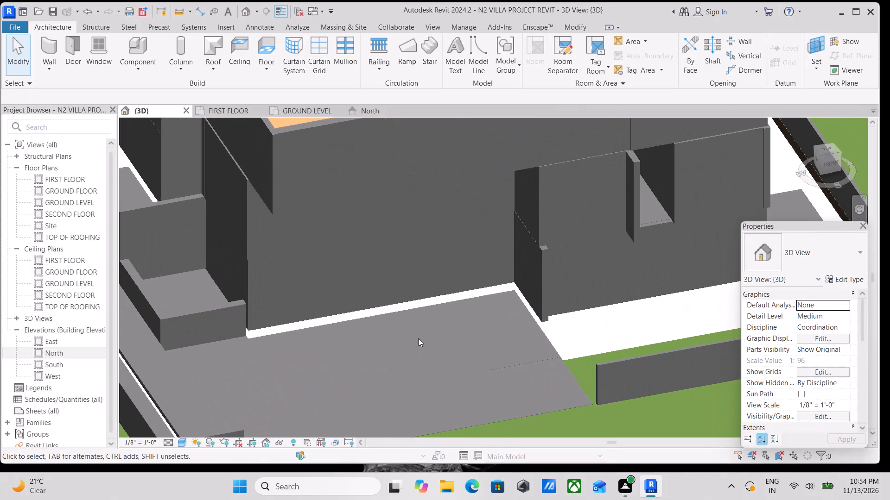
{"action": "scroll", "coordinate": [418, 338], "scroll_direction": "up", "scroll_amount": 7}
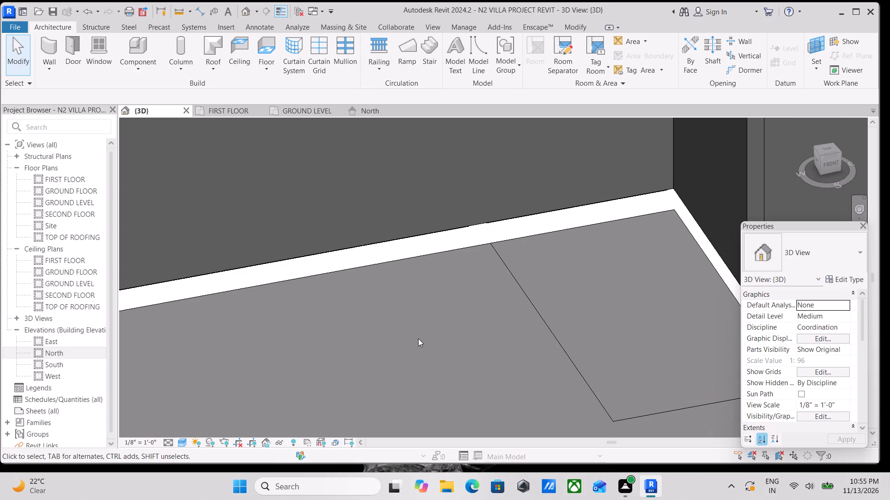
{"action": "scroll", "coordinate": [353, 319], "scroll_direction": "down", "scroll_amount": 16}
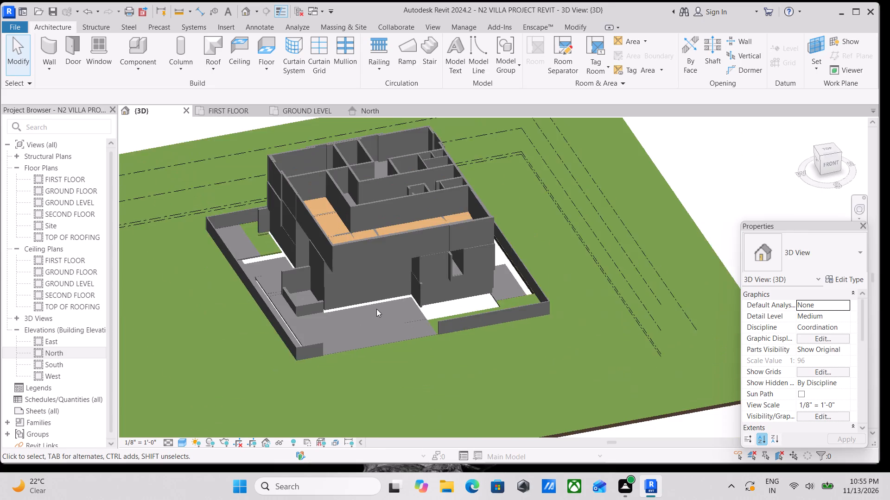
{"action": "middle_click_drag", "start_coordinate": [365, 324], "coordinate": [355, 337], "text": "shift"}
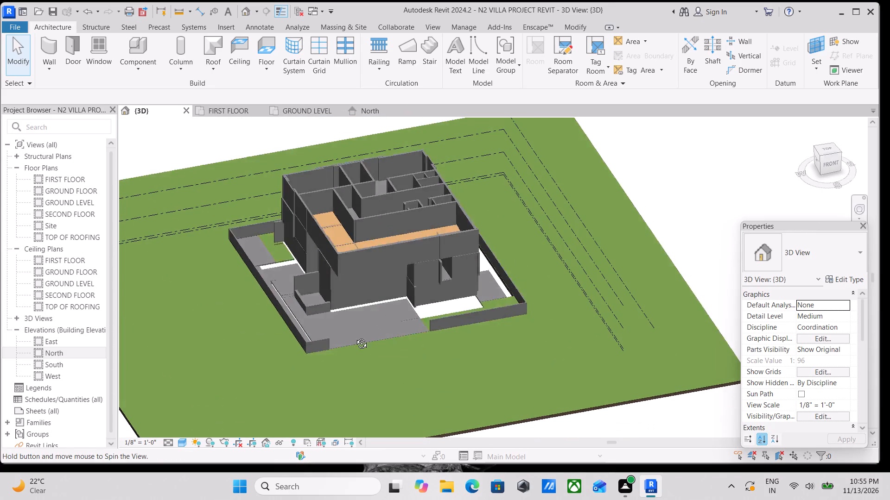
{"action": "middle_click_drag", "start_coordinate": [355, 337], "coordinate": [495, 321], "text": "shift"}
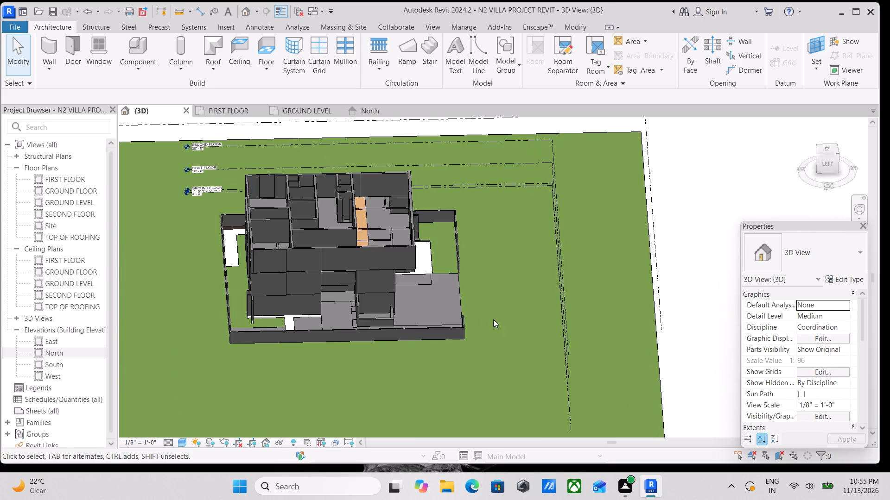
{"action": "middle_click_drag", "start_coordinate": [307, 308], "coordinate": [299, 331], "text": "shift"}
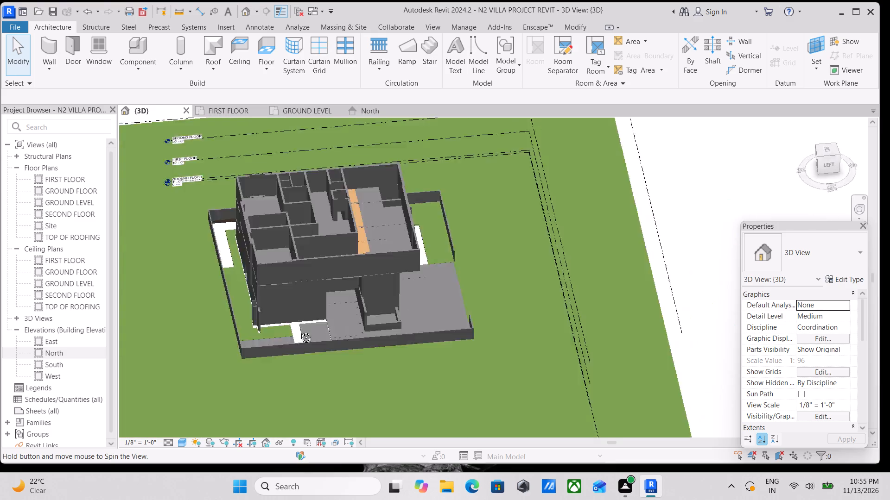
{"action": "middle_click_drag", "start_coordinate": [299, 331], "coordinate": [292, 329], "text": "shift"}
{"action": "middle_click_drag", "start_coordinate": [383, 276], "coordinate": [305, 315], "text": "shift"}
{"action": "scroll", "coordinate": [305, 315], "scroll_direction": "up", "scroll_amount": 3}
{"action": "scroll", "coordinate": [377, 201], "scroll_direction": "up", "scroll_amount": 7}
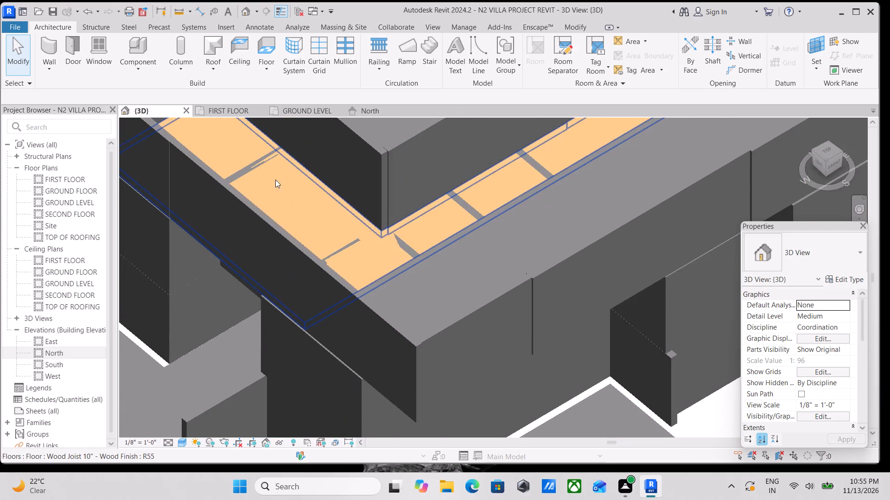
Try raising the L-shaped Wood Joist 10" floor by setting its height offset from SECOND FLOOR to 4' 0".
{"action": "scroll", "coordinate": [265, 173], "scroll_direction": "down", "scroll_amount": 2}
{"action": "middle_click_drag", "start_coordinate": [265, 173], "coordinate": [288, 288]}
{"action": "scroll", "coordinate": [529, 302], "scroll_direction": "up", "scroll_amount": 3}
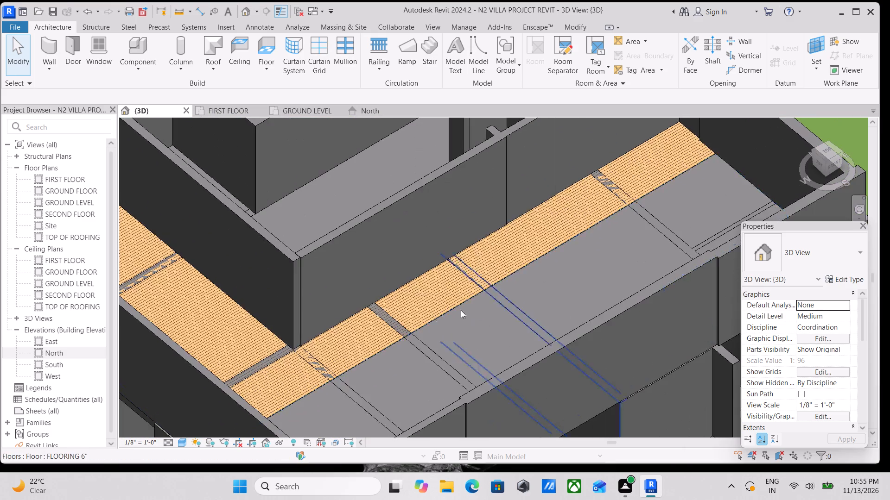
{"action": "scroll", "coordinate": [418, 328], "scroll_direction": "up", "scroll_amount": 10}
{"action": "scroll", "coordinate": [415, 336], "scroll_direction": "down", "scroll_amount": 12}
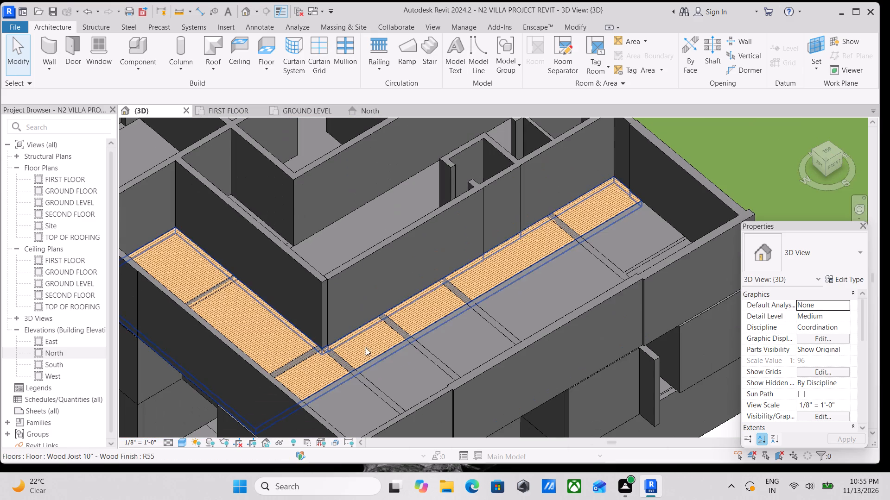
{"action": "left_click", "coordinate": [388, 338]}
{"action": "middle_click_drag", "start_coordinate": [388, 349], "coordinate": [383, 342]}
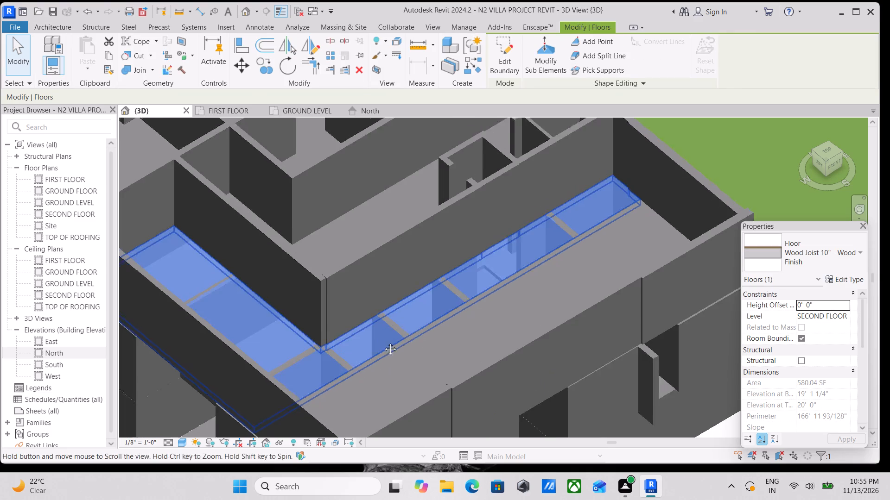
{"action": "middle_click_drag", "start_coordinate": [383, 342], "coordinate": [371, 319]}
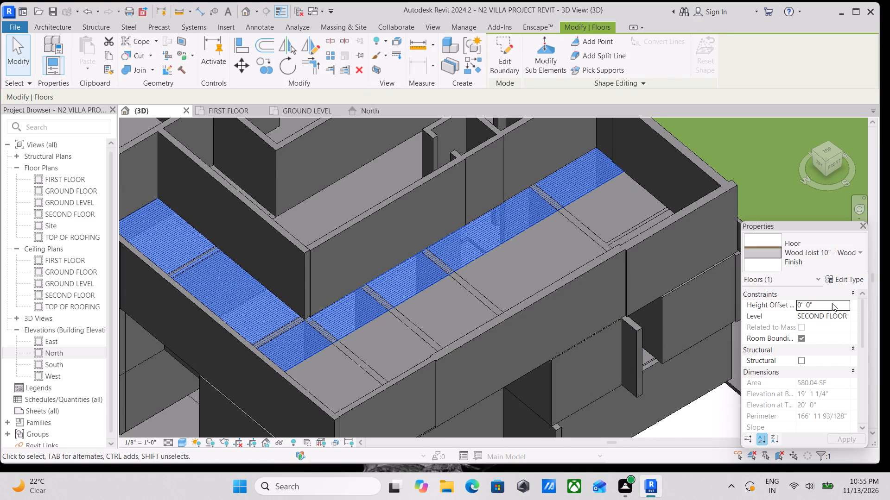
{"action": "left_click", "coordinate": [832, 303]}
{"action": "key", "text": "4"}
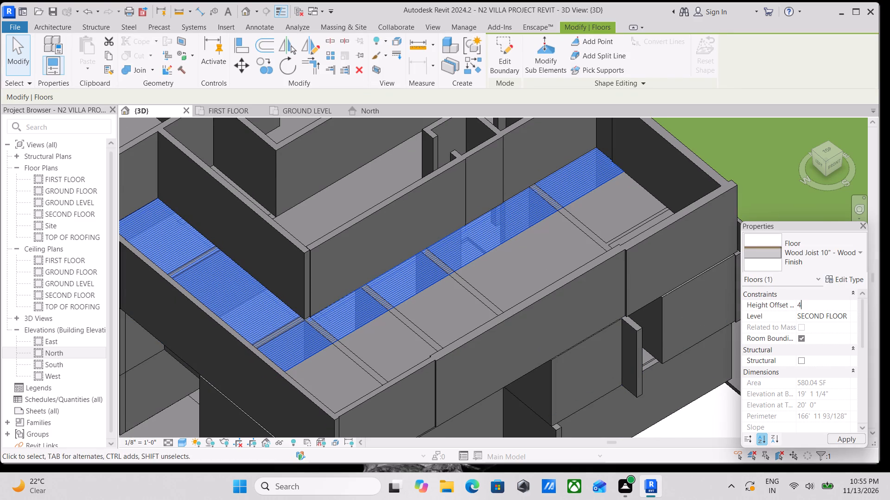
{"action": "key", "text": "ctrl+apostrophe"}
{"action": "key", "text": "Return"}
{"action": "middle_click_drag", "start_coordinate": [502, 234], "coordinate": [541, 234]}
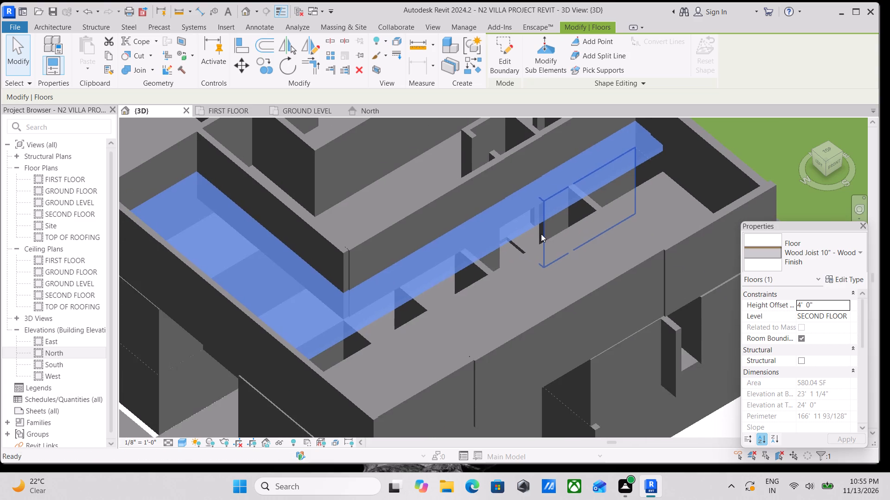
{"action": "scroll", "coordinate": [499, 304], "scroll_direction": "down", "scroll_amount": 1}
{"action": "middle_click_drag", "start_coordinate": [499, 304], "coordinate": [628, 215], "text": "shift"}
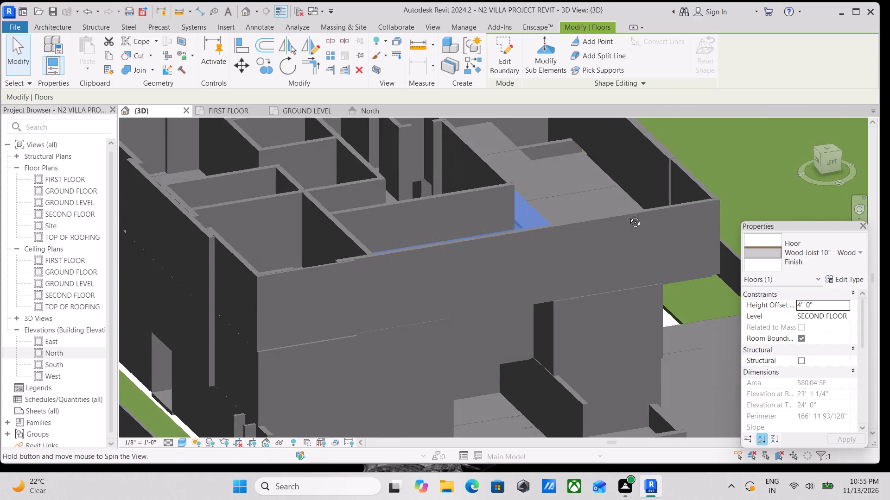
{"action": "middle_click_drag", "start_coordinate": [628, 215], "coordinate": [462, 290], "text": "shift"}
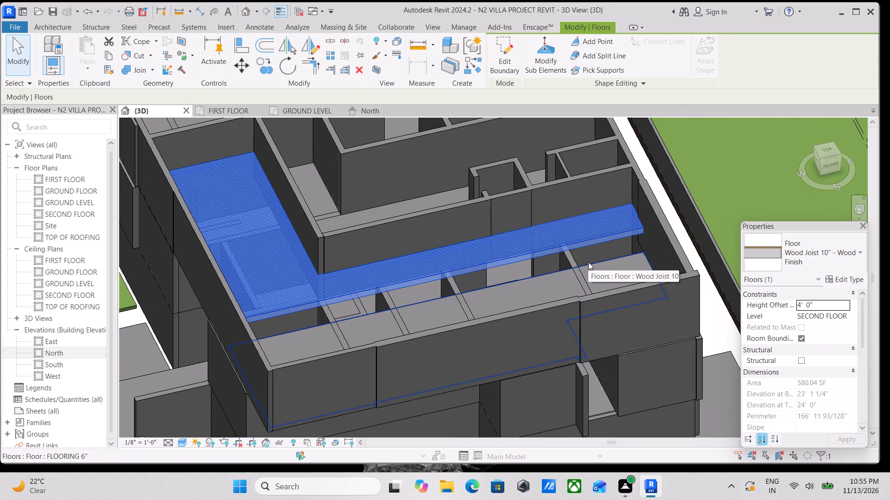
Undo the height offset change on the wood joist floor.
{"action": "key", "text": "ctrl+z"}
Examine the second-floor slabs and the surrounding walls from several angles.
{"action": "scroll", "coordinate": [477, 277], "scroll_direction": "up", "scroll_amount": 2}
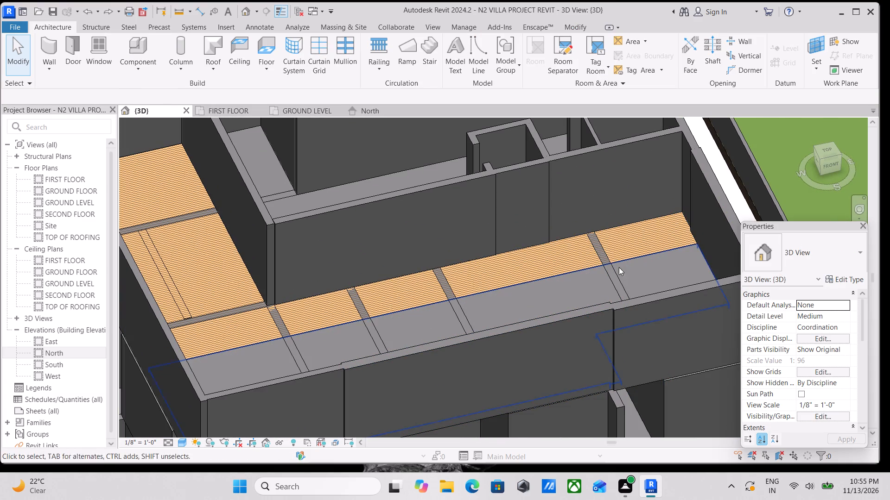
{"action": "middle_click_drag", "start_coordinate": [559, 269], "coordinate": [609, 269]}
{"action": "scroll", "coordinate": [471, 305], "scroll_direction": "up", "scroll_amount": 2}
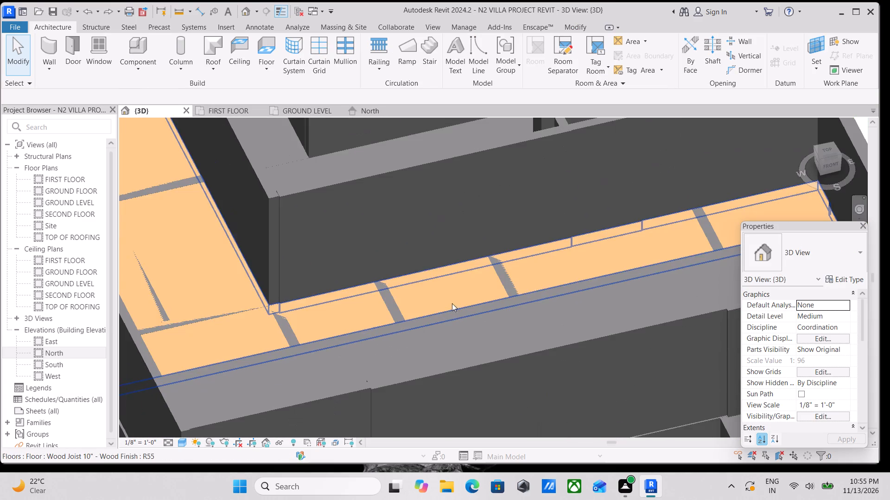
{"action": "middle_click_drag", "start_coordinate": [431, 298], "coordinate": [439, 304]}
{"action": "scroll", "coordinate": [439, 304], "scroll_direction": "up", "scroll_amount": 1}
{"action": "scroll", "coordinate": [439, 304], "scroll_direction": "down", "scroll_amount": 4}
{"action": "middle_click", "coordinate": [439, 304]}
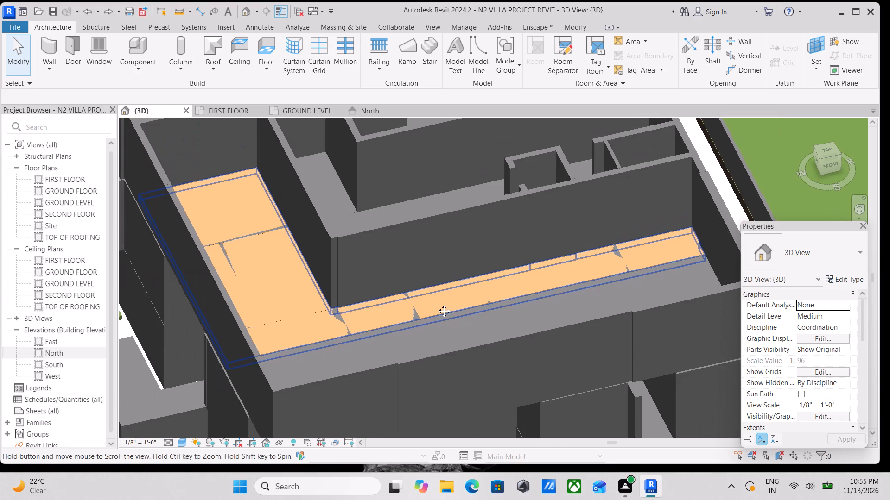
{"action": "scroll", "coordinate": [437, 304], "scroll_direction": "down", "scroll_amount": 4}
{"action": "scroll", "coordinate": [437, 304], "scroll_direction": "up", "scroll_amount": 1}
{"action": "middle_click_drag", "start_coordinate": [437, 304], "coordinate": [277, 205], "text": "shift"}
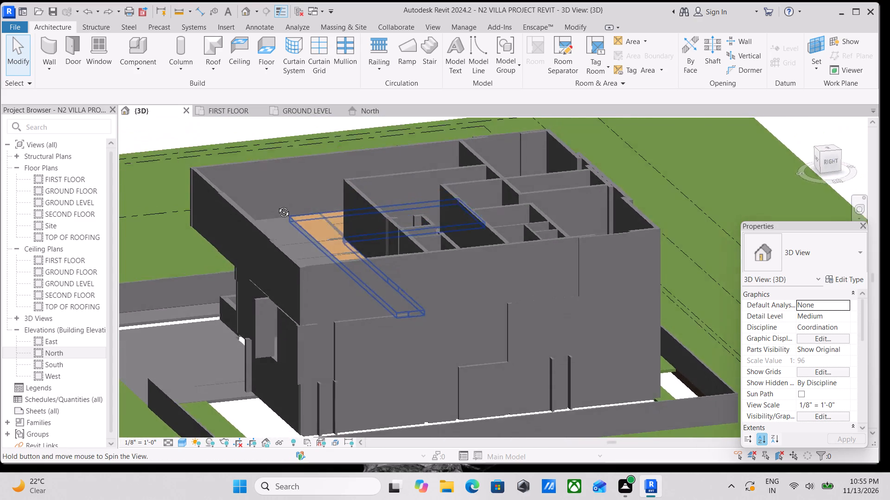
{"action": "middle_click_drag", "start_coordinate": [277, 205], "coordinate": [310, 289], "text": "shift"}
{"action": "scroll", "coordinate": [310, 289], "scroll_direction": "up", "scroll_amount": 1, "text": "shift"}
{"action": "scroll", "coordinate": [310, 289], "scroll_direction": "down", "scroll_amount": 6}
{"action": "middle_click_drag", "start_coordinate": [310, 289], "coordinate": [363, 294]}
{"action": "scroll", "coordinate": [363, 294], "scroll_direction": "up", "scroll_amount": 1}
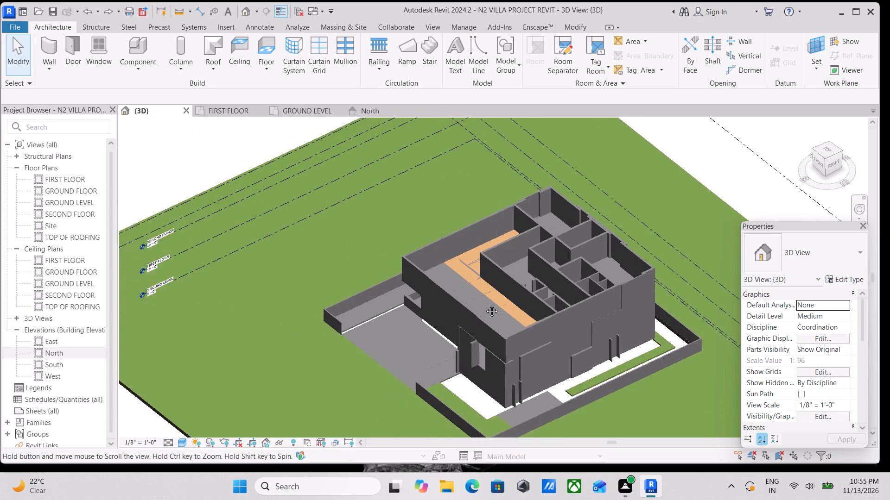
Edit the boundary of the second-level FLOORING 6" floor in top view and delete the two notch lines at its southeast corner.
{"action": "middle_click_drag", "start_coordinate": [481, 275], "coordinate": [586, 413], "text": "shift"}
{"action": "scroll", "coordinate": [586, 413], "scroll_direction": "up", "scroll_amount": 3, "text": "shift"}
{"action": "middle_click_drag", "start_coordinate": [616, 335], "coordinate": [608, 350], "text": "shift"}
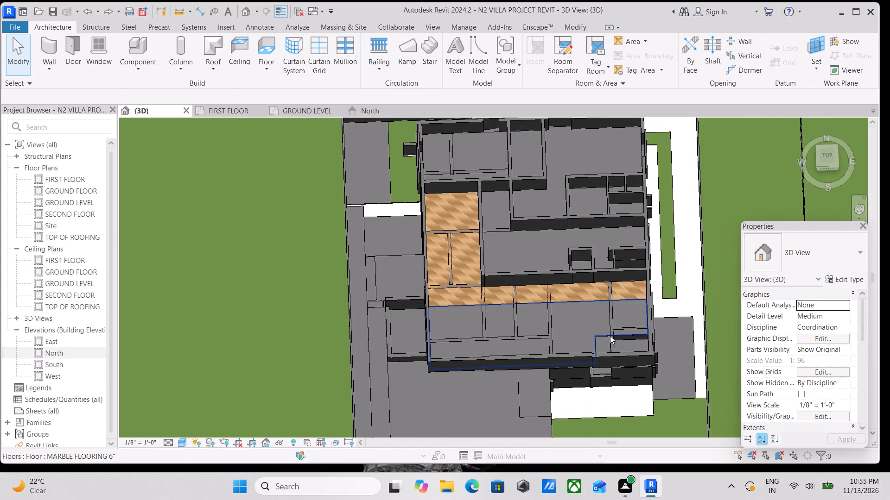
{"action": "left_click", "coordinate": [610, 336]}
{"action": "scroll", "coordinate": [610, 336], "scroll_direction": "up", "scroll_amount": 1}
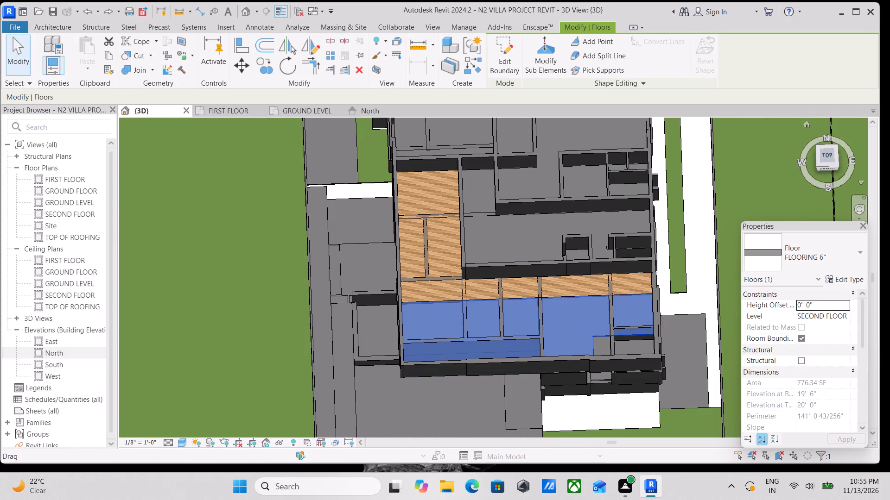
{"action": "left_click", "coordinate": [822, 155]}
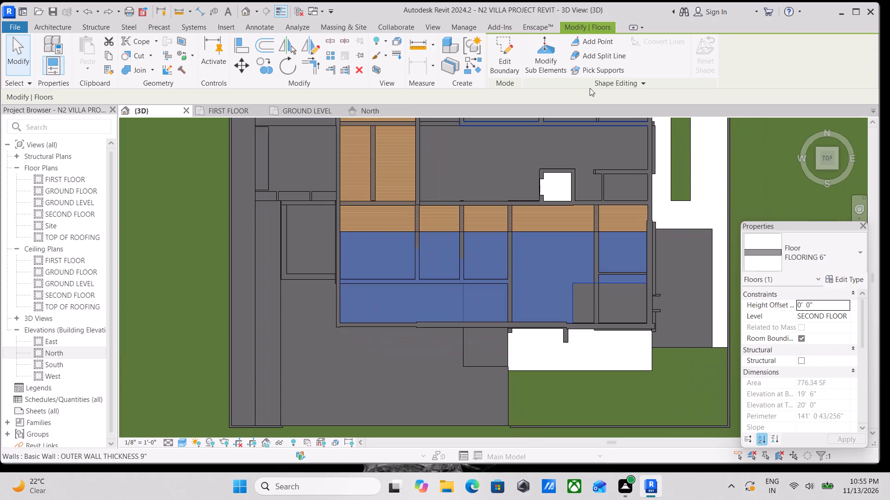
{"action": "left_click", "coordinate": [507, 46]}
{"action": "scroll", "coordinate": [585, 330], "scroll_direction": "up", "scroll_amount": 7}
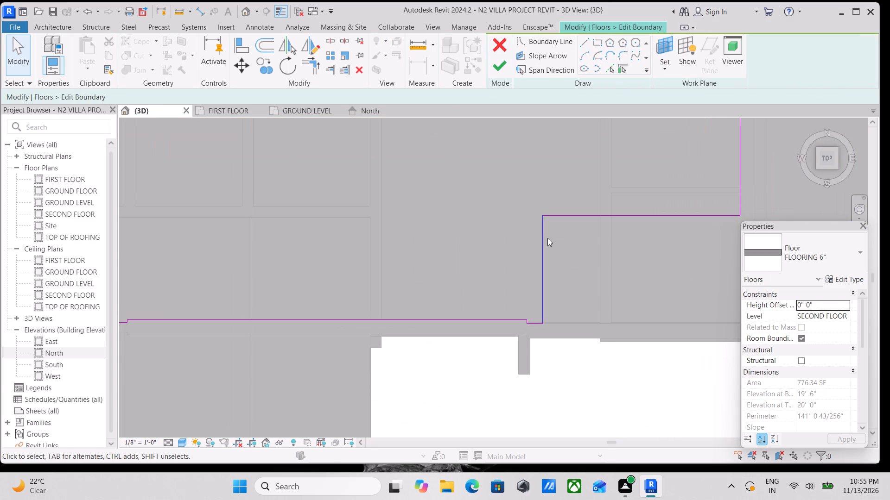
{"action": "left_click", "coordinate": [547, 238]}
{"action": "right_click", "coordinate": [547, 238]}
{"action": "left_click", "coordinate": [587, 288]}
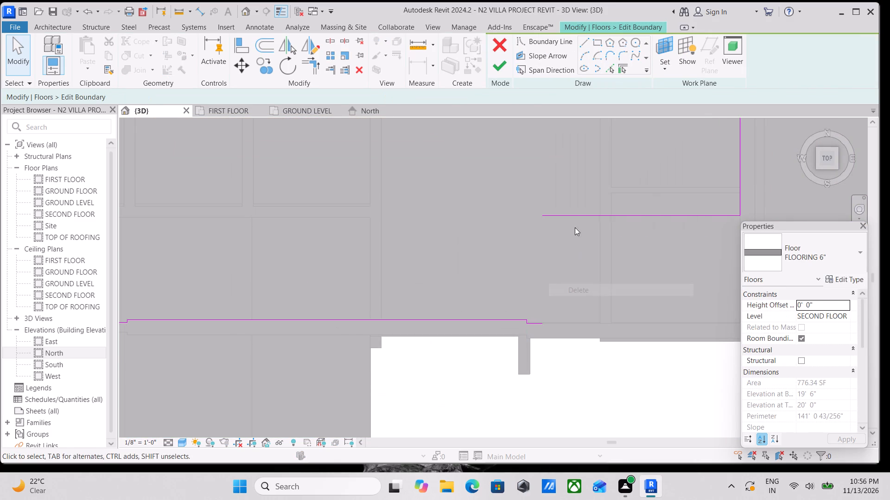
{"action": "left_click", "coordinate": [573, 211]}
{"action": "right_click", "coordinate": [573, 211]}
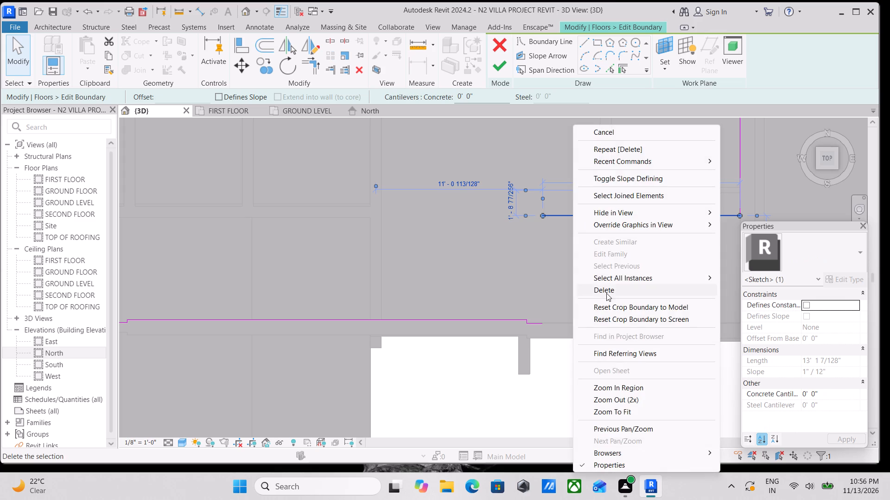
{"action": "left_click", "coordinate": [604, 290]}
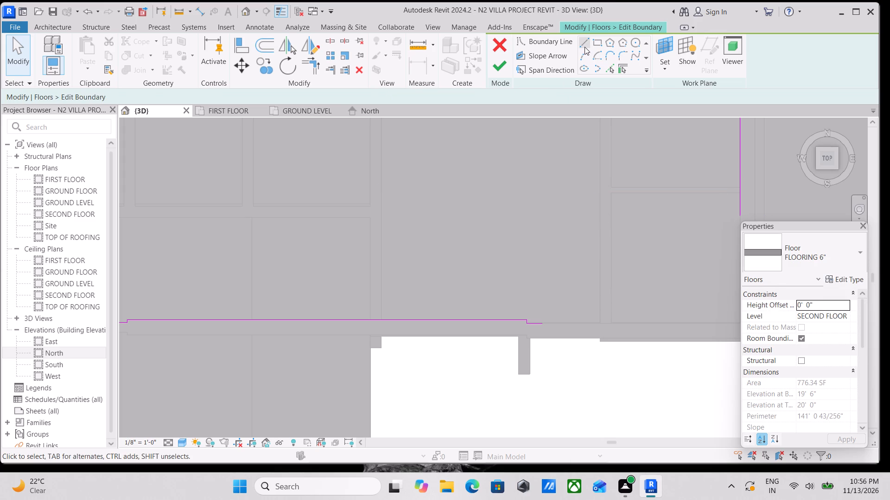
Draw a boundary line about 13' 1" east and one north to square off the floor's southeast corner, and finish the boundary.
{"action": "left_click", "coordinate": [585, 47]}
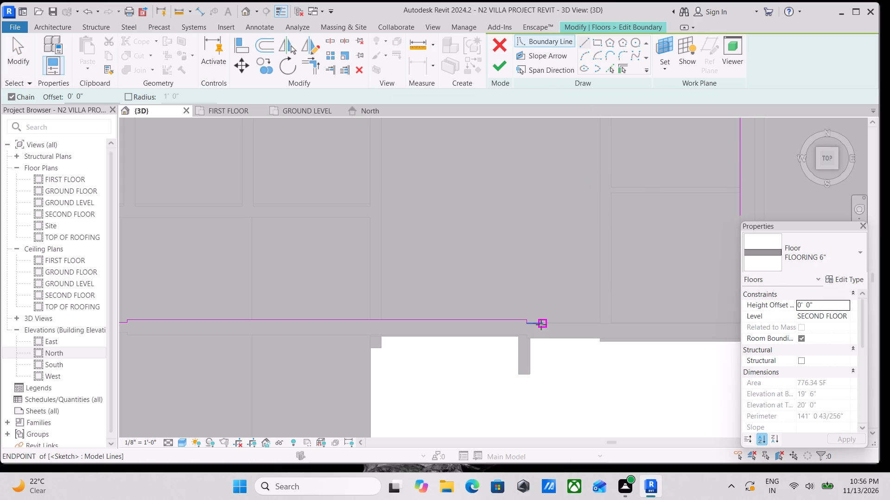
{"action": "left_click", "coordinate": [541, 325]}
{"action": "middle_click_drag", "start_coordinate": [645, 300], "coordinate": [533, 275]}
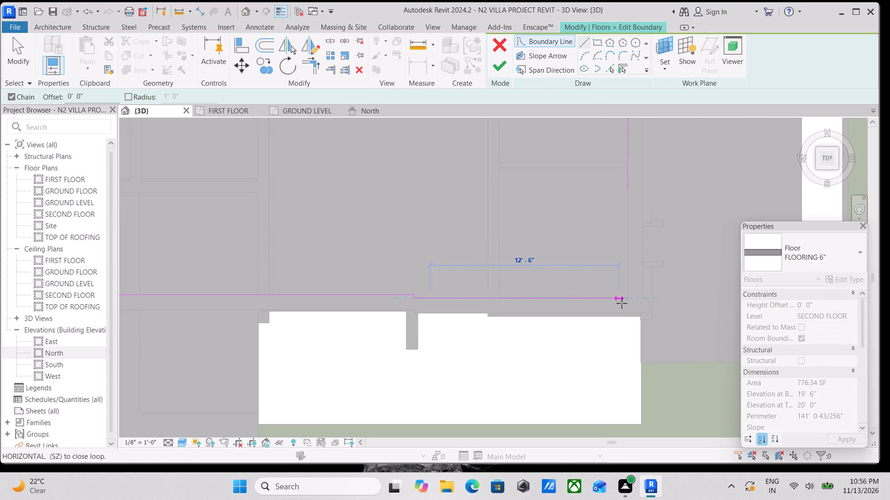
{"action": "left_click", "coordinate": [627, 302]}
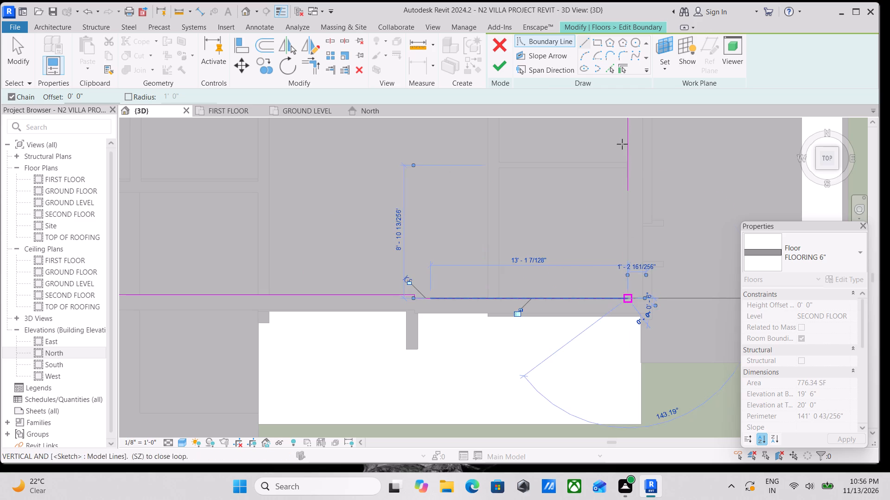
{"action": "left_click", "coordinate": [630, 187]}
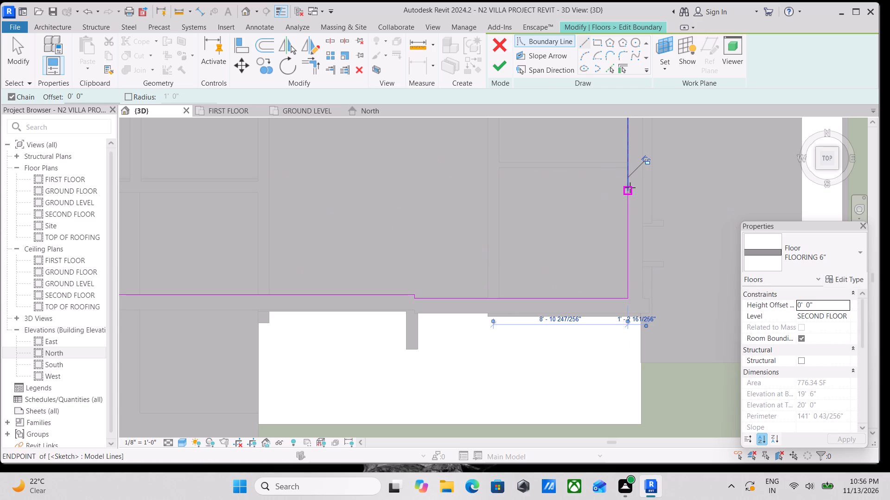
{"action": "key", "text": "Escape"}
{"action": "key", "text": "Escape"}
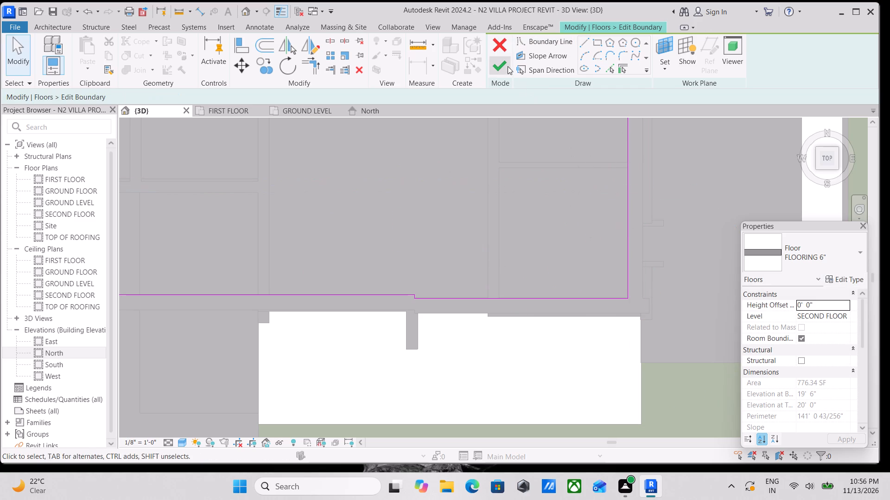
{"action": "left_click", "coordinate": [507, 66]}
Select the reshaped second-level FLOORING 6" floor and examine how it fits against the walls and the wood joist floor from above and the south.
{"action": "scroll", "coordinate": [565, 250], "scroll_direction": "down", "scroll_amount": 2}
{"action": "left_click", "coordinate": [543, 250]}
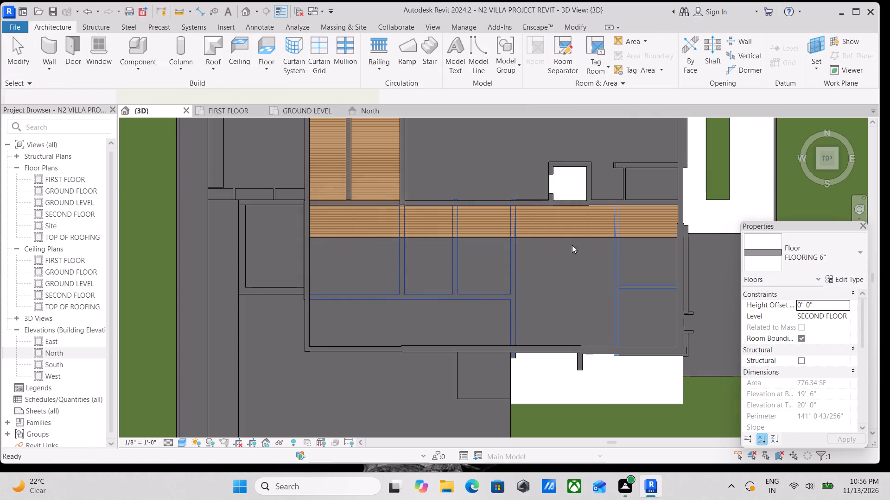
{"action": "scroll", "coordinate": [642, 235], "scroll_direction": "down", "scroll_amount": 2}
{"action": "middle_click_drag", "start_coordinate": [642, 235], "coordinate": [653, 319]}
{"action": "scroll", "coordinate": [624, 352], "scroll_direction": "down", "scroll_amount": 5}
{"action": "scroll", "coordinate": [478, 276], "scroll_direction": "down", "scroll_amount": 2}
{"action": "middle_click_drag", "start_coordinate": [481, 294], "coordinate": [485, 362]}
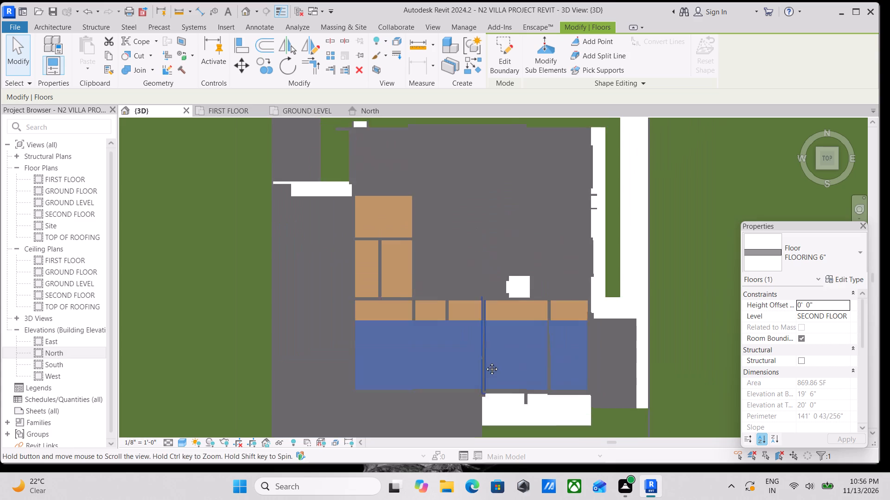
{"action": "middle_click_drag", "start_coordinate": [485, 362], "coordinate": [486, 400]}
{"action": "middle_click_drag", "start_coordinate": [481, 385], "coordinate": [470, 142], "text": "shift"}
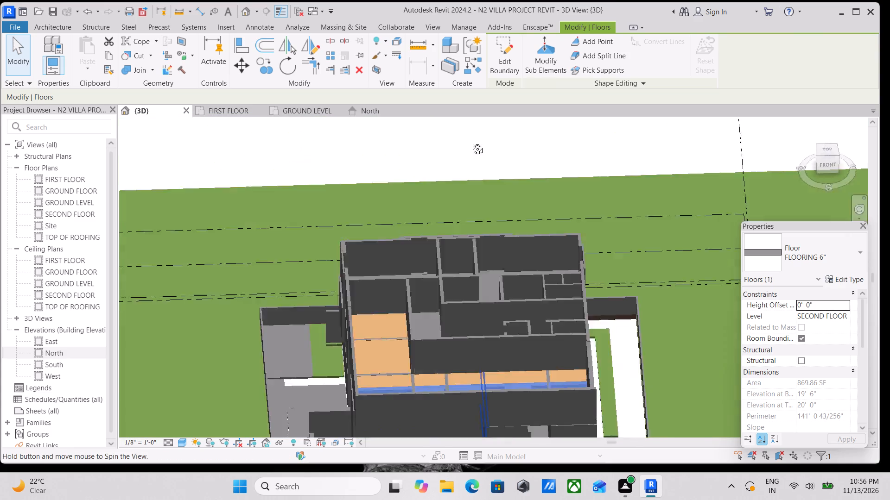
{"action": "middle_click_drag", "start_coordinate": [470, 142], "coordinate": [466, 134], "text": "shift"}
{"action": "middle_click_drag", "start_coordinate": [467, 138], "coordinate": [464, 193], "text": "shift"}
{"action": "scroll", "coordinate": [422, 373], "scroll_direction": "up", "scroll_amount": 4}
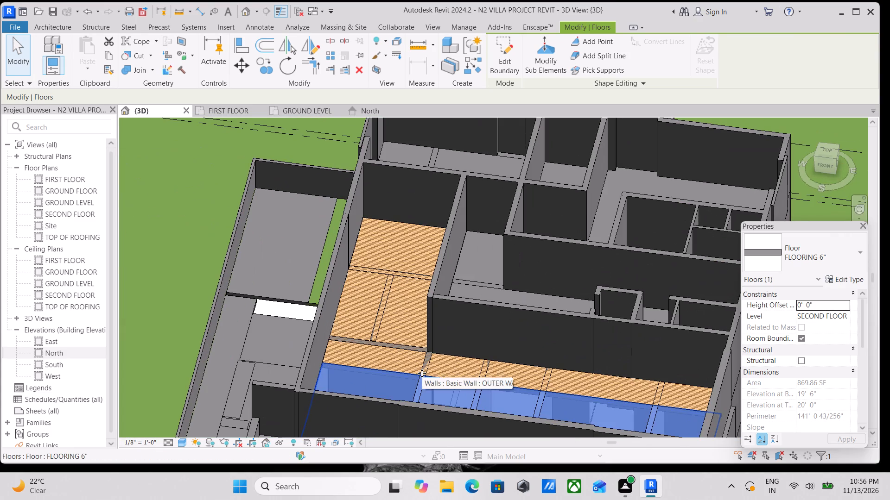
{"action": "key", "text": "Escape"}
Examine the northern end of the Wood Joist 10" floor and where it meets the surrounding second-level walls.
{"action": "scroll", "coordinate": [424, 289], "scroll_direction": "down", "scroll_amount": 2}
{"action": "middle_click", "coordinate": [417, 275]}
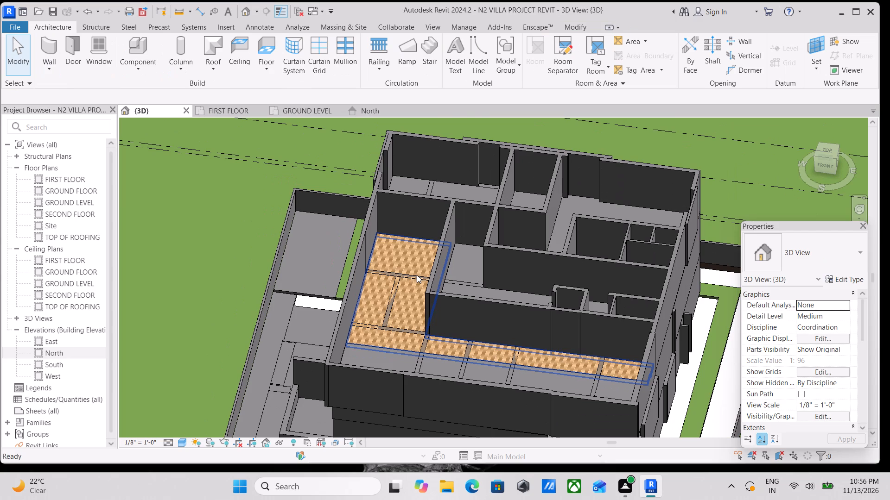
{"action": "scroll", "coordinate": [416, 269], "scroll_direction": "up", "scroll_amount": 4}
{"action": "scroll", "coordinate": [381, 228], "scroll_direction": "up", "scroll_amount": 1}
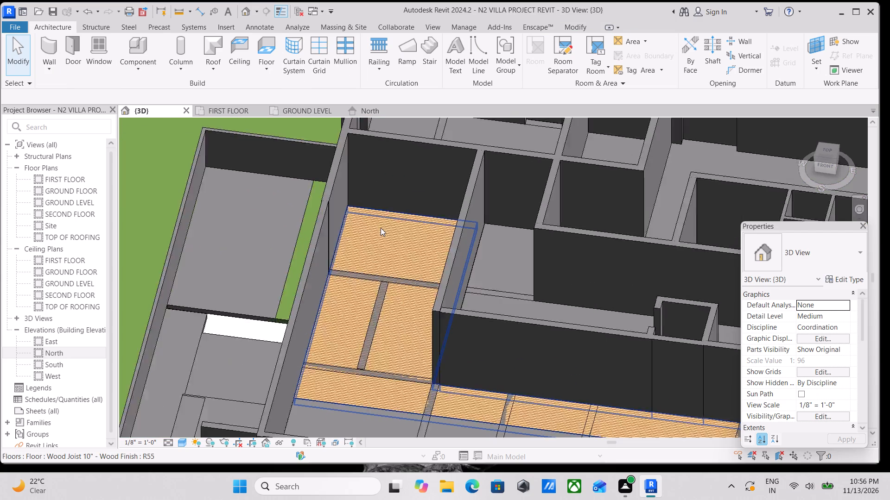
{"action": "scroll", "coordinate": [344, 219], "scroll_direction": "up", "scroll_amount": 3}
{"action": "left_click", "coordinate": [340, 200]}
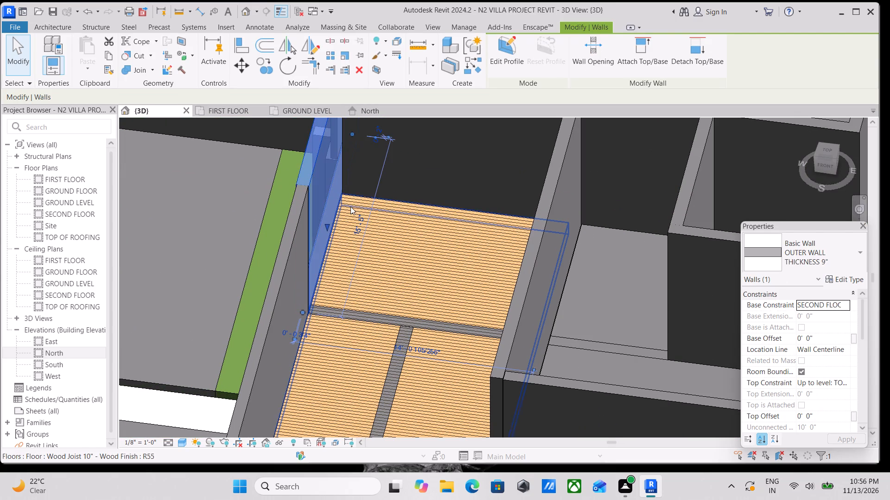
{"action": "left_click", "coordinate": [376, 202]}
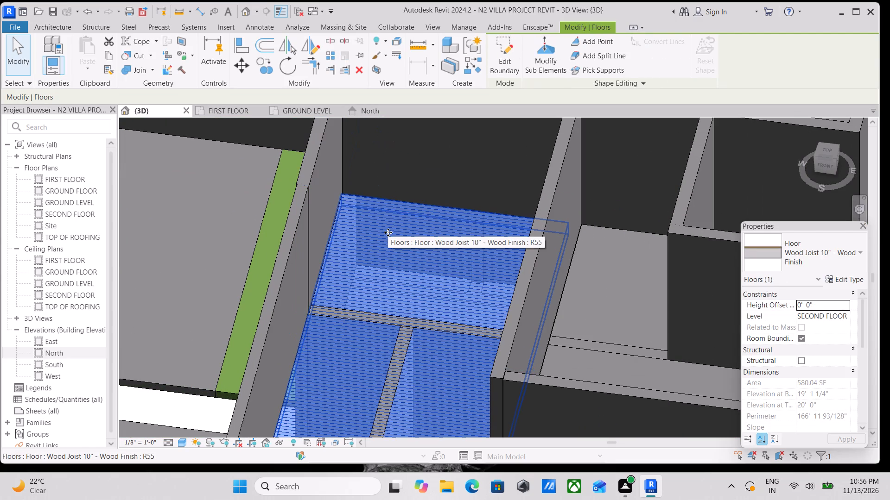
{"action": "key", "text": "Escape"}
{"action": "scroll", "coordinate": [439, 313], "scroll_direction": "down", "scroll_amount": 4}
{"action": "key", "text": "Escape"}
{"action": "middle_click_drag", "start_coordinate": [439, 313], "coordinate": [413, 344]}
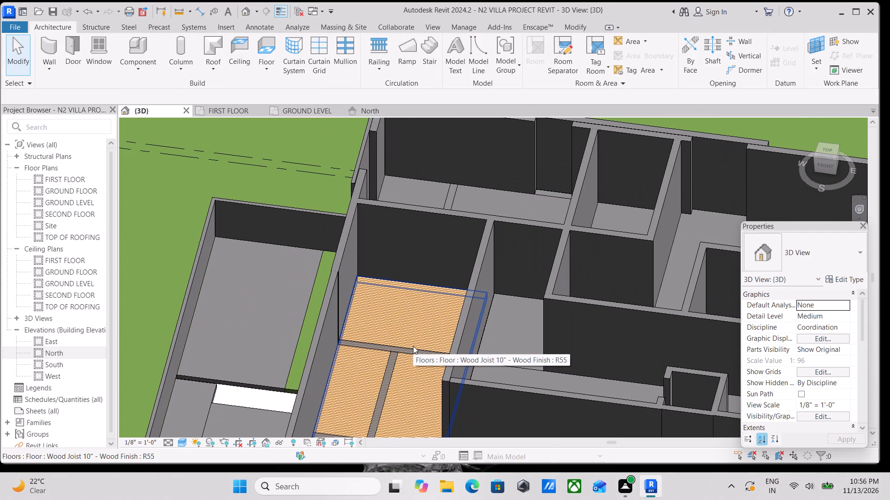
{"action": "scroll", "coordinate": [359, 294], "scroll_direction": "up", "scroll_amount": 2}
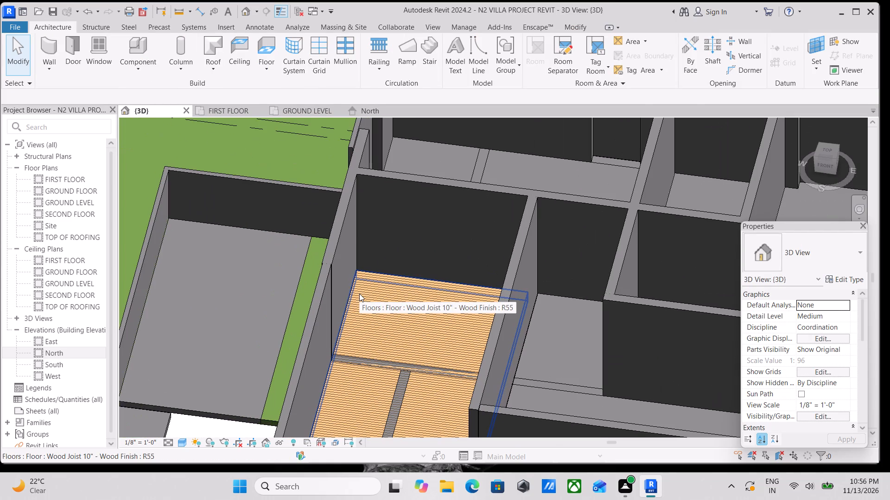
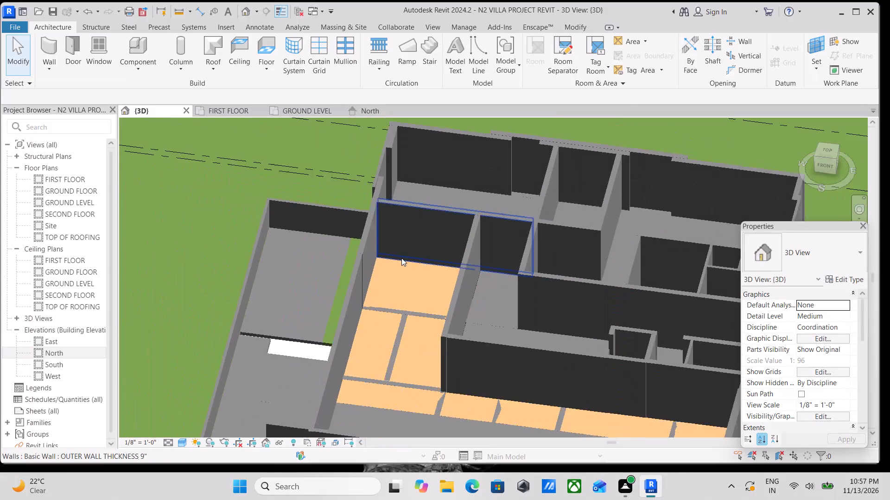
Examine the second-level wood joist floor and the adjoining slab against the surrounding walls, from outside the villa and from above.
{"action": "middle_click_drag", "start_coordinate": [431, 320], "coordinate": [395, 281]}
{"action": "middle_click_drag", "start_coordinate": [394, 287], "coordinate": [513, 150], "text": "shift"}
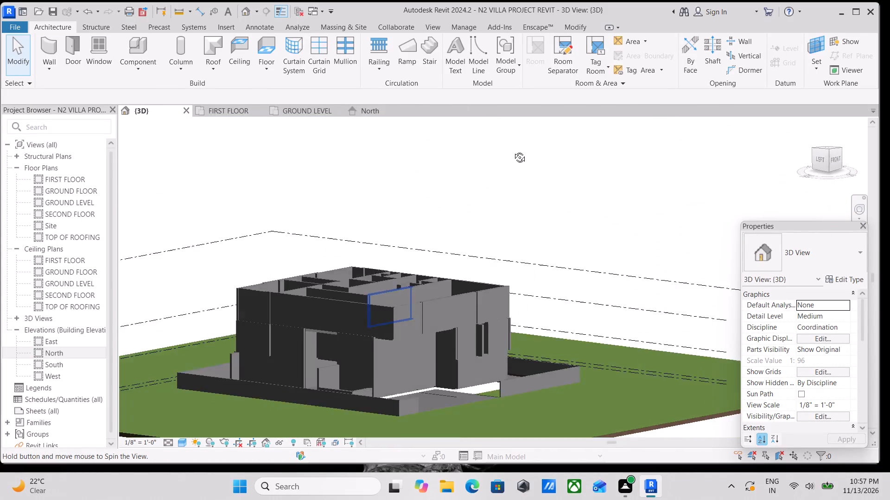
{"action": "middle_click_drag", "start_coordinate": [513, 150], "coordinate": [403, 246], "text": "shift"}
{"action": "scroll", "coordinate": [405, 246], "scroll_direction": "up", "scroll_amount": 3, "text": "shift"}
{"action": "middle_click_drag", "start_coordinate": [426, 275], "coordinate": [466, 428], "text": "shift"}
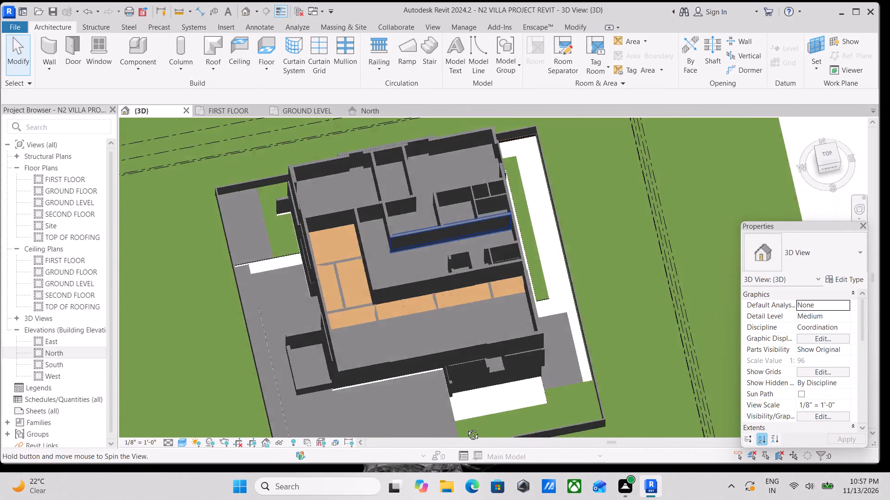
{"action": "middle_click_drag", "start_coordinate": [466, 428], "coordinate": [474, 454], "text": "shift"}
{"action": "scroll", "coordinate": [474, 454], "scroll_direction": "up", "scroll_amount": 2, "text": "shift"}
{"action": "middle_click_drag", "start_coordinate": [492, 343], "coordinate": [413, 306], "text": "shift"}
{"action": "scroll", "coordinate": [413, 306], "scroll_direction": "up", "scroll_amount": 1}
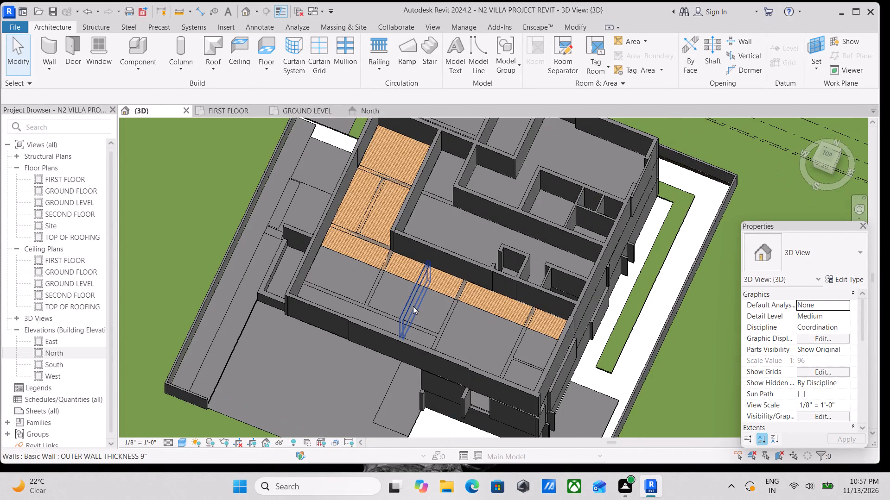
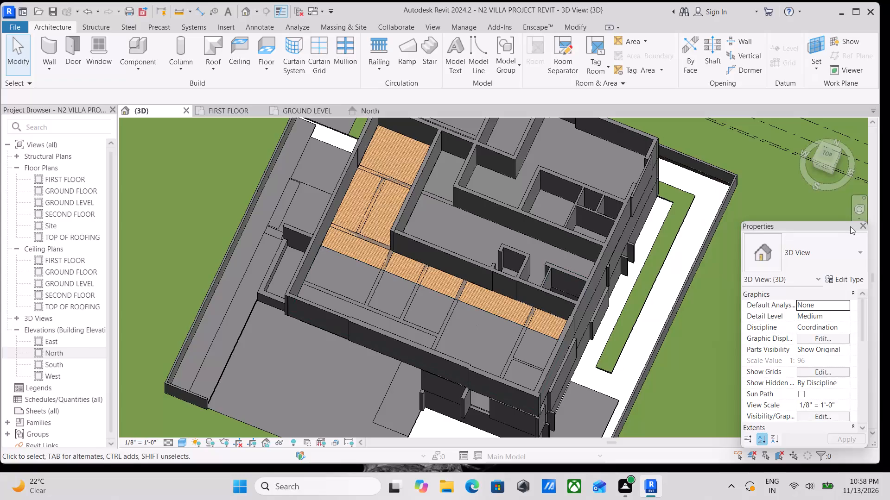
Examine the second-floor wood joist floor and the outer walls from above and from the villa's front-right corner.
{"action": "scroll", "coordinate": [815, 183], "scroll_direction": "up", "scroll_amount": 1}
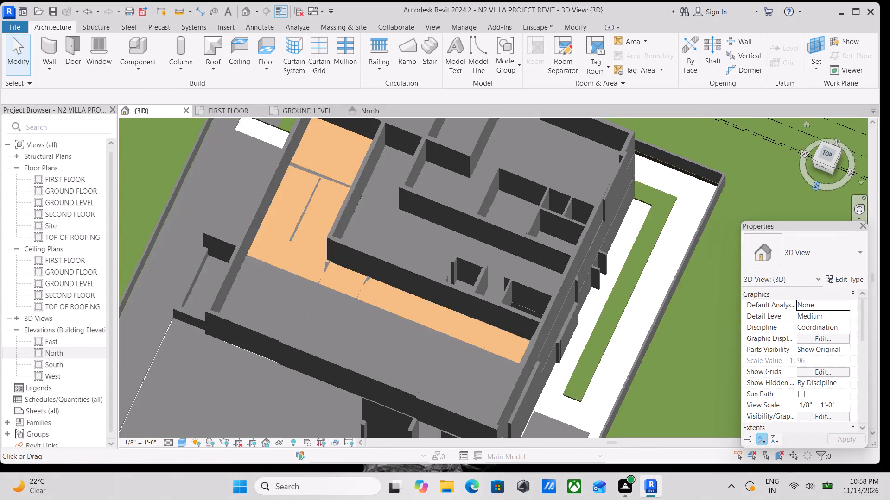
{"action": "scroll", "coordinate": [787, 138], "scroll_direction": "down", "scroll_amount": 3}
{"action": "scroll", "coordinate": [821, 122], "scroll_direction": "down", "scroll_amount": 2}
{"action": "scroll", "coordinate": [656, 173], "scroll_direction": "up", "scroll_amount": 3}
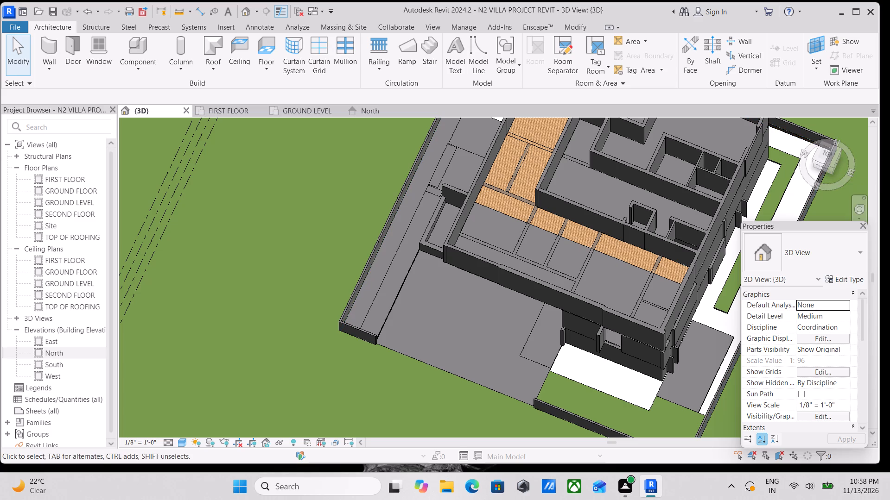
{"action": "left_click", "coordinate": [833, 167]}
{"action": "scroll", "coordinate": [575, 282], "scroll_direction": "up", "scroll_amount": 2}
{"action": "scroll", "coordinate": [445, 287], "scroll_direction": "up", "scroll_amount": 7}
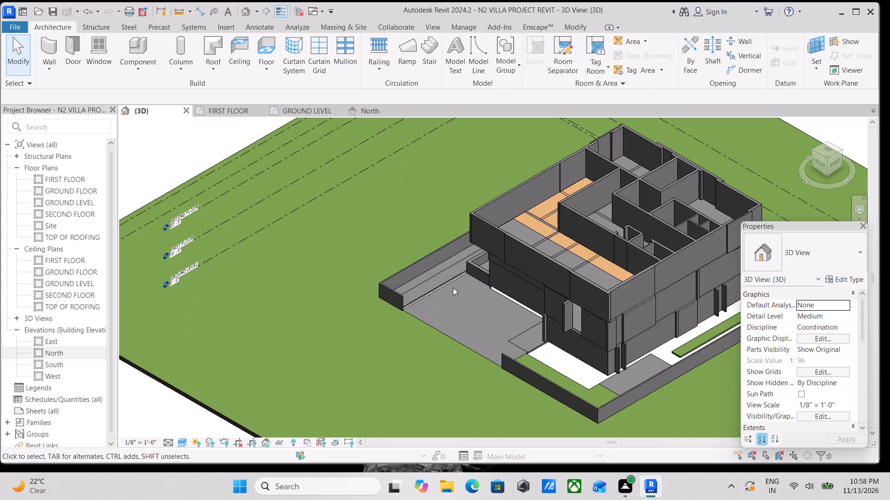
{"action": "scroll", "coordinate": [664, 396], "scroll_direction": "up", "scroll_amount": 2}
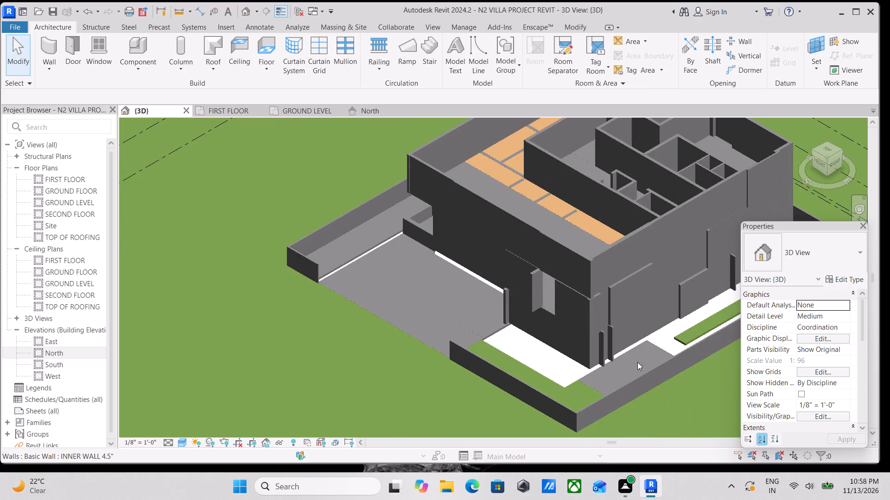
{"action": "middle_click_drag", "start_coordinate": [576, 264], "coordinate": [447, 270]}
{"action": "scroll", "coordinate": [447, 270], "scroll_direction": "up", "scroll_amount": 3}
{"action": "middle_click_drag", "start_coordinate": [457, 268], "coordinate": [482, 312]}
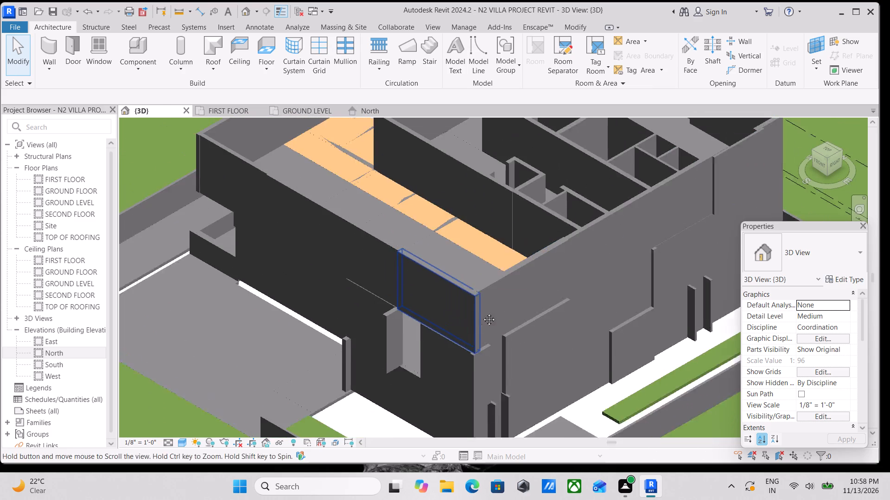
{"action": "middle_click_drag", "start_coordinate": [482, 312], "coordinate": [493, 321]}
{"action": "middle_click_drag", "start_coordinate": [291, 257], "coordinate": [331, 313]}
{"action": "scroll", "coordinate": [310, 280], "scroll_direction": "down", "scroll_amount": 1}
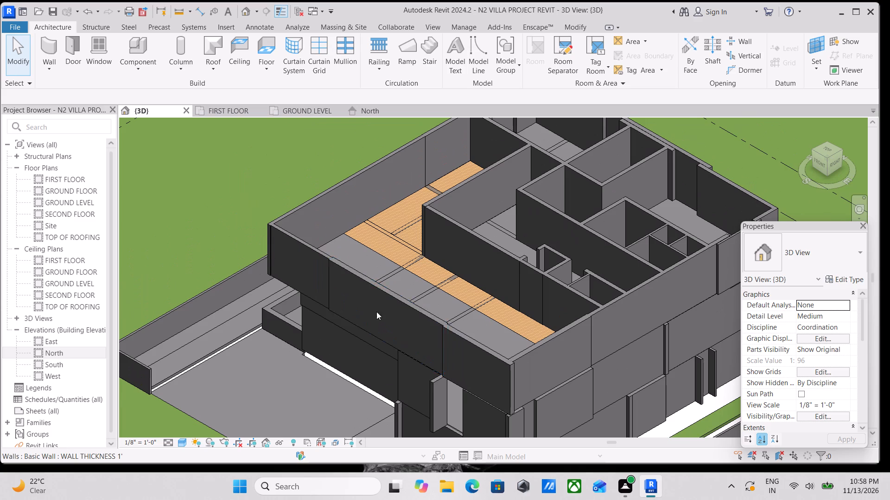
{"action": "scroll", "coordinate": [398, 310], "scroll_direction": "up", "scroll_amount": 1}
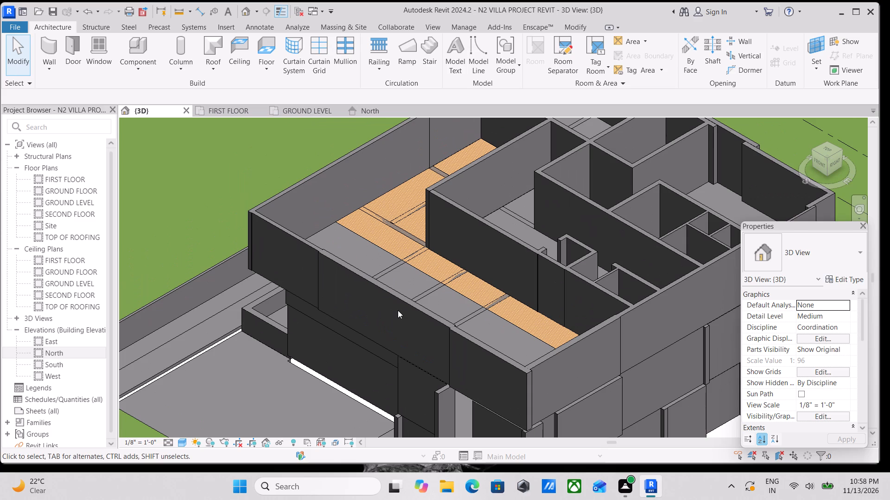
{"action": "scroll", "coordinate": [408, 251], "scroll_direction": "down", "scroll_amount": 4}
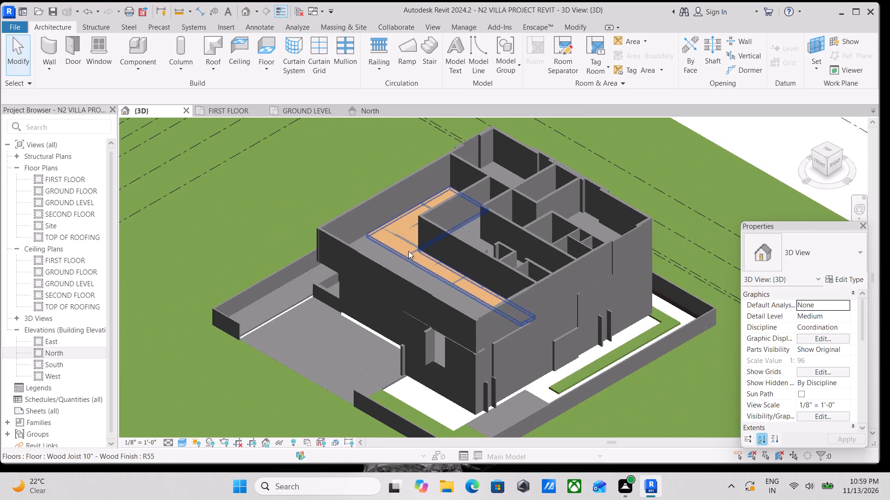
{"action": "scroll", "coordinate": [400, 288], "scroll_direction": "down", "scroll_amount": 3}
{"action": "middle_click_drag", "start_coordinate": [390, 293], "coordinate": [380, 306]}
{"action": "scroll", "coordinate": [380, 306], "scroll_direction": "up", "scroll_amount": 2}
{"action": "scroll", "coordinate": [441, 381], "scroll_direction": "up", "scroll_amount": 3}
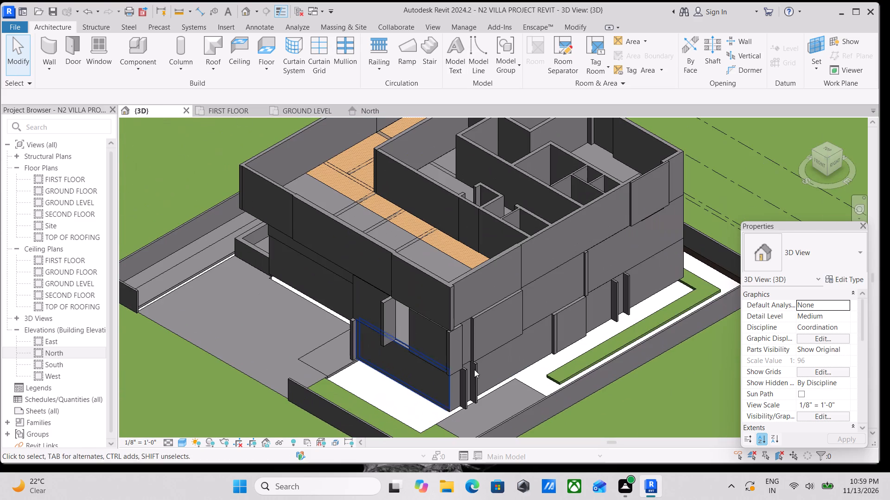
Examine the villa's front face against the level lines, checking the front-left corner as well.
{"action": "left_click", "coordinate": [818, 163]}
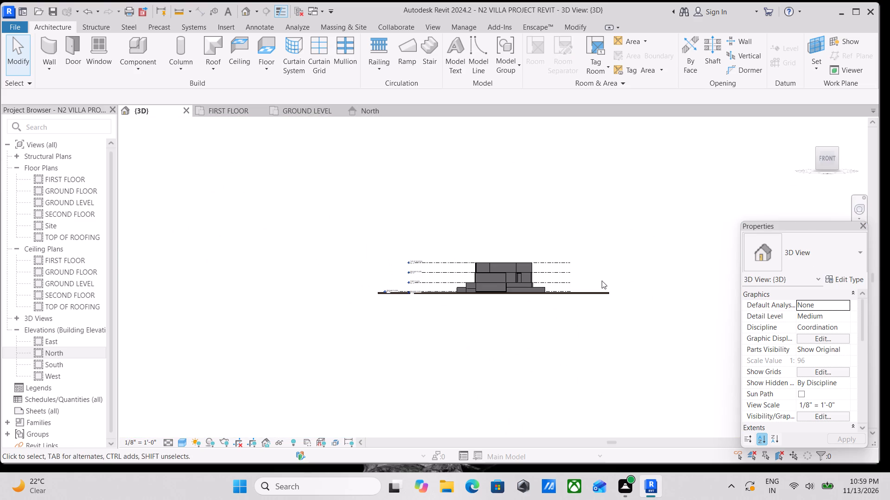
{"action": "scroll", "coordinate": [596, 281], "scroll_direction": "up", "scroll_amount": 4}
{"action": "scroll", "coordinate": [429, 290], "scroll_direction": "up", "scroll_amount": 3}
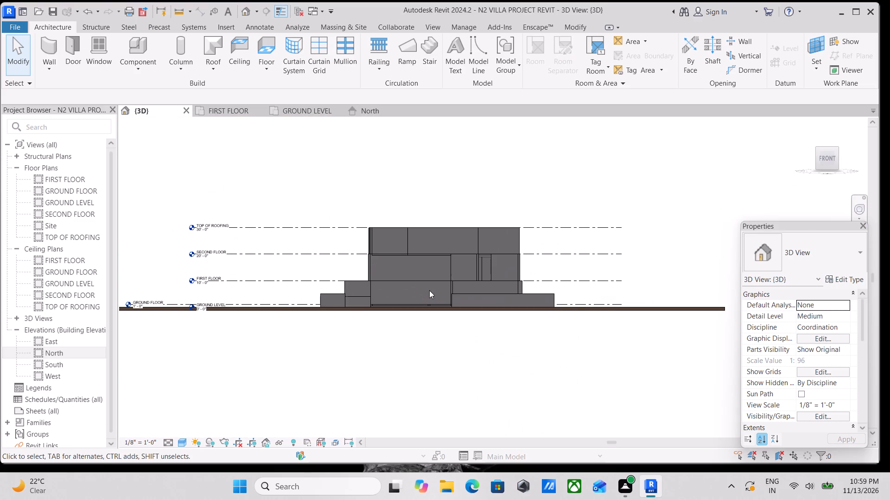
{"action": "scroll", "coordinate": [445, 291], "scroll_direction": "up", "scroll_amount": 2}
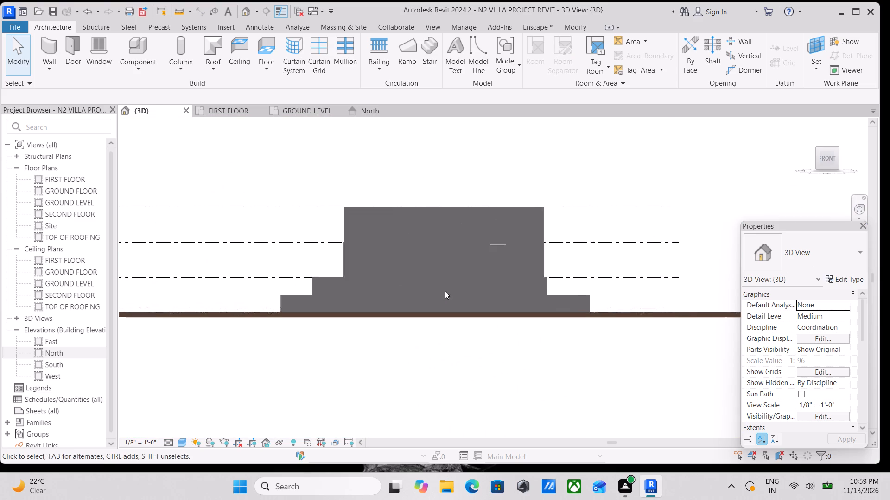
{"action": "scroll", "coordinate": [445, 291], "scroll_direction": "up", "scroll_amount": 1}
{"action": "left_click", "coordinate": [818, 148]}
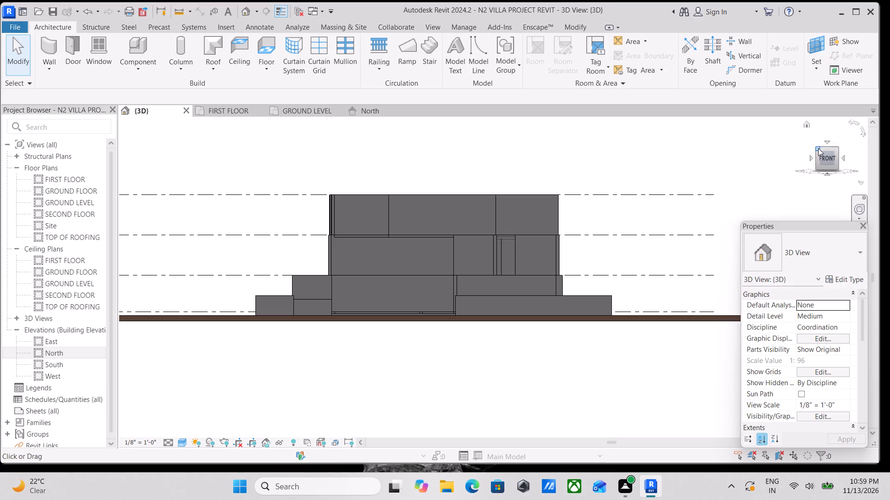
{"action": "scroll", "coordinate": [490, 344], "scroll_direction": "up", "scroll_amount": 11}
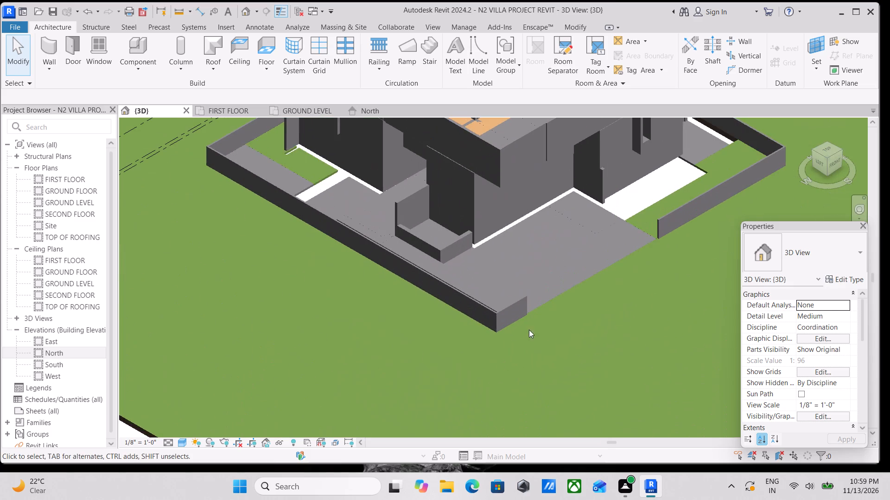
{"action": "left_click", "coordinate": [836, 160]}
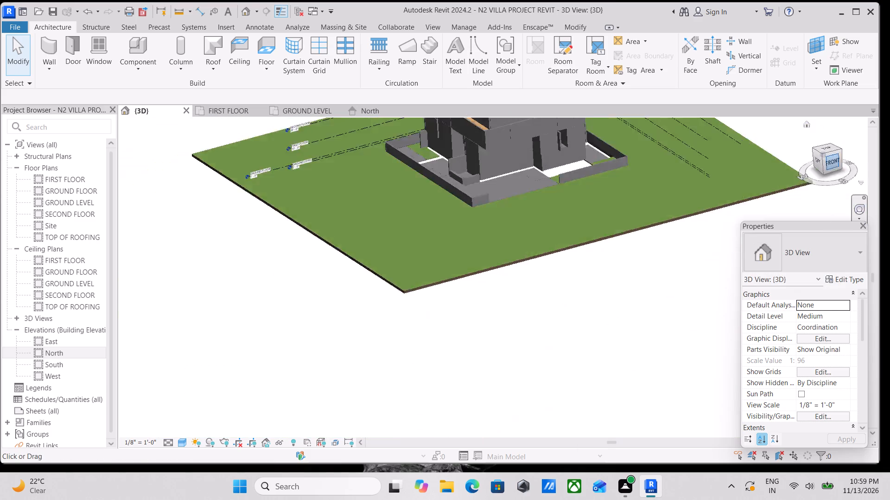
{"action": "scroll", "coordinate": [668, 276], "scroll_direction": "up", "scroll_amount": 3}
{"action": "scroll", "coordinate": [447, 267], "scroll_direction": "up", "scroll_amount": 3}
{"action": "middle_click_drag", "start_coordinate": [528, 280], "coordinate": [533, 374]}
{"action": "scroll", "coordinate": [528, 333], "scroll_direction": "up", "scroll_amount": 1}
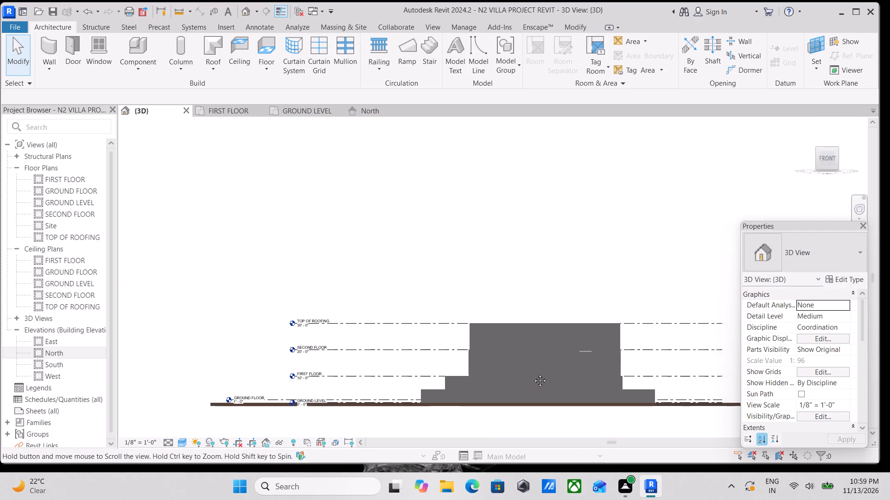
{"action": "middle_click_drag", "start_coordinate": [533, 374], "coordinate": [536, 383]}
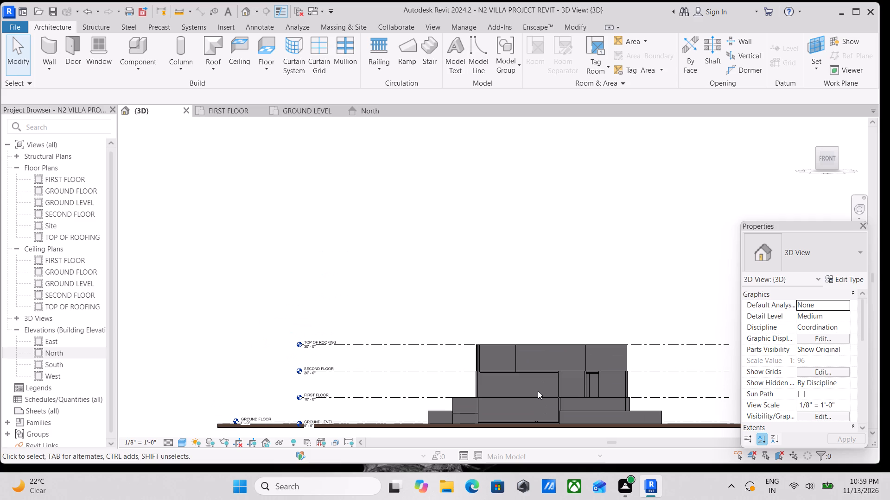
{"action": "scroll", "coordinate": [549, 362], "scroll_direction": "up", "scroll_amount": 2}
{"action": "middle_click_drag", "start_coordinate": [515, 345], "coordinate": [473, 360]}
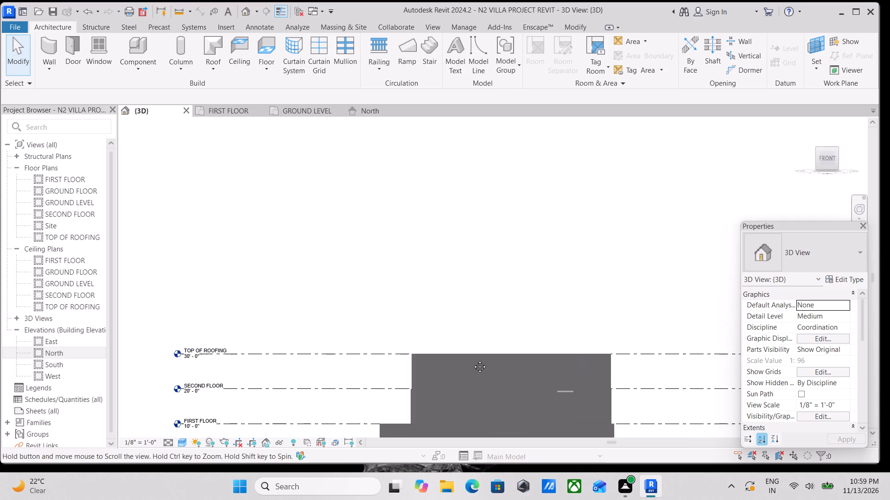
{"action": "middle_click_drag", "start_coordinate": [473, 360], "coordinate": [473, 360]}
{"action": "scroll", "coordinate": [473, 367], "scroll_direction": "up", "scroll_amount": 4}
{"action": "scroll", "coordinate": [496, 360], "scroll_direction": "down", "scroll_amount": 3}
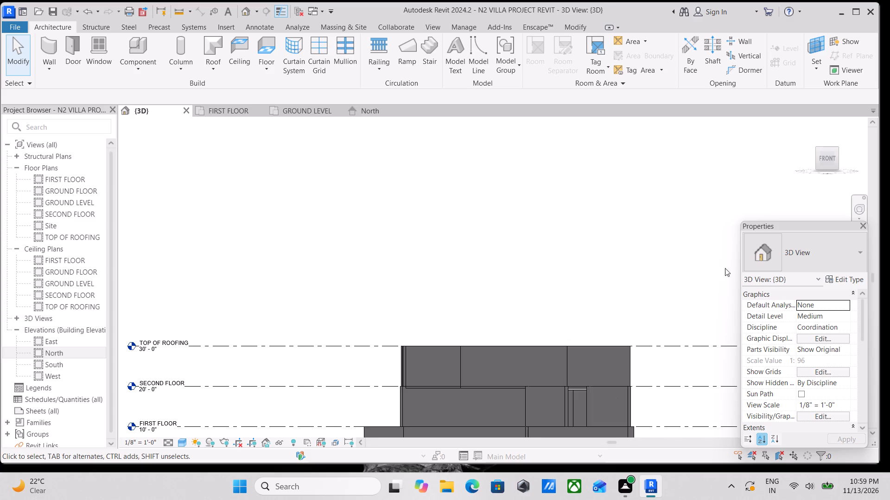
Compare the upper storey's walls and floor with the level lines in the front-right corner and front views.
{"action": "left_click", "coordinate": [835, 148]}
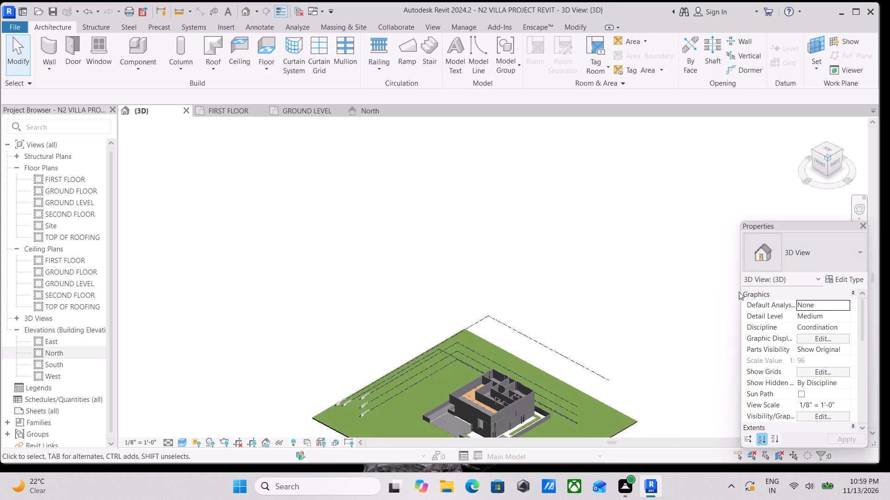
{"action": "scroll", "coordinate": [632, 375], "scroll_direction": "up", "scroll_amount": 5}
{"action": "scroll", "coordinate": [579, 321], "scroll_direction": "up", "scroll_amount": 3}
{"action": "scroll", "coordinate": [541, 297], "scroll_direction": "down", "scroll_amount": 3}
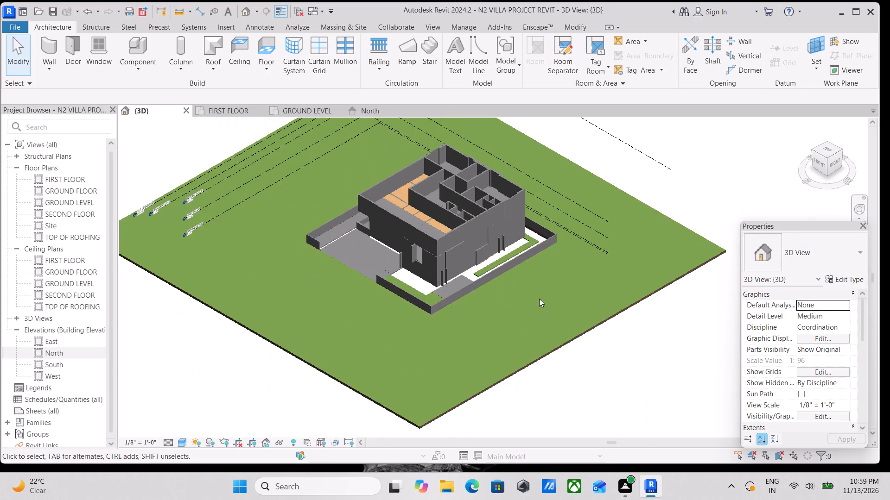
{"action": "middle_click_drag", "start_coordinate": [539, 299], "coordinate": [568, 344]}
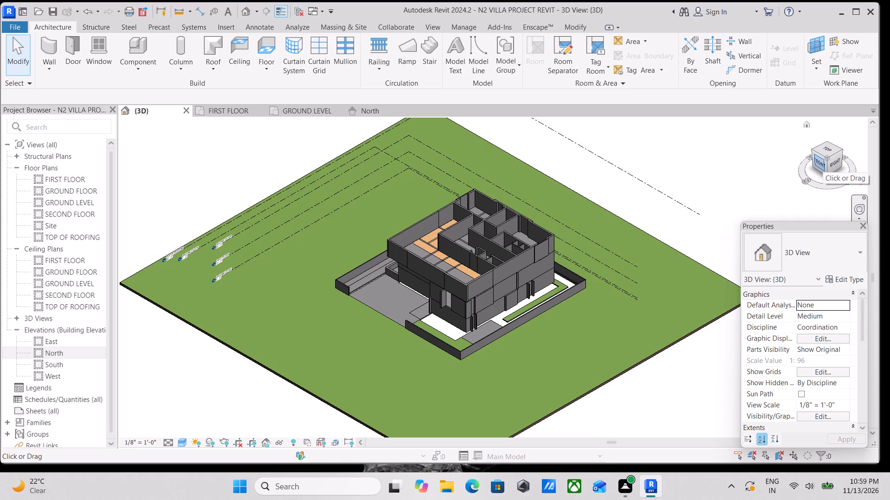
{"action": "left_click", "coordinate": [818, 160]}
{"action": "scroll", "coordinate": [522, 295], "scroll_direction": "up", "scroll_amount": 3}
{"action": "scroll", "coordinate": [548, 239], "scroll_direction": "up", "scroll_amount": 7}
{"action": "scroll", "coordinate": [476, 249], "scroll_direction": "up", "scroll_amount": 3}
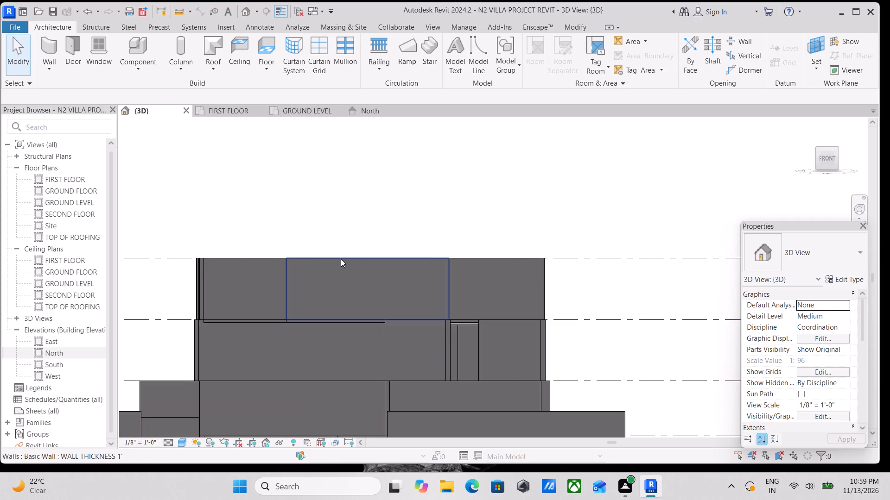
{"action": "middle_click_drag", "start_coordinate": [344, 263], "coordinate": [375, 279]}
{"action": "scroll", "coordinate": [262, 255], "scroll_direction": "down", "scroll_amount": 1}
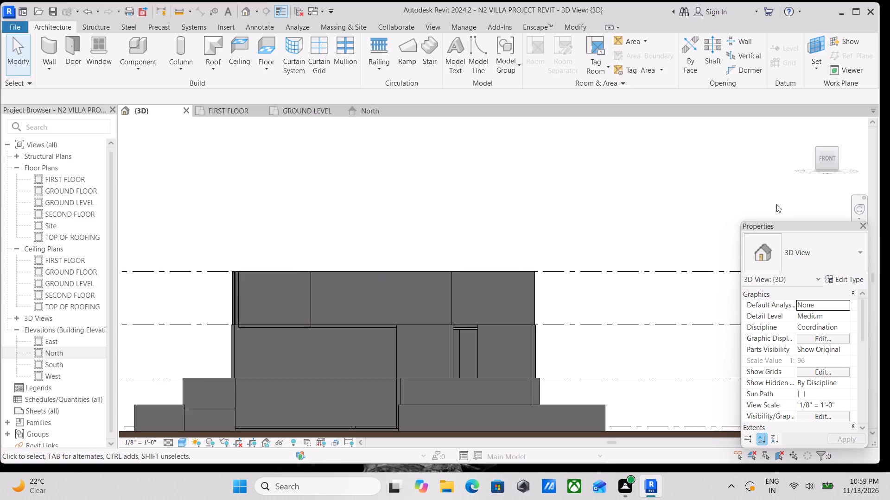
{"action": "left_click", "coordinate": [838, 150]}
{"action": "scroll", "coordinate": [641, 300], "scroll_direction": "up", "scroll_amount": 6}
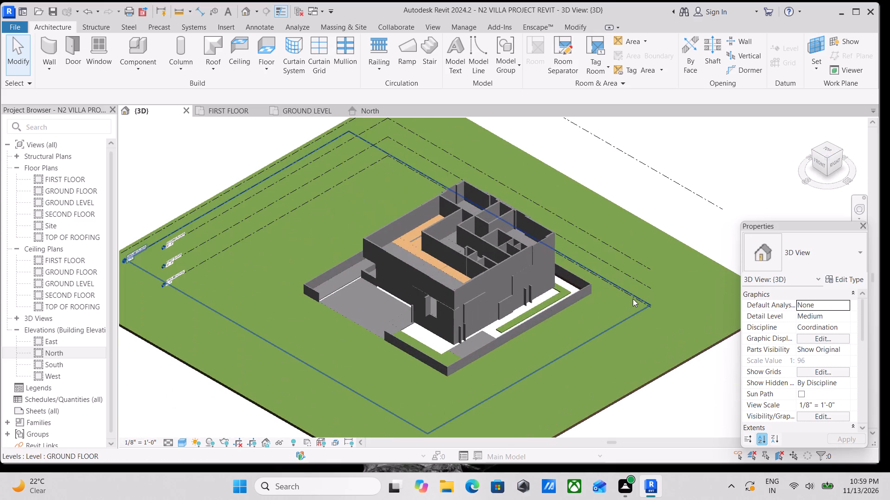
{"action": "scroll", "coordinate": [633, 299], "scroll_direction": "up", "scroll_amount": 4}
{"action": "middle_click_drag", "start_coordinate": [559, 267], "coordinate": [579, 325]}
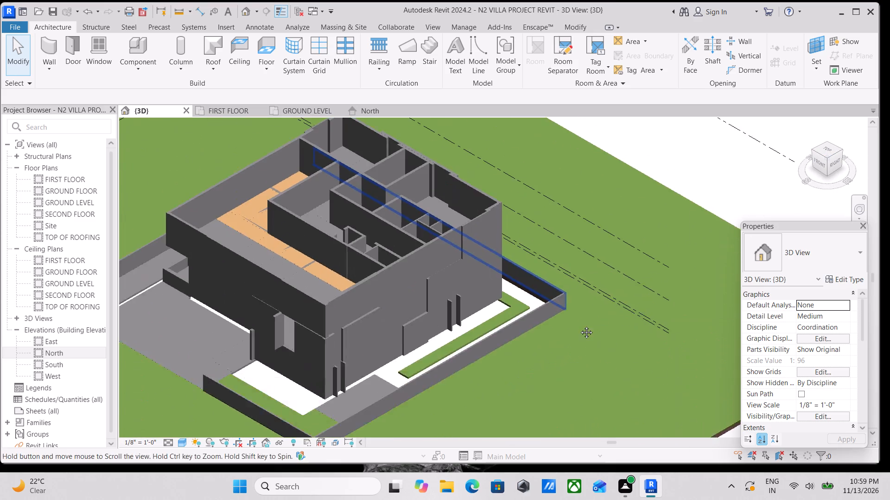
{"action": "middle_click_drag", "start_coordinate": [579, 325], "coordinate": [606, 375]}
{"action": "scroll", "coordinate": [663, 238], "scroll_direction": "down", "scroll_amount": 2}
{"action": "middle_click_drag", "start_coordinate": [663, 238], "coordinate": [623, 364]}
{"action": "scroll", "coordinate": [623, 364], "scroll_direction": "up", "scroll_amount": 1}
{"action": "scroll", "coordinate": [575, 285], "scroll_direction": "down", "scroll_amount": 2}
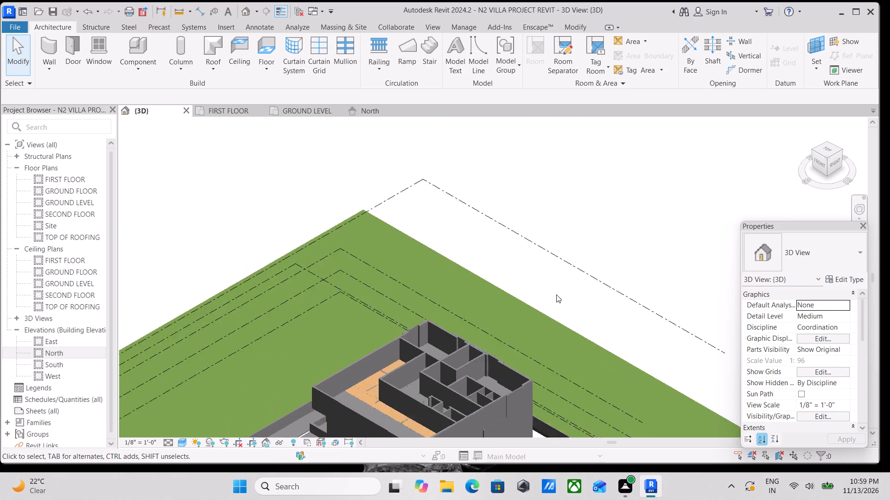
{"action": "scroll", "coordinate": [556, 294], "scroll_direction": "down", "scroll_amount": 2}
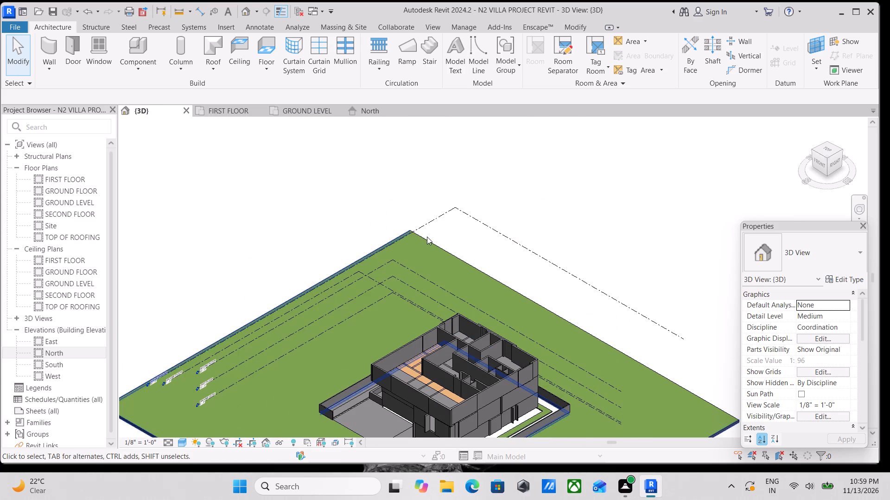
Inspect the TOP OF ROOFING and SECOND FLOOR levels in the 3D view.
{"action": "left_click", "coordinate": [495, 225]}
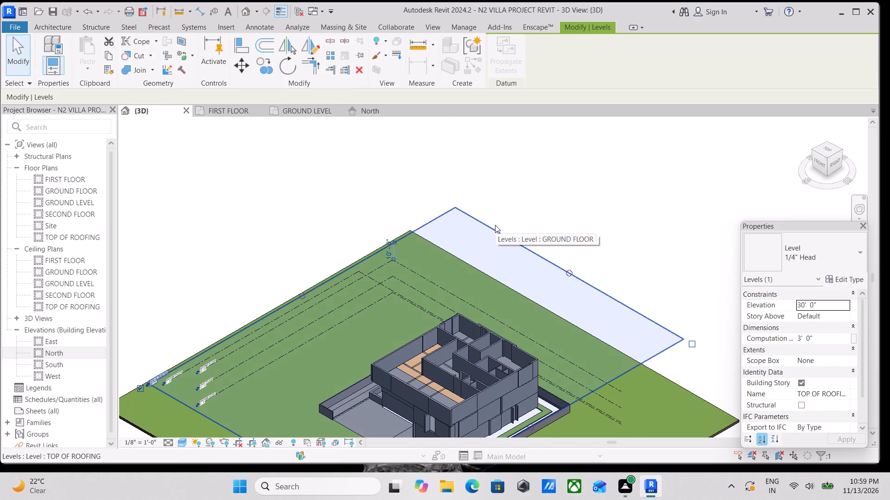
{"action": "key", "text": "Escape"}
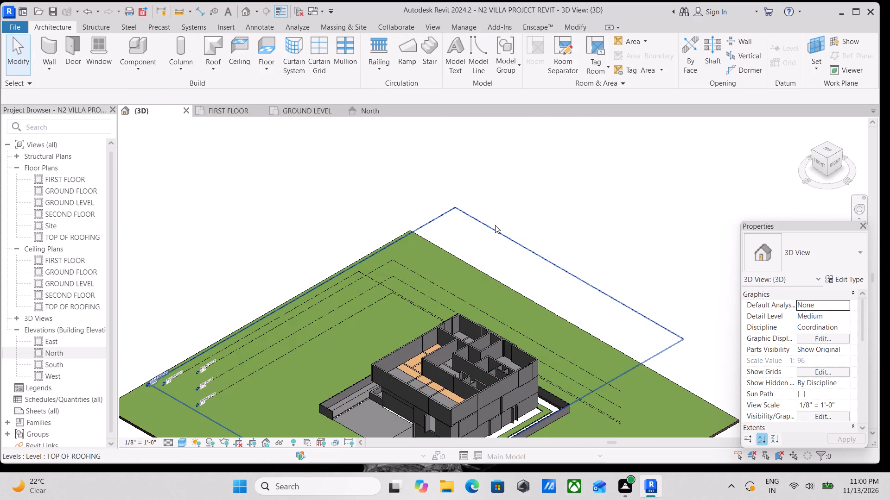
{"action": "left_click", "coordinate": [426, 274]}
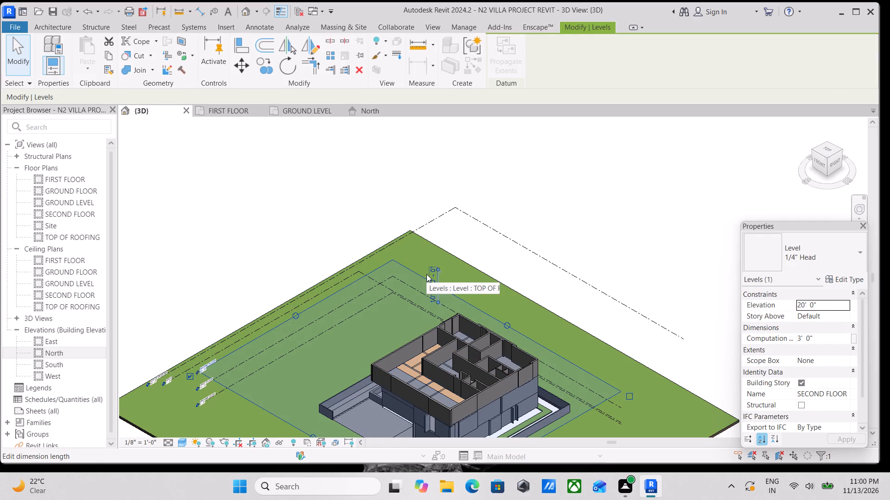
{"action": "key", "text": "Escape"}
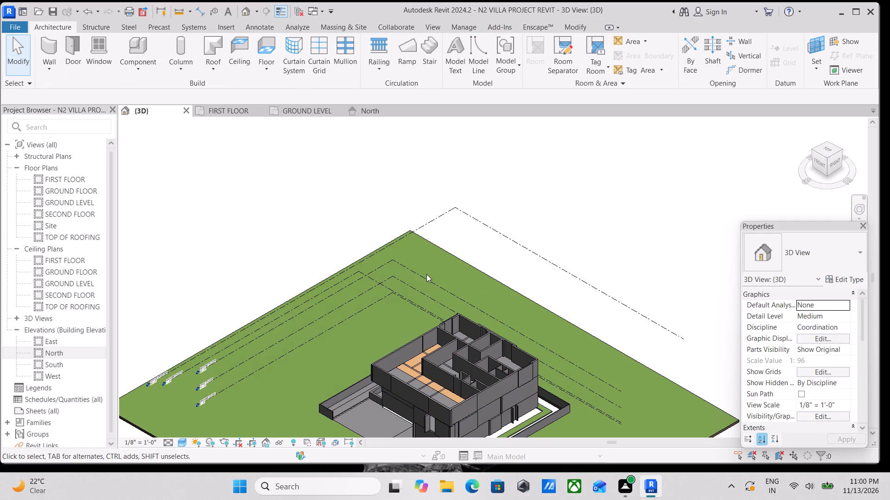
{"action": "left_click", "coordinate": [425, 275]}
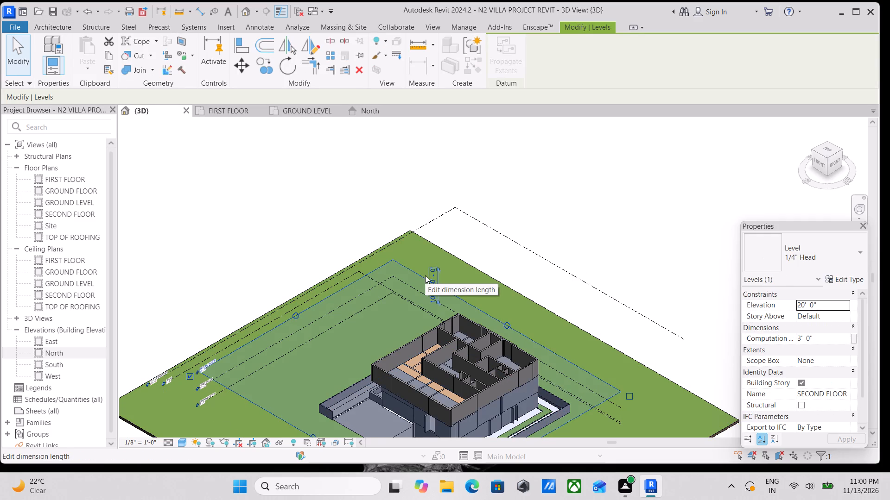
{"action": "key", "text": "Escape"}
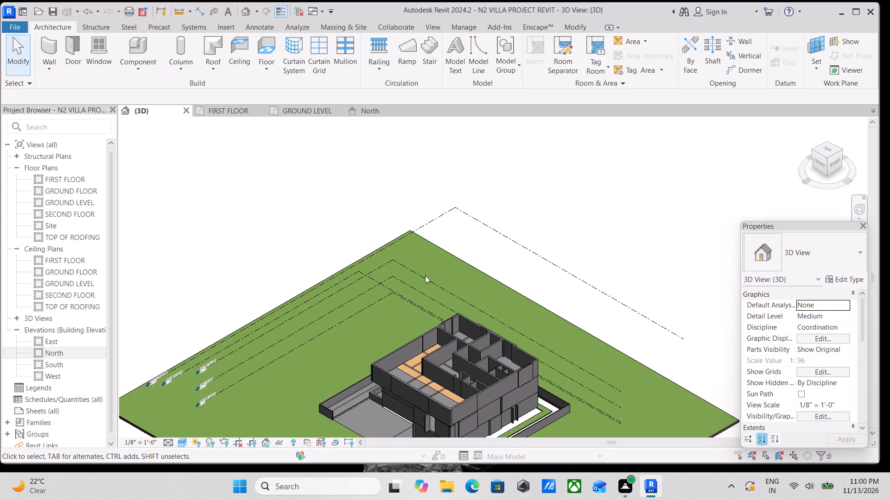
{"action": "scroll", "coordinate": [477, 231], "scroll_direction": "up", "scroll_amount": 1}
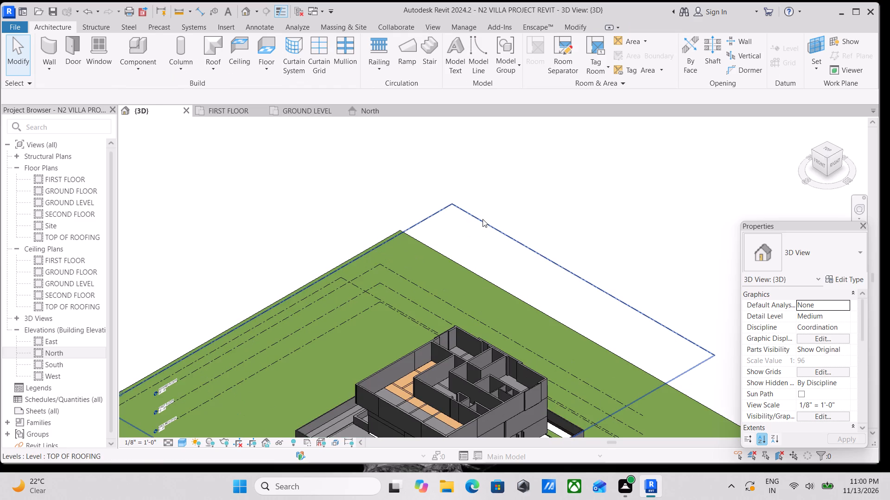
Inspect the TOP OF ROOFING level's extent in relation to the villa from the front-right corner.
{"action": "left_click", "coordinate": [483, 219]}
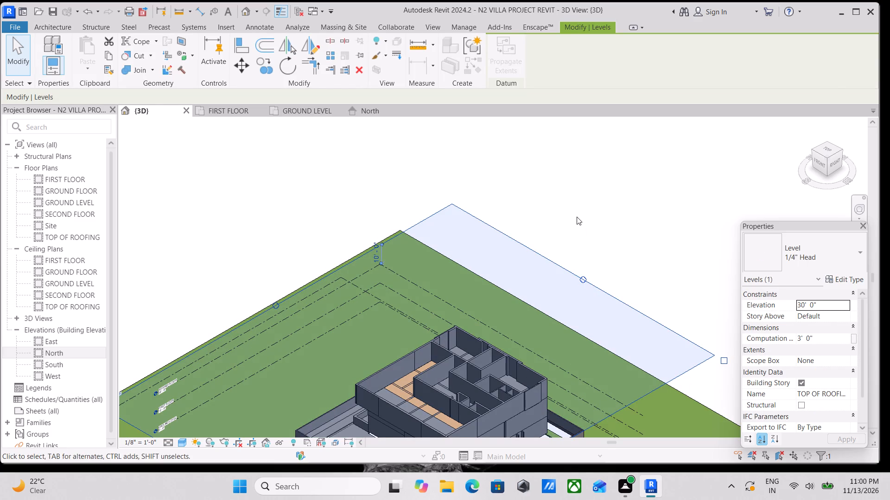
{"action": "key", "text": "Escape"}
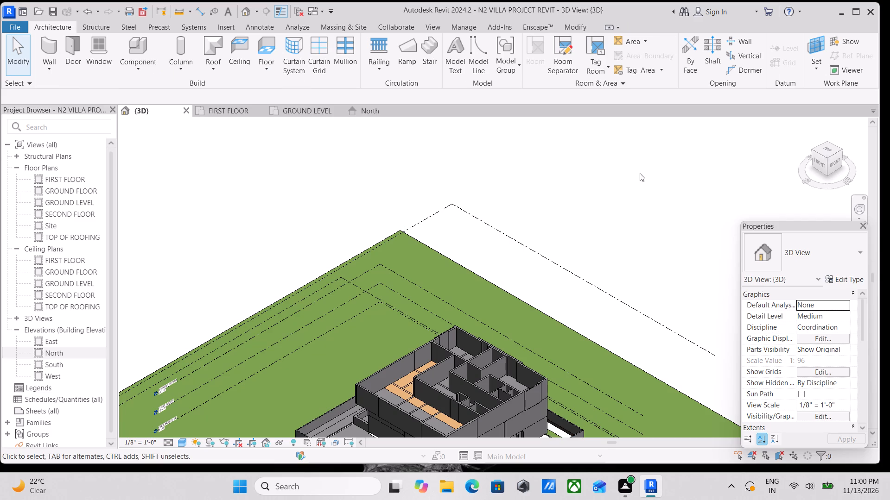
{"action": "left_click", "coordinate": [827, 159]}
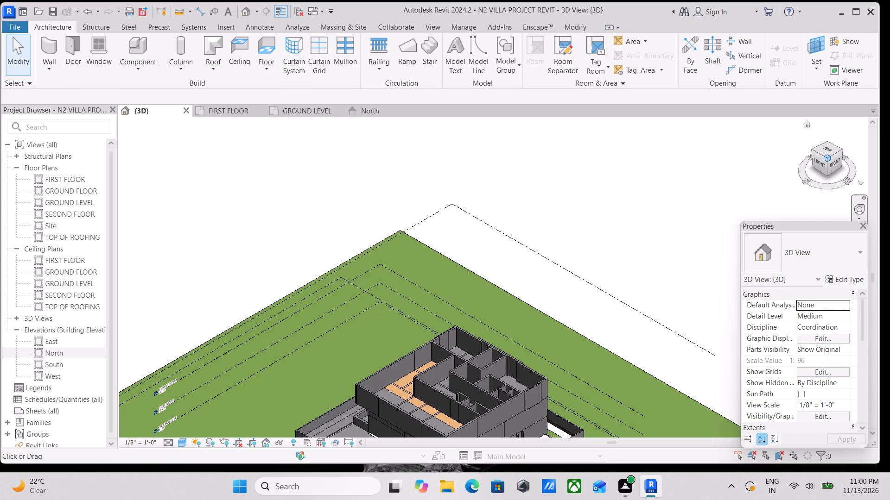
{"action": "scroll", "coordinate": [588, 282], "scroll_direction": "up", "scroll_amount": 2}
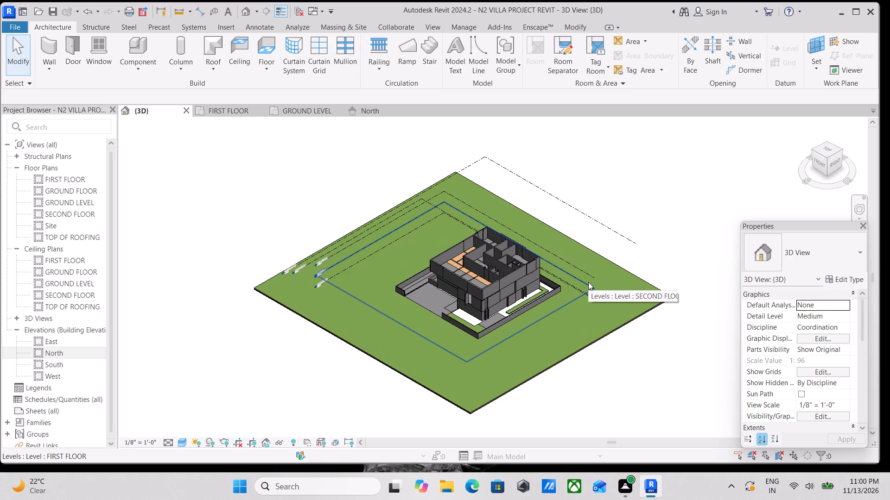
{"action": "scroll", "coordinate": [563, 276], "scroll_direction": "up", "scroll_amount": 3}
{"action": "scroll", "coordinate": [405, 241], "scroll_direction": "up", "scroll_amount": 3}
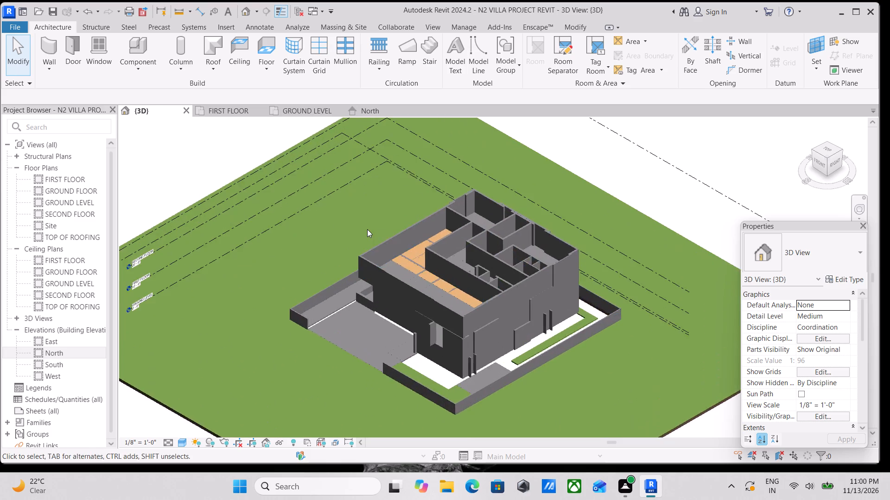
{"action": "scroll", "coordinate": [367, 229], "scroll_direction": "down", "scroll_amount": 1}
Examine the villa from above and its front outer walls from the front-right corner.
{"action": "left_click", "coordinate": [829, 151]}
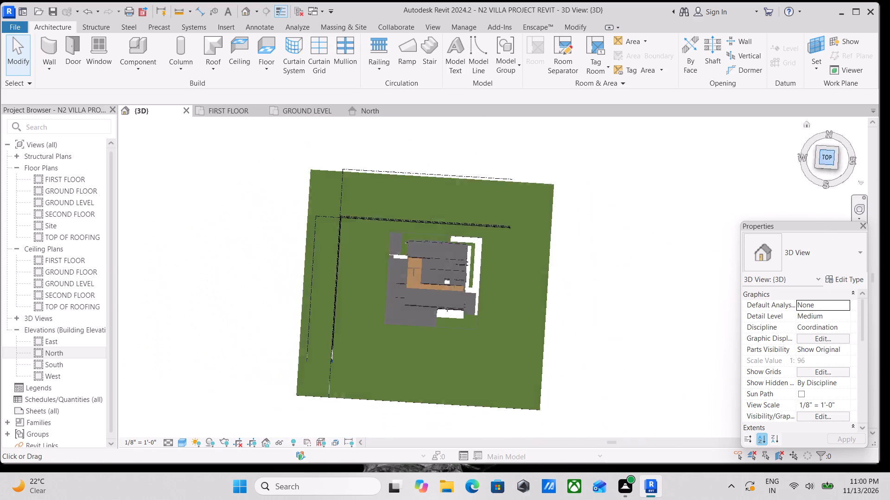
{"action": "scroll", "coordinate": [715, 278], "scroll_direction": "up", "scroll_amount": 4}
{"action": "scroll", "coordinate": [458, 205], "scroll_direction": "up", "scroll_amount": 3}
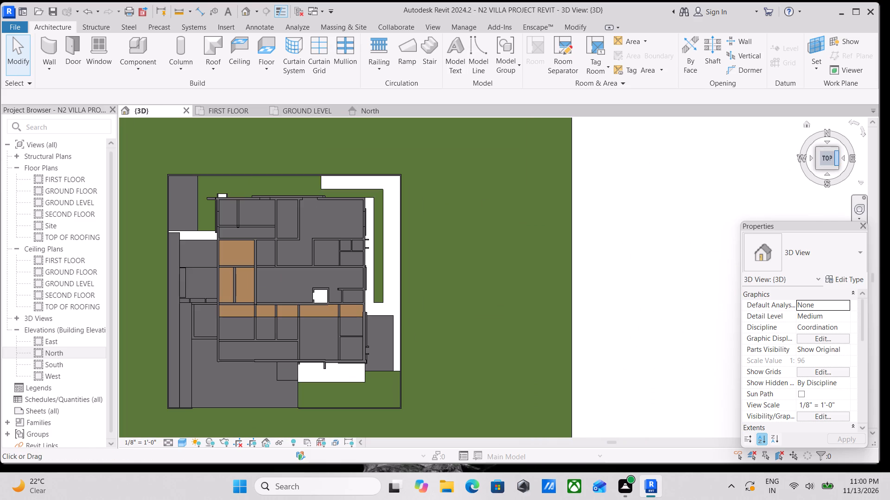
{"action": "left_click", "coordinate": [836, 167]}
{"action": "scroll", "coordinate": [479, 319], "scroll_direction": "up", "scroll_amount": 5}
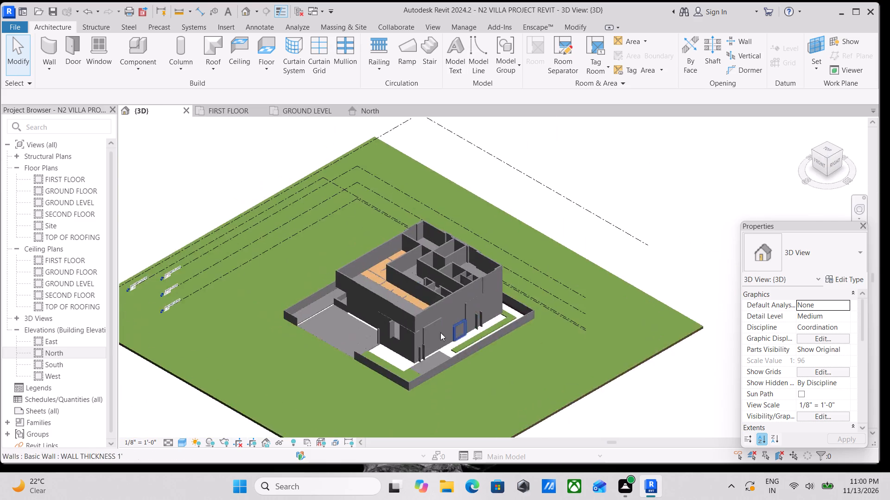
{"action": "scroll", "coordinate": [440, 332], "scroll_direction": "up", "scroll_amount": 7}
{"action": "middle_click_drag", "start_coordinate": [426, 336], "coordinate": [400, 256]}
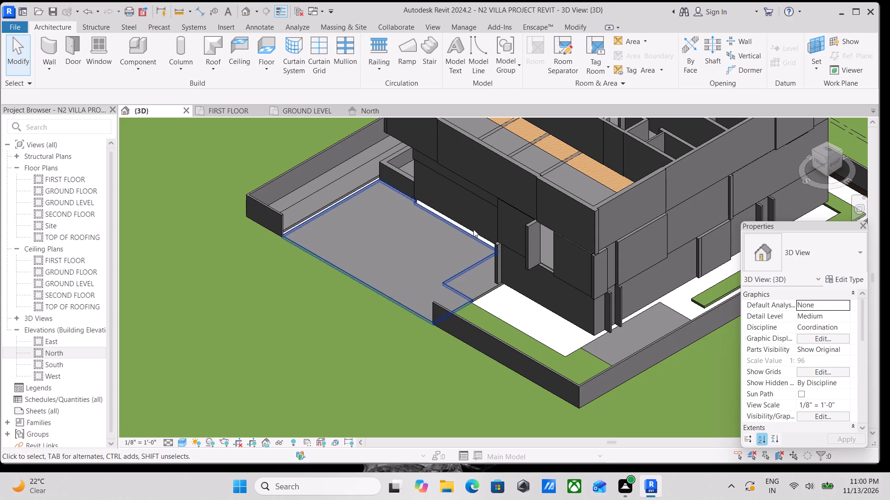
{"action": "scroll", "coordinate": [475, 229], "scroll_direction": "up", "scroll_amount": 2}
{"action": "middle_click_drag", "start_coordinate": [476, 225], "coordinate": [346, 237]}
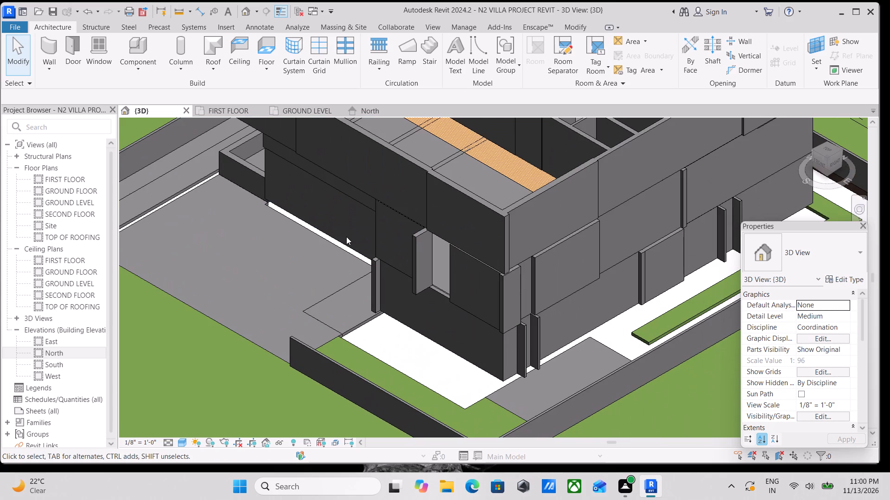
{"action": "scroll", "coordinate": [346, 237], "scroll_direction": "up", "scroll_amount": 1}
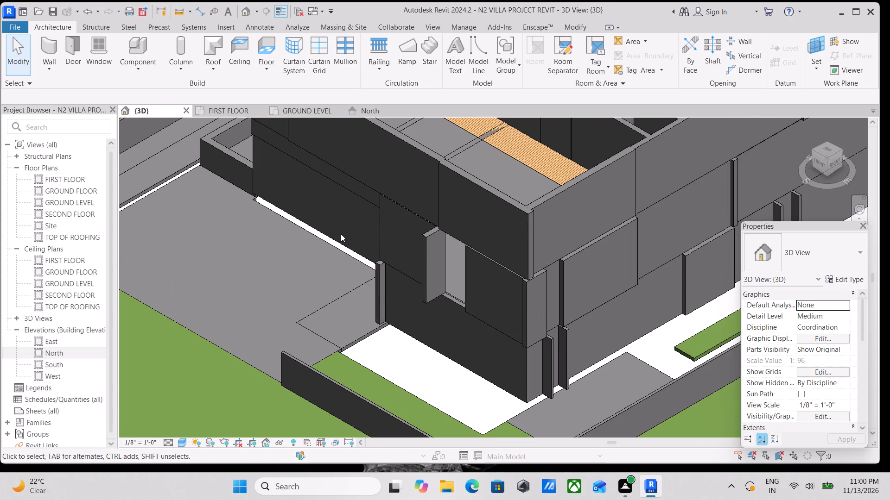
{"action": "scroll", "coordinate": [337, 232], "scroll_direction": "down", "scroll_amount": 8}
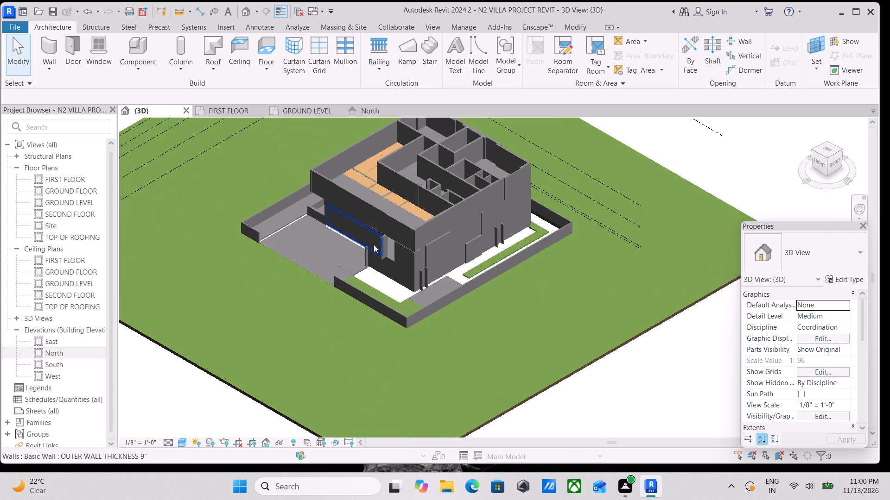
{"action": "scroll", "coordinate": [374, 244], "scroll_direction": "down", "scroll_amount": 2}
{"action": "middle_click_drag", "start_coordinate": [375, 254], "coordinate": [412, 324]}
{"action": "scroll", "coordinate": [412, 324], "scroll_direction": "up", "scroll_amount": 9}
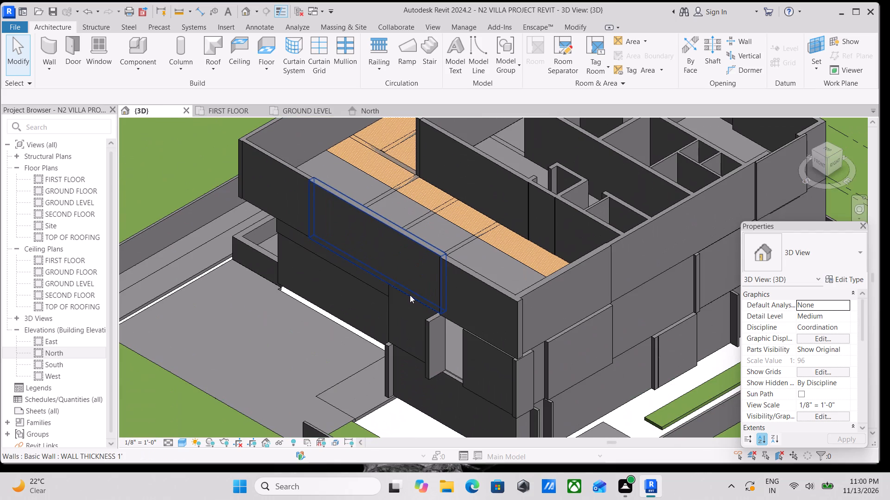
{"action": "scroll", "coordinate": [410, 295], "scroll_direction": "up", "scroll_amount": 3}
{"action": "scroll", "coordinate": [410, 295], "scroll_direction": "down", "scroll_amount": 3}
{"action": "scroll", "coordinate": [408, 293], "scroll_direction": "up", "scroll_amount": 3}
{"action": "scroll", "coordinate": [426, 275], "scroll_direction": "down", "scroll_amount": 11}
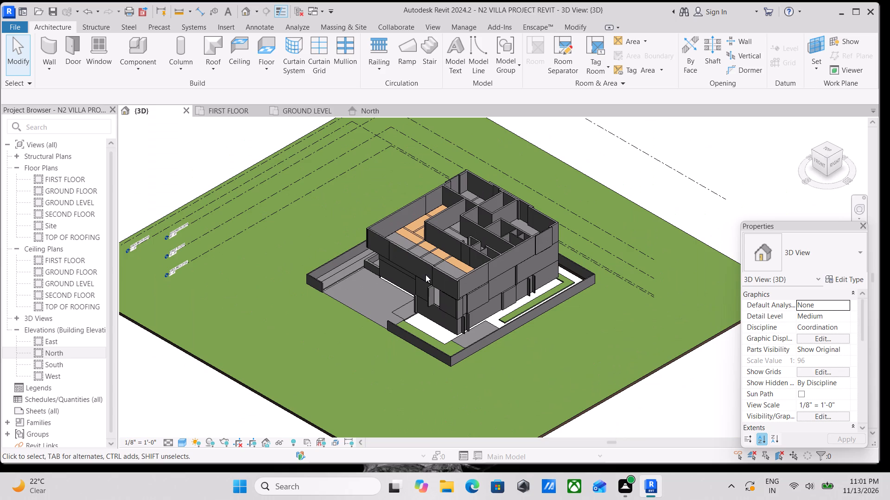
Examine the outer walls along the villa's right side, including the short projecting walls near the planting strip.
{"action": "scroll", "coordinate": [539, 311], "scroll_direction": "up", "scroll_amount": 1}
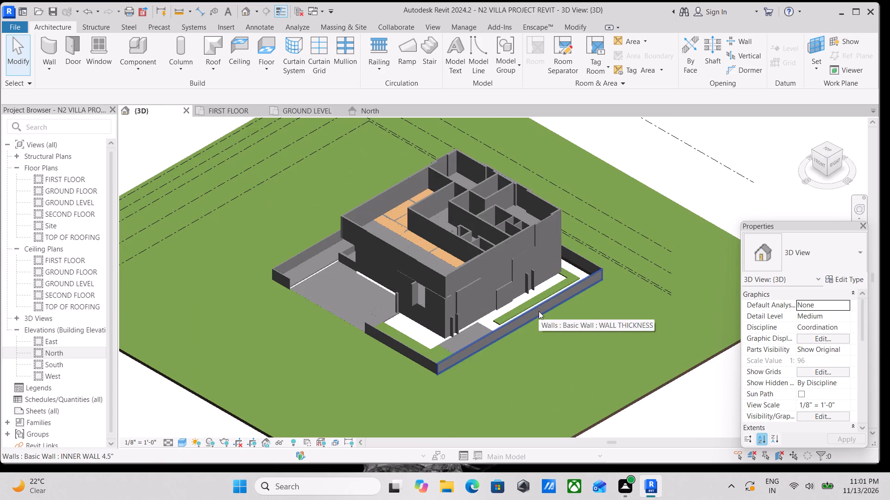
{"action": "scroll", "coordinate": [539, 311], "scroll_direction": "up", "scroll_amount": 4}
{"action": "scroll", "coordinate": [479, 271], "scroll_direction": "up", "scroll_amount": 3}
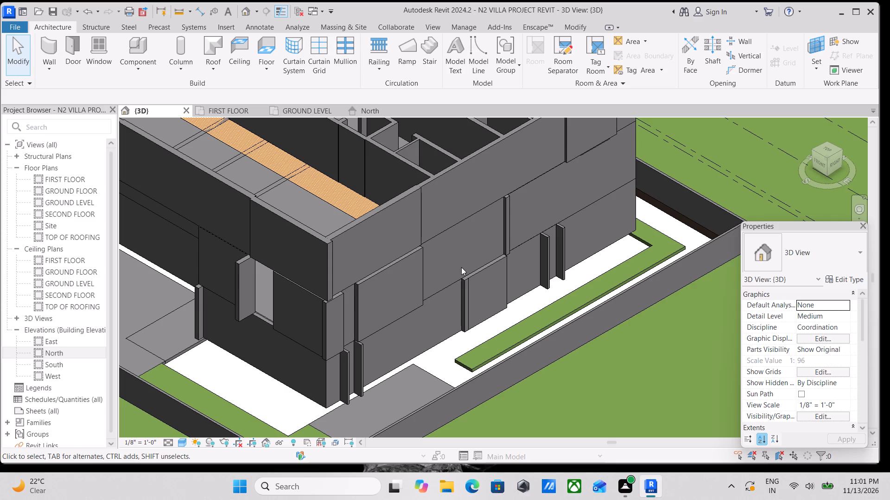
{"action": "scroll", "coordinate": [620, 221], "scroll_direction": "up", "scroll_amount": 3}
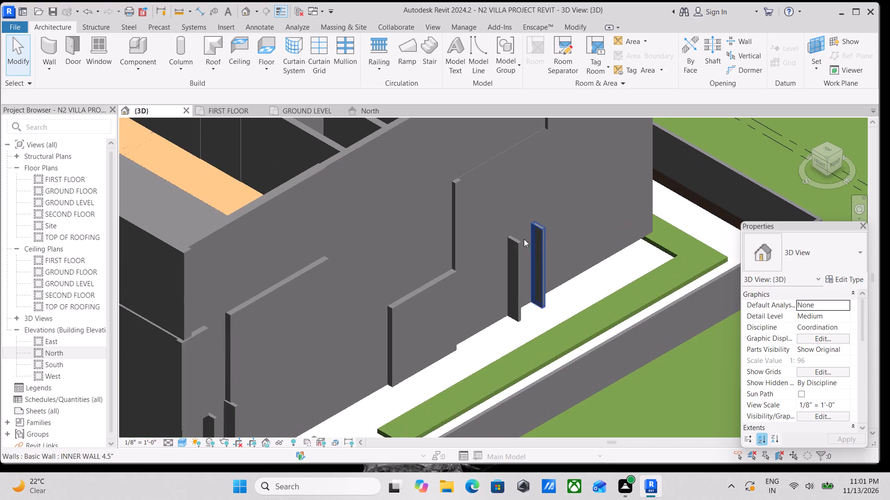
{"action": "scroll", "coordinate": [524, 239], "scroll_direction": "down", "scroll_amount": 3}
{"action": "middle_click_drag", "start_coordinate": [524, 239], "coordinate": [551, 267]}
{"action": "scroll", "coordinate": [404, 232], "scroll_direction": "down", "scroll_amount": 2}
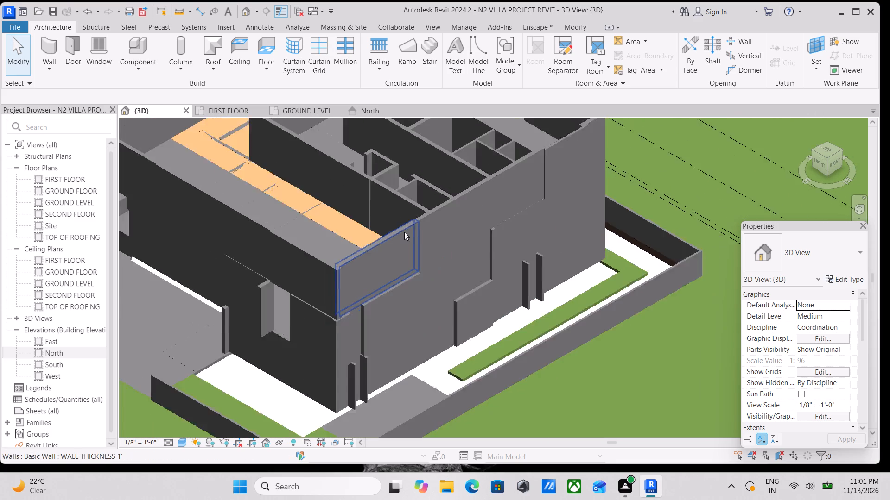
{"action": "scroll", "coordinate": [404, 232], "scroll_direction": "down", "scroll_amount": 3}
{"action": "middle_click_drag", "start_coordinate": [411, 256], "coordinate": [465, 294]}
{"action": "scroll", "coordinate": [526, 278], "scroll_direction": "up", "scroll_amount": 1}
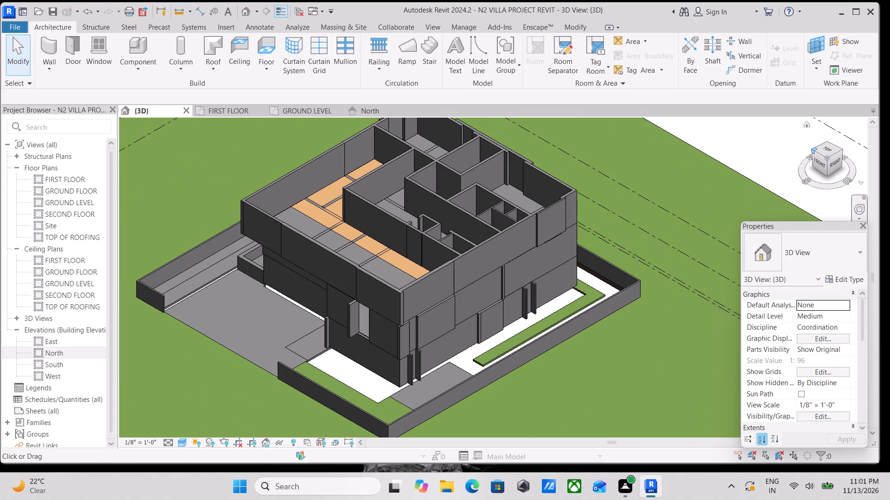
Examine the villa's front-left corner, including the overhanging upper-storey walls and the entrance area below.
{"action": "left_click", "coordinate": [813, 151]}
{"action": "scroll", "coordinate": [513, 341], "scroll_direction": "up", "scroll_amount": 3}
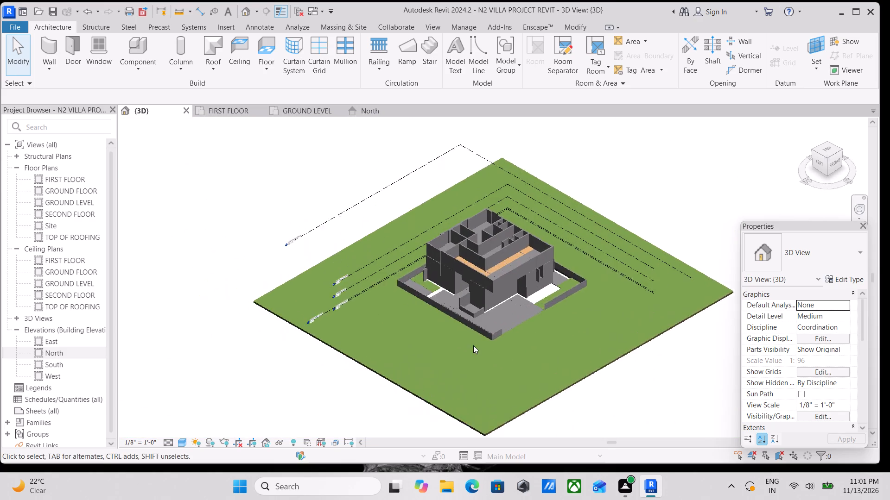
{"action": "scroll", "coordinate": [473, 345], "scroll_direction": "up", "scroll_amount": 4}
{"action": "scroll", "coordinate": [514, 297], "scroll_direction": "up", "scroll_amount": 5}
{"action": "middle_click_drag", "start_coordinate": [516, 299], "coordinate": [515, 369]}
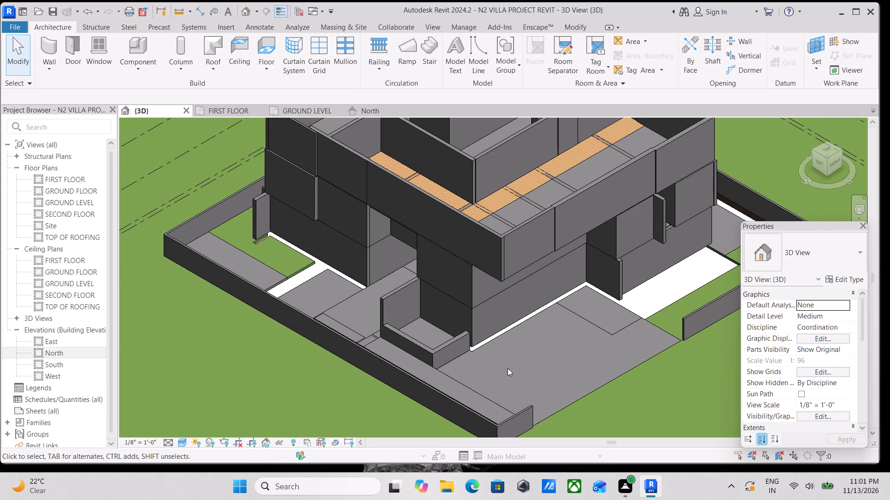
{"action": "scroll", "coordinate": [649, 331], "scroll_direction": "up", "scroll_amount": 2}
{"action": "scroll", "coordinate": [649, 331], "scroll_direction": "down", "scroll_amount": 2}
{"action": "middle_click_drag", "start_coordinate": [643, 336], "coordinate": [578, 397]}
{"action": "scroll", "coordinate": [579, 396], "scroll_direction": "up", "scroll_amount": 1}
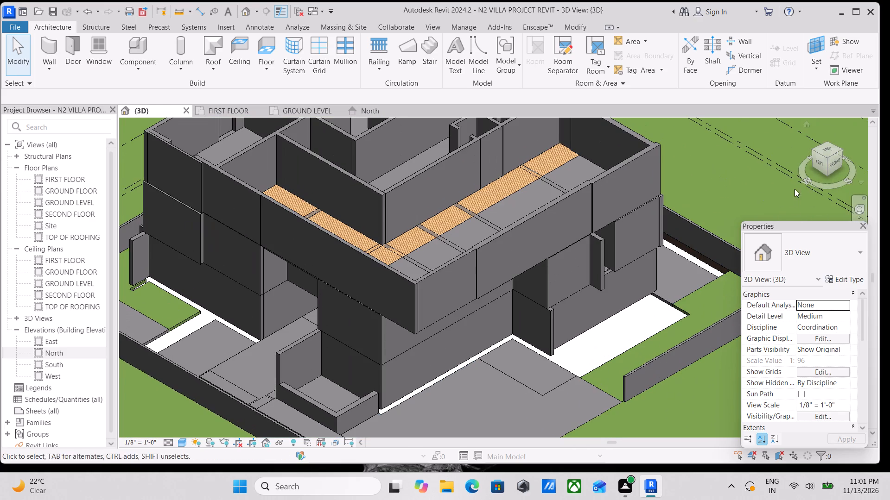
Examine the upper storey's wood joist floor strip and interior walls from the front-left corner.
{"action": "left_click", "coordinate": [835, 161]}
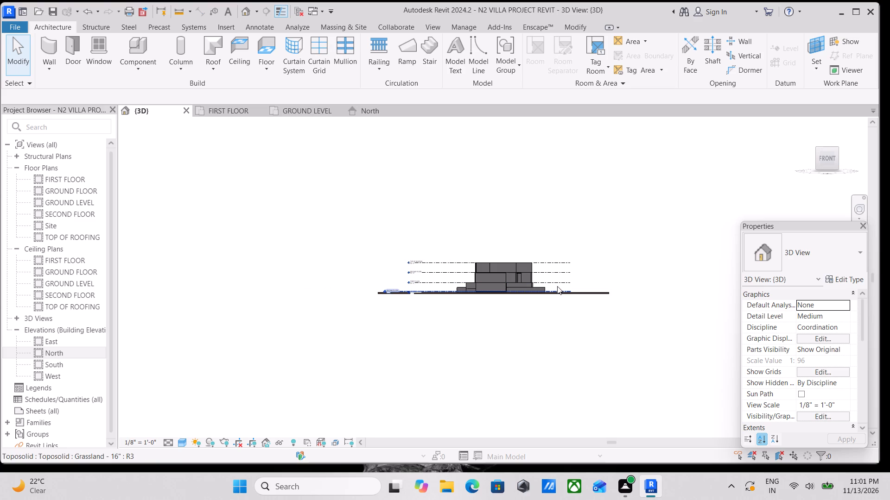
{"action": "left_click", "coordinate": [818, 149]}
{"action": "scroll", "coordinate": [550, 305], "scroll_direction": "up", "scroll_amount": 6}
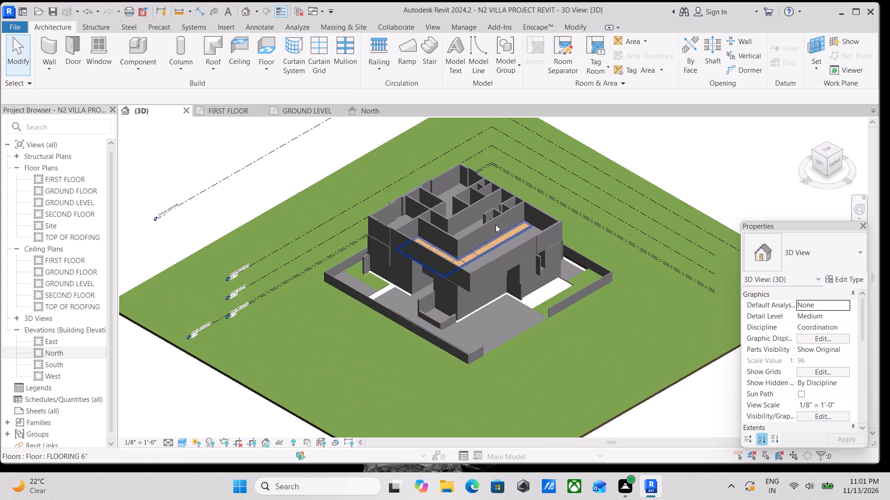
{"action": "scroll", "coordinate": [496, 225], "scroll_direction": "up", "scroll_amount": 3}
{"action": "middle_click_drag", "start_coordinate": [492, 316], "coordinate": [494, 338]}
{"action": "scroll", "coordinate": [494, 337], "scroll_direction": "up", "scroll_amount": 3}
{"action": "middle_click_drag", "start_coordinate": [467, 276], "coordinate": [475, 305]}
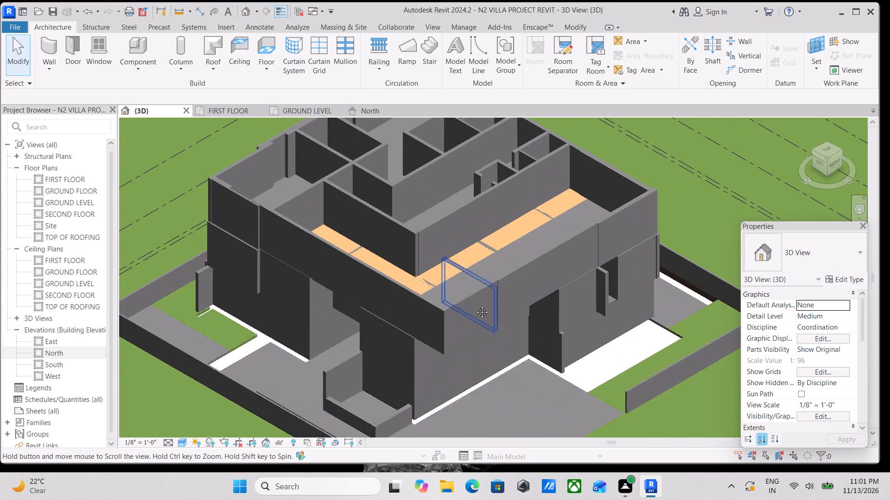
{"action": "middle_click_drag", "start_coordinate": [475, 305], "coordinate": [477, 332]}
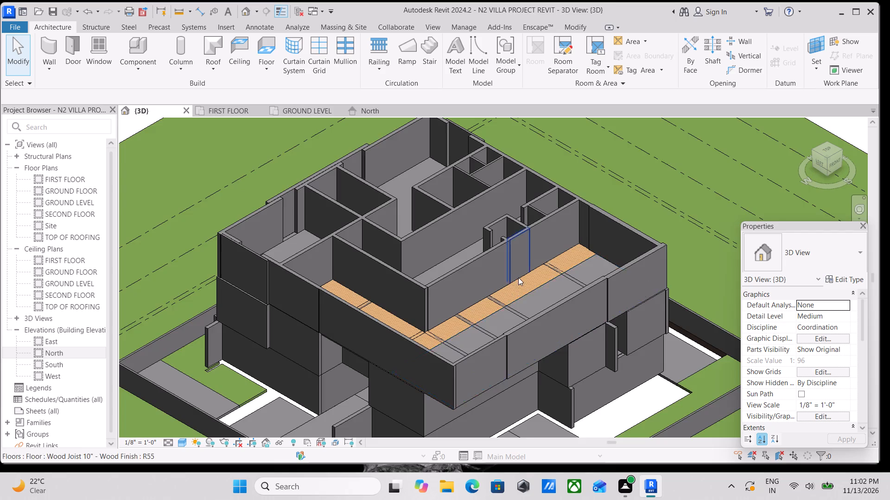
{"action": "scroll", "coordinate": [518, 277], "scroll_direction": "up", "scroll_amount": 3}
{"action": "scroll", "coordinate": [518, 277], "scroll_direction": "down", "scroll_amount": 9}
{"action": "middle_click_drag", "start_coordinate": [518, 277], "coordinate": [484, 282]}
{"action": "scroll", "coordinate": [487, 285], "scroll_direction": "up", "scroll_amount": 1}
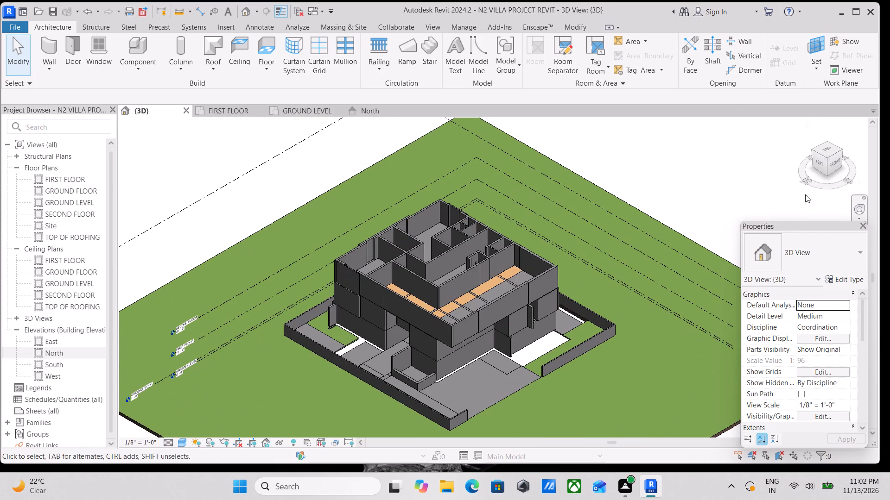
Compare the villa's front face with the FIRST FLOOR, SECOND FLOOR and TOP OF ROOFING level lines.
{"action": "left_click", "coordinate": [833, 167]}
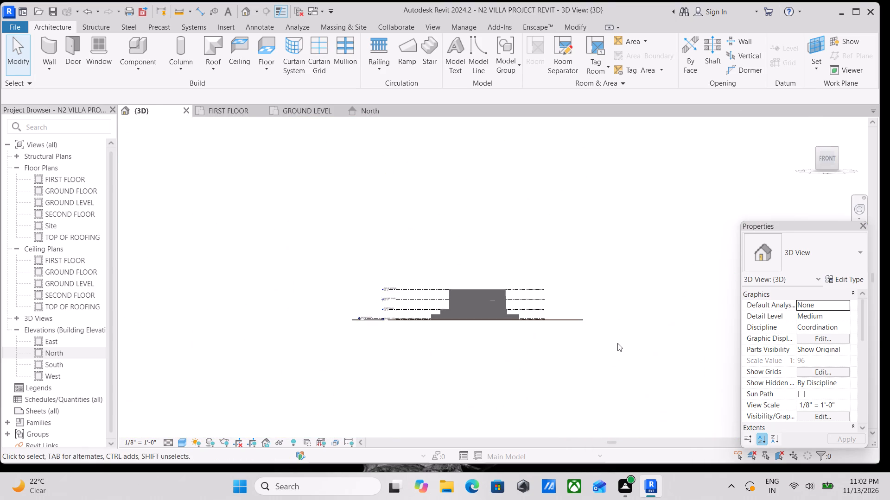
{"action": "scroll", "coordinate": [615, 342], "scroll_direction": "up", "scroll_amount": 3}
{"action": "scroll", "coordinate": [545, 293], "scroll_direction": "up", "scroll_amount": 4}
{"action": "scroll", "coordinate": [492, 261], "scroll_direction": "up", "scroll_amount": 2}
{"action": "middle_click_drag", "start_coordinate": [491, 260], "coordinate": [500, 311]}
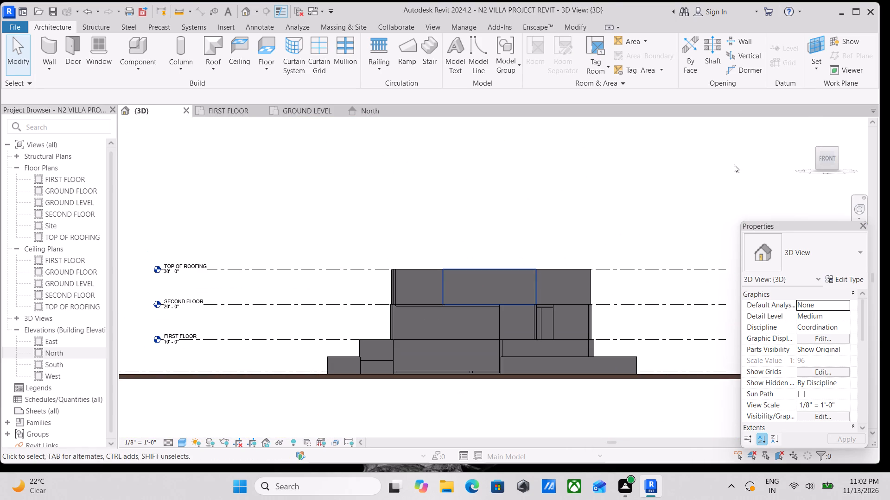
Examine the second-floor slab and wood joist coverage from directly above and from the raised front and right views.
{"action": "left_click", "coordinate": [829, 149]}
{"action": "scroll", "coordinate": [643, 303], "scroll_direction": "up", "scroll_amount": 3}
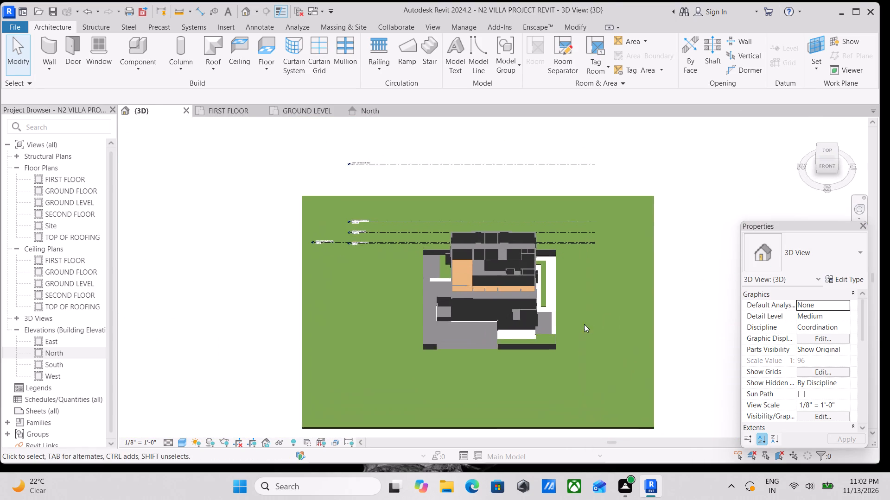
{"action": "scroll", "coordinate": [531, 273], "scroll_direction": "up", "scroll_amount": 1}
{"action": "middle_click_drag", "start_coordinate": [528, 268], "coordinate": [543, 304]}
{"action": "scroll", "coordinate": [543, 304], "scroll_direction": "up", "scroll_amount": 1}
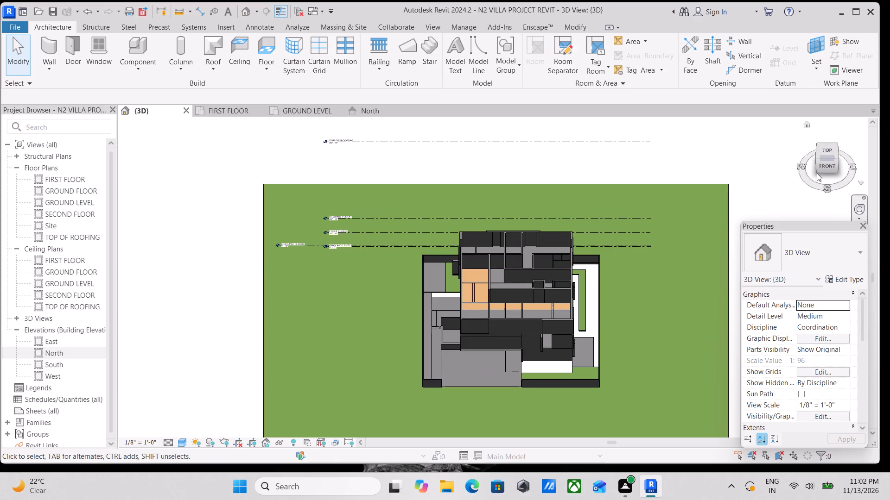
{"action": "left_click", "coordinate": [826, 147]}
{"action": "scroll", "coordinate": [595, 301], "scroll_direction": "up", "scroll_amount": 6}
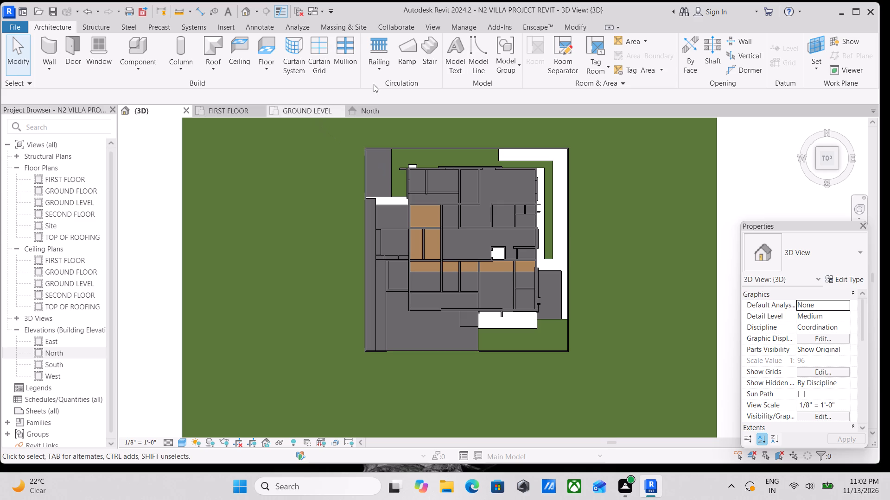
{"action": "left_click", "coordinate": [837, 165]}
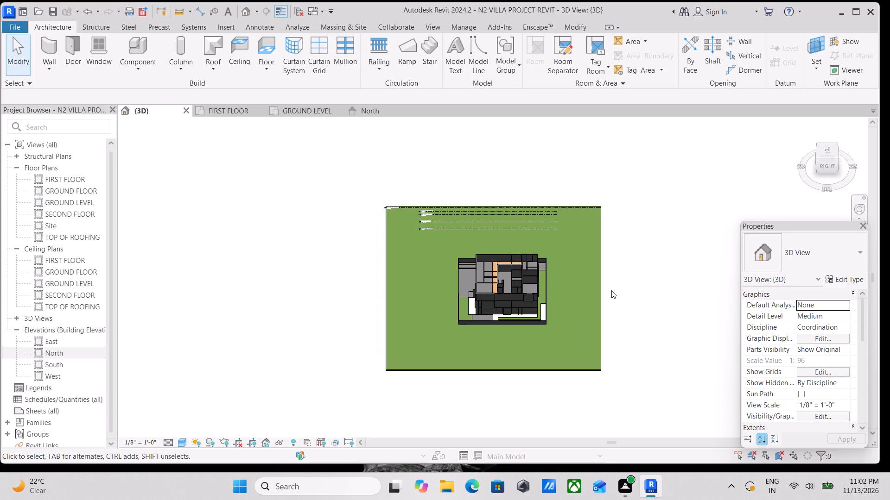
{"action": "scroll", "coordinate": [611, 290], "scroll_direction": "up", "scroll_amount": 4}
{"action": "scroll", "coordinate": [477, 246], "scroll_direction": "up", "scroll_amount": 8}
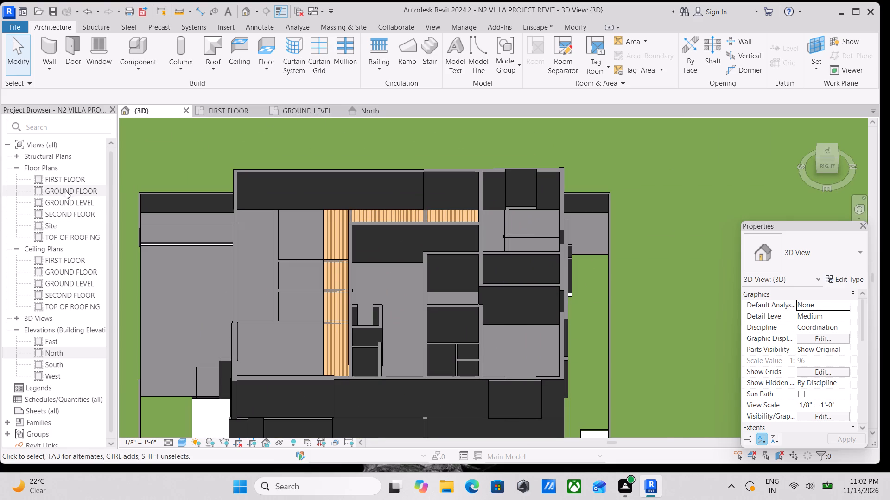
Examine the SECOND FLOOR plan, covering the wood joist floor areas, the rooms and the upper-left outer wall corner.
{"action": "double_click", "coordinate": [80, 211]}
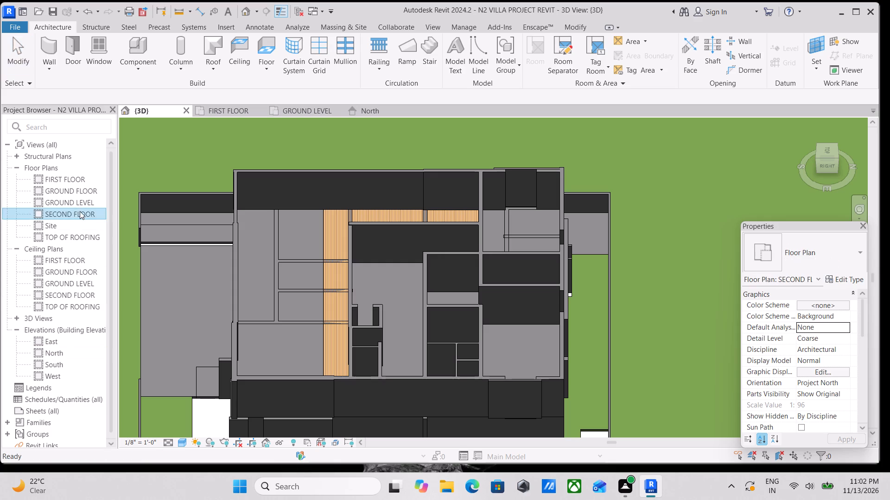
{"action": "left_click", "coordinate": [539, 143]}
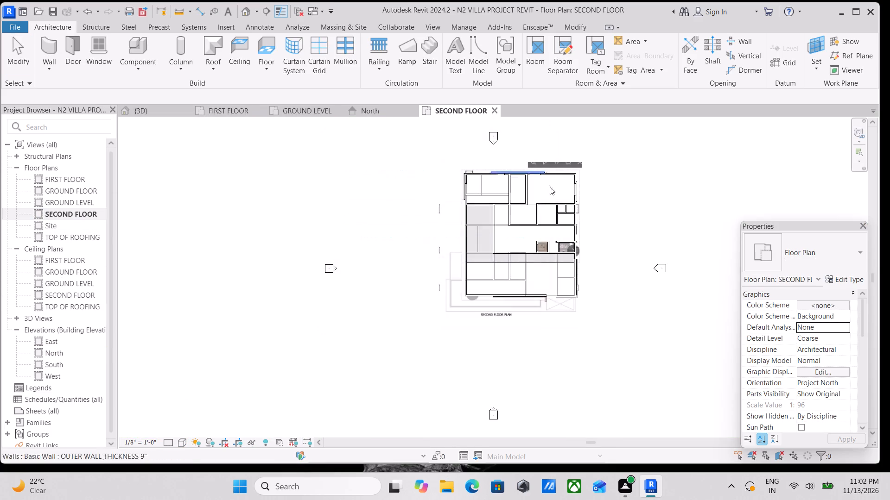
{"action": "scroll", "coordinate": [564, 263], "scroll_direction": "up", "scroll_amount": 3}
{"action": "scroll", "coordinate": [471, 212], "scroll_direction": "up", "scroll_amount": 1}
{"action": "middle_click_drag", "start_coordinate": [471, 212], "coordinate": [476, 314]}
{"action": "scroll", "coordinate": [478, 308], "scroll_direction": "up", "scroll_amount": 2}
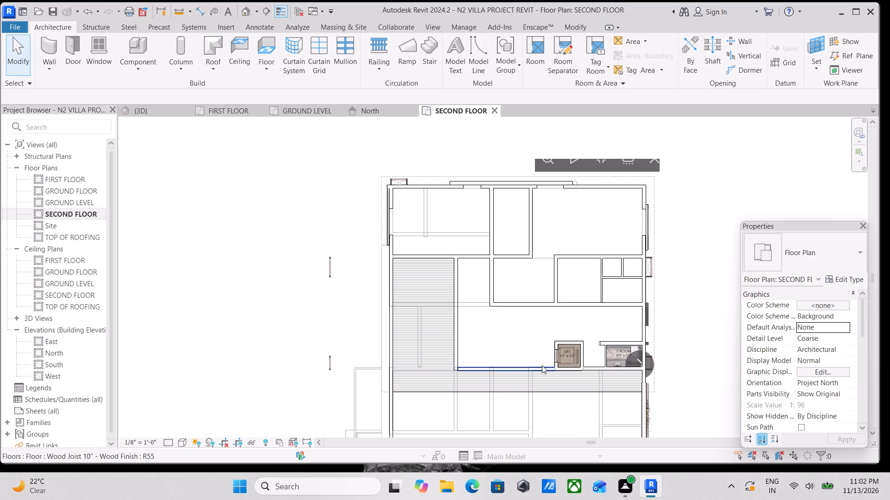
{"action": "scroll", "coordinate": [542, 375], "scroll_direction": "down", "scroll_amount": 1}
{"action": "middle_click_drag", "start_coordinate": [541, 372], "coordinate": [531, 294]}
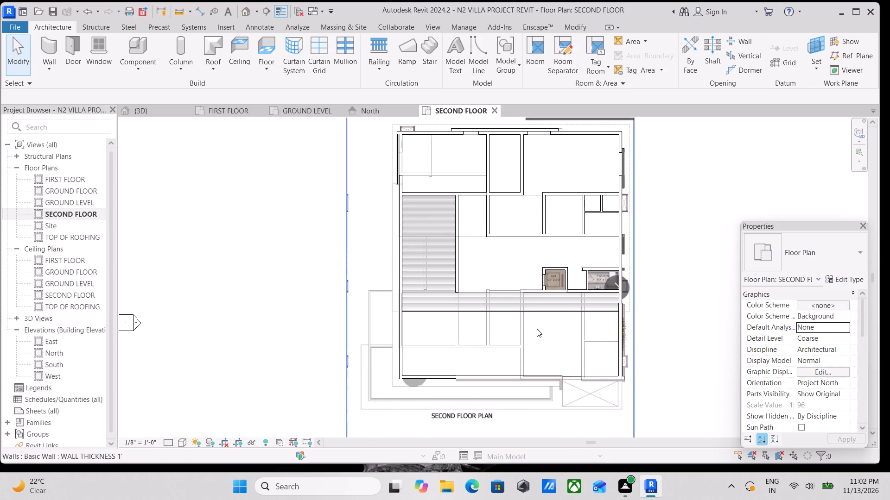
{"action": "middle_click_drag", "start_coordinate": [453, 216], "coordinate": [461, 267]}
{"action": "scroll", "coordinate": [449, 231], "scroll_direction": "up", "scroll_amount": 2}
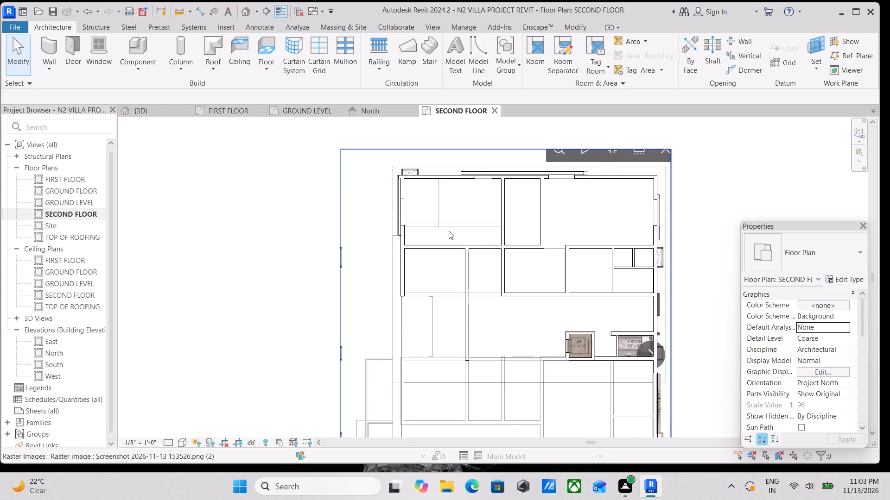
{"action": "scroll", "coordinate": [417, 192], "scroll_direction": "up", "scroll_amount": 4}
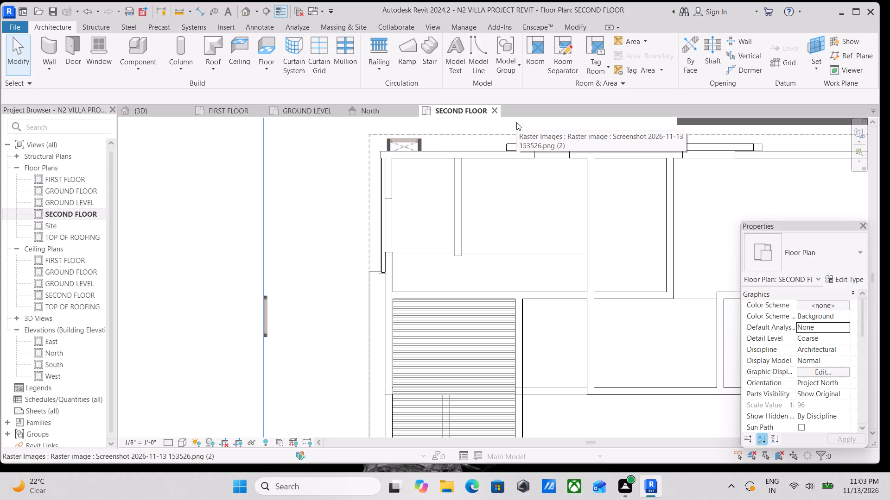
{"action": "scroll", "coordinate": [559, 127], "scroll_direction": "up", "scroll_amount": 2}
{"action": "middle_click_drag", "start_coordinate": [423, 190], "coordinate": [407, 230]}
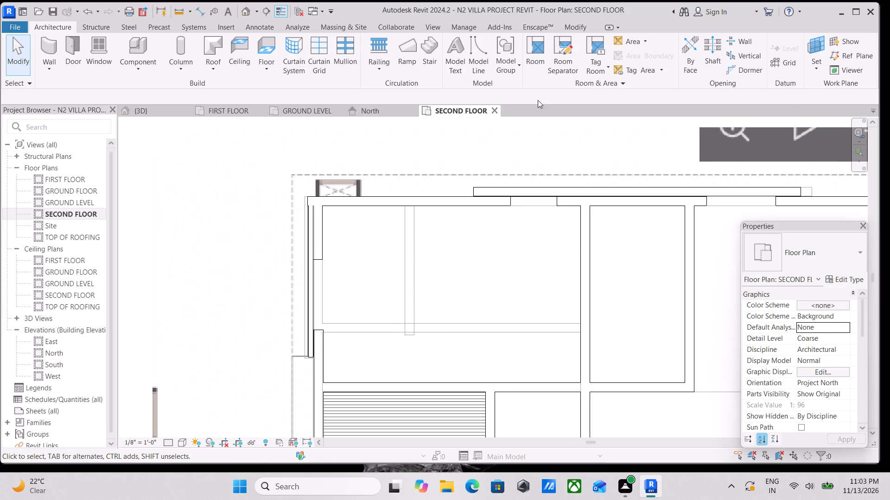
Start a roof by footprint on the SECOND FLOOR level.
{"action": "left_click", "coordinate": [219, 69]}
{"action": "left_click", "coordinate": [233, 87]}
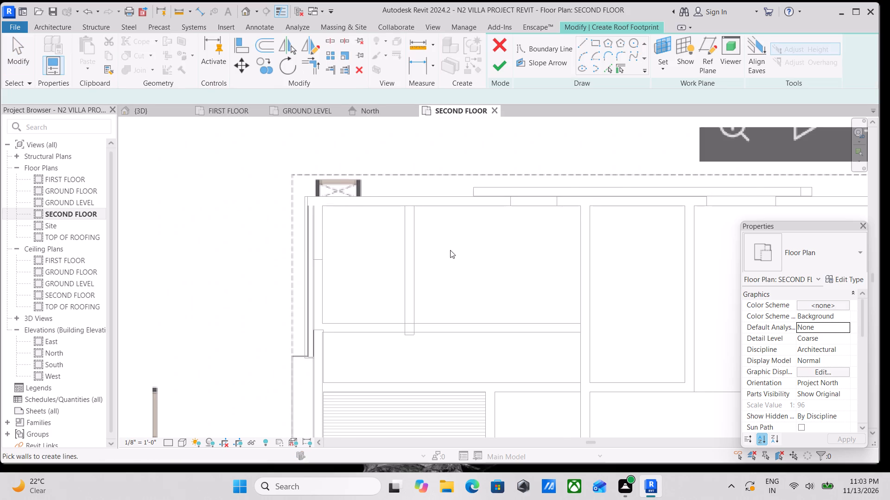
{"action": "scroll", "coordinate": [450, 250], "scroll_direction": "down", "scroll_amount": 4}
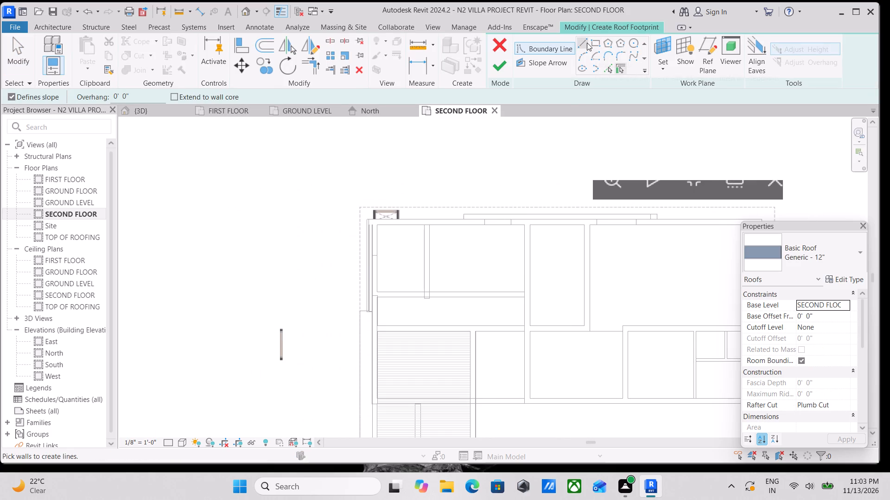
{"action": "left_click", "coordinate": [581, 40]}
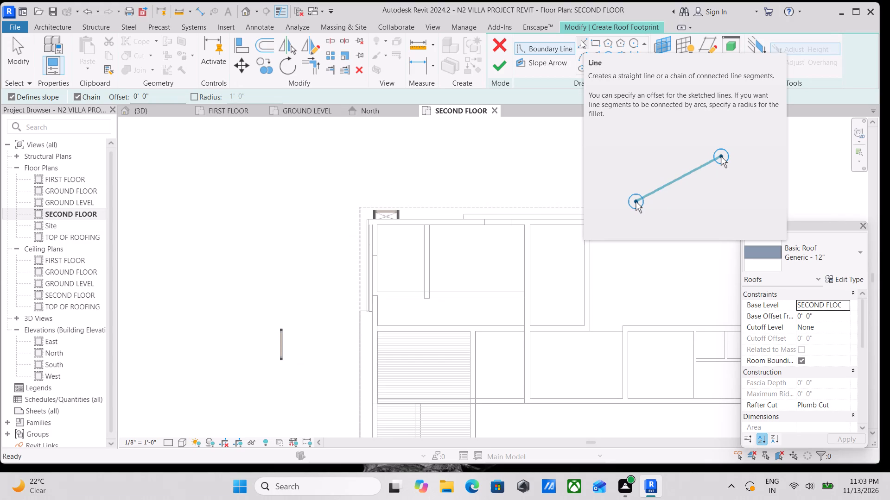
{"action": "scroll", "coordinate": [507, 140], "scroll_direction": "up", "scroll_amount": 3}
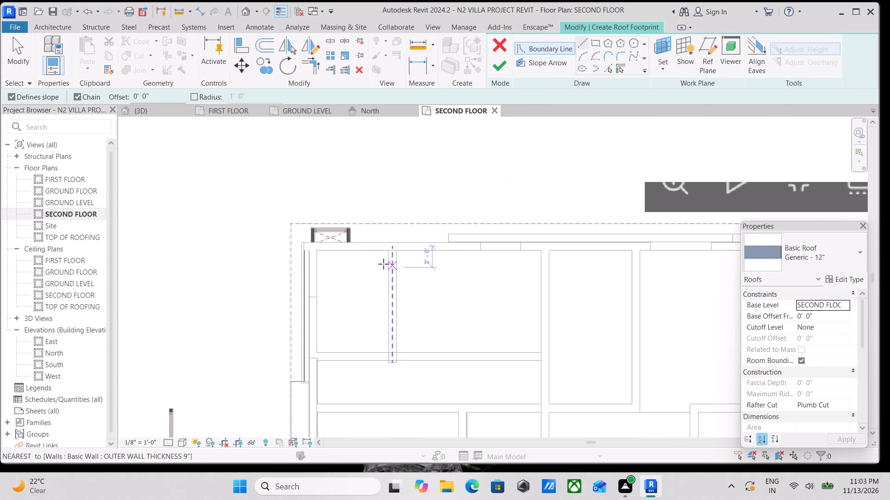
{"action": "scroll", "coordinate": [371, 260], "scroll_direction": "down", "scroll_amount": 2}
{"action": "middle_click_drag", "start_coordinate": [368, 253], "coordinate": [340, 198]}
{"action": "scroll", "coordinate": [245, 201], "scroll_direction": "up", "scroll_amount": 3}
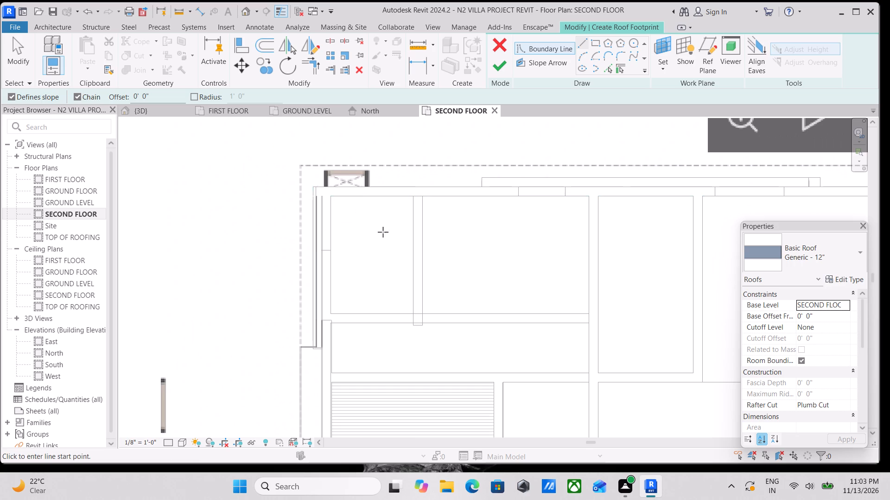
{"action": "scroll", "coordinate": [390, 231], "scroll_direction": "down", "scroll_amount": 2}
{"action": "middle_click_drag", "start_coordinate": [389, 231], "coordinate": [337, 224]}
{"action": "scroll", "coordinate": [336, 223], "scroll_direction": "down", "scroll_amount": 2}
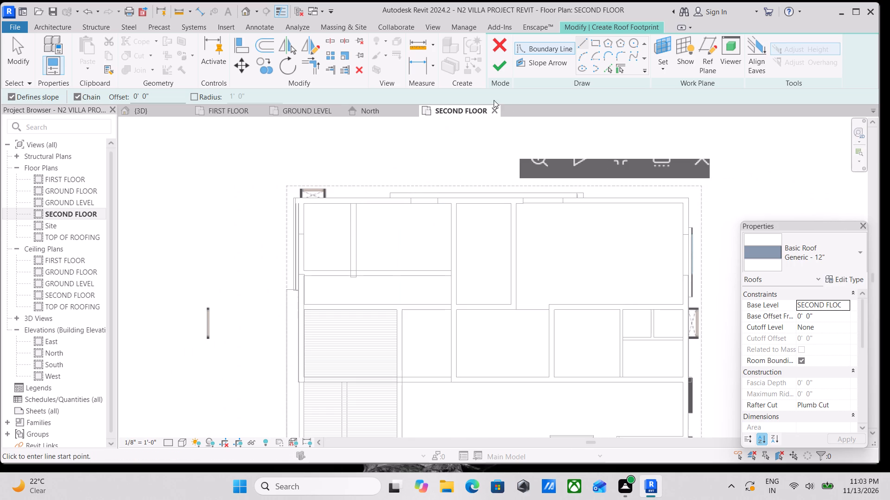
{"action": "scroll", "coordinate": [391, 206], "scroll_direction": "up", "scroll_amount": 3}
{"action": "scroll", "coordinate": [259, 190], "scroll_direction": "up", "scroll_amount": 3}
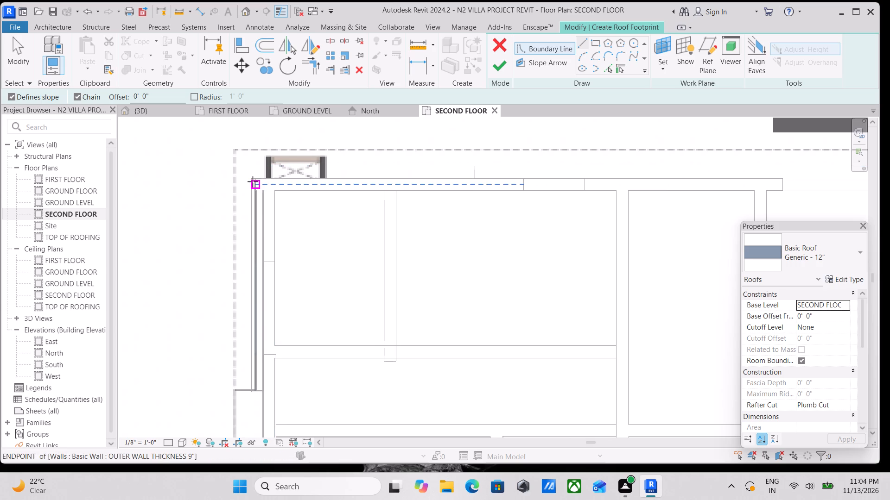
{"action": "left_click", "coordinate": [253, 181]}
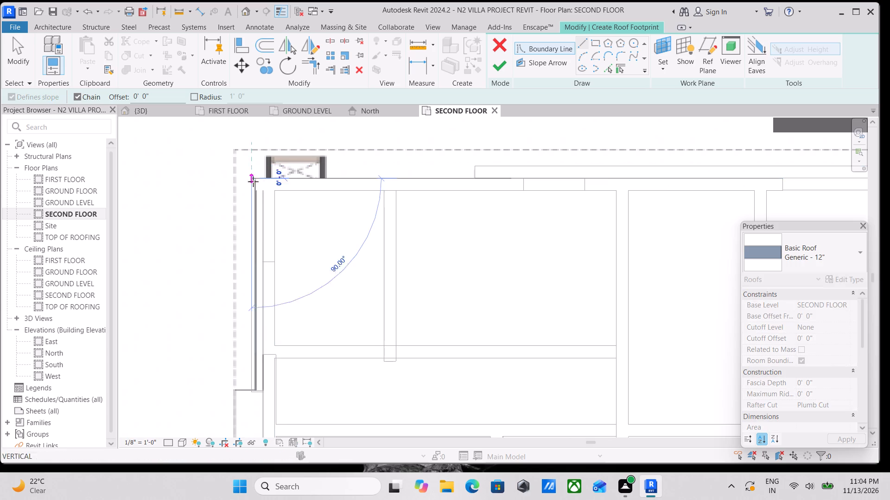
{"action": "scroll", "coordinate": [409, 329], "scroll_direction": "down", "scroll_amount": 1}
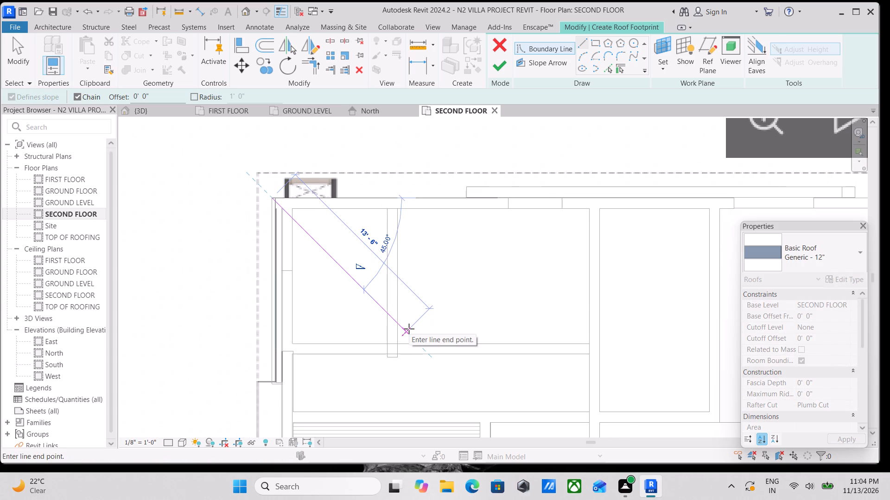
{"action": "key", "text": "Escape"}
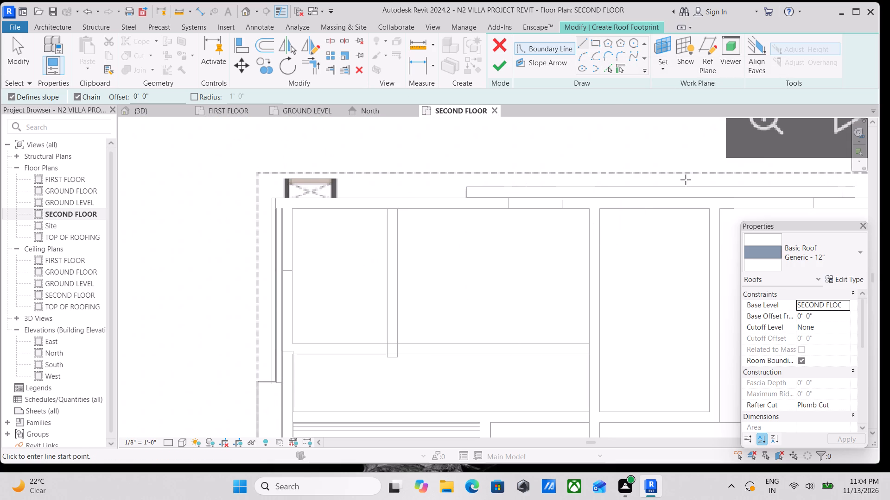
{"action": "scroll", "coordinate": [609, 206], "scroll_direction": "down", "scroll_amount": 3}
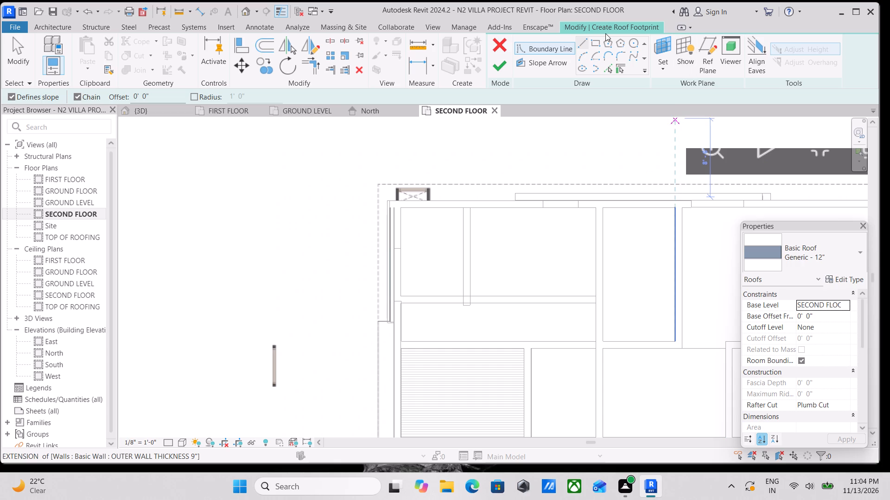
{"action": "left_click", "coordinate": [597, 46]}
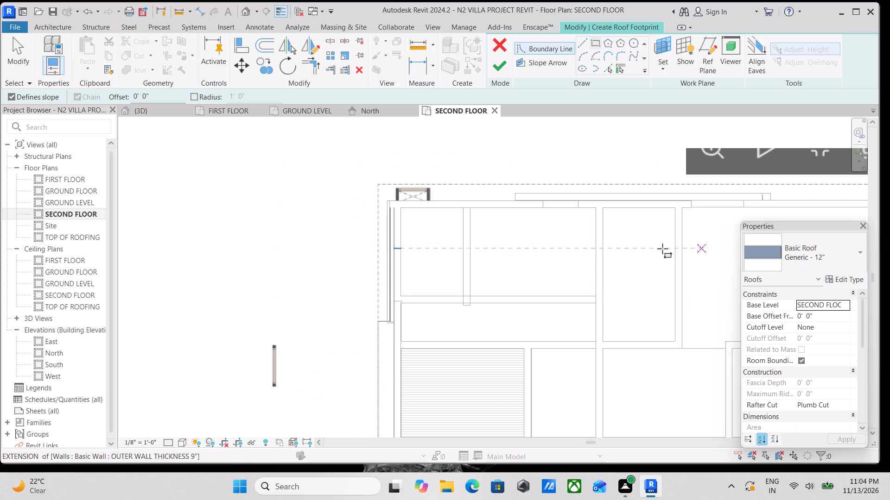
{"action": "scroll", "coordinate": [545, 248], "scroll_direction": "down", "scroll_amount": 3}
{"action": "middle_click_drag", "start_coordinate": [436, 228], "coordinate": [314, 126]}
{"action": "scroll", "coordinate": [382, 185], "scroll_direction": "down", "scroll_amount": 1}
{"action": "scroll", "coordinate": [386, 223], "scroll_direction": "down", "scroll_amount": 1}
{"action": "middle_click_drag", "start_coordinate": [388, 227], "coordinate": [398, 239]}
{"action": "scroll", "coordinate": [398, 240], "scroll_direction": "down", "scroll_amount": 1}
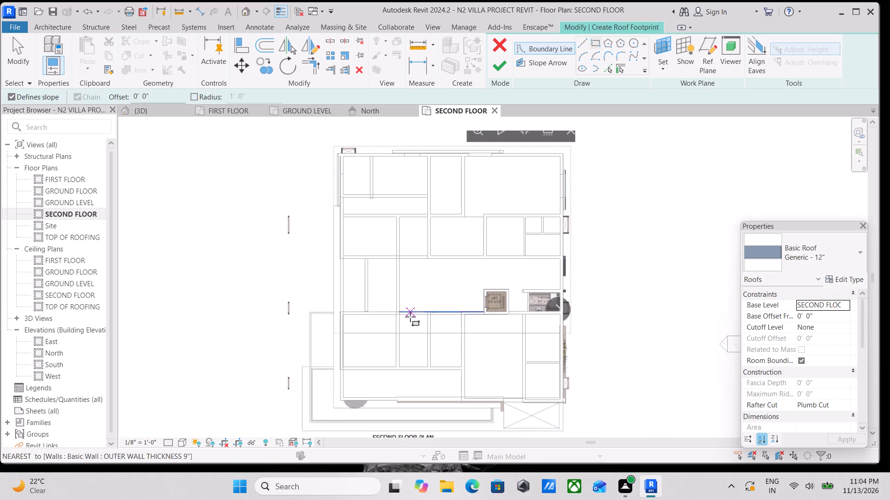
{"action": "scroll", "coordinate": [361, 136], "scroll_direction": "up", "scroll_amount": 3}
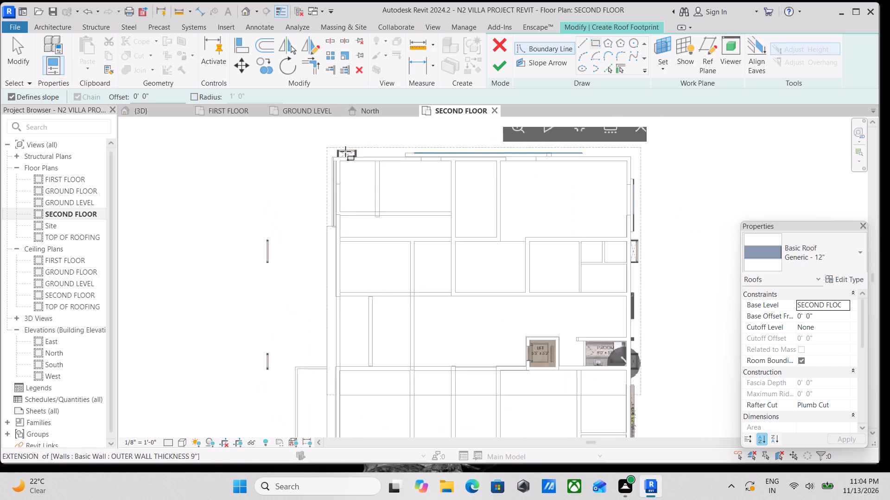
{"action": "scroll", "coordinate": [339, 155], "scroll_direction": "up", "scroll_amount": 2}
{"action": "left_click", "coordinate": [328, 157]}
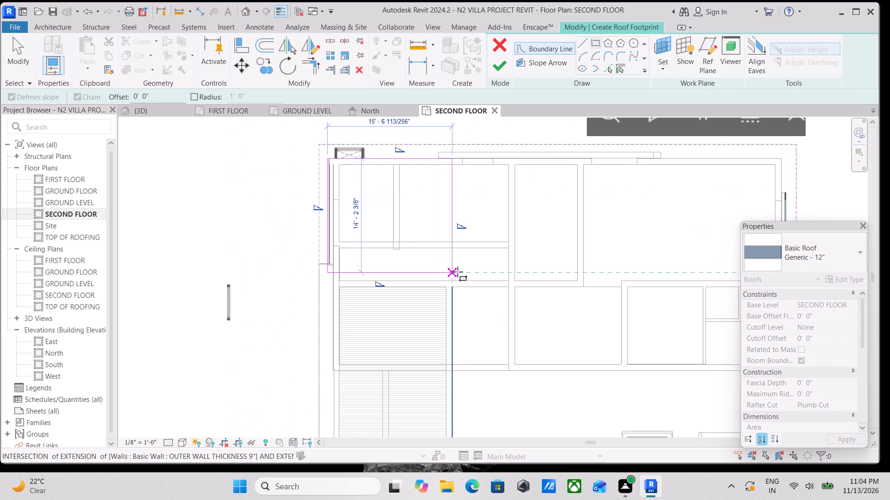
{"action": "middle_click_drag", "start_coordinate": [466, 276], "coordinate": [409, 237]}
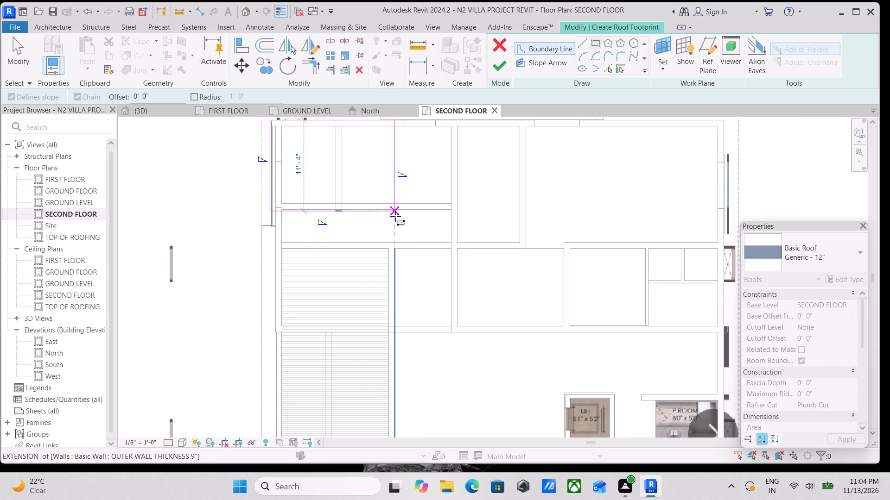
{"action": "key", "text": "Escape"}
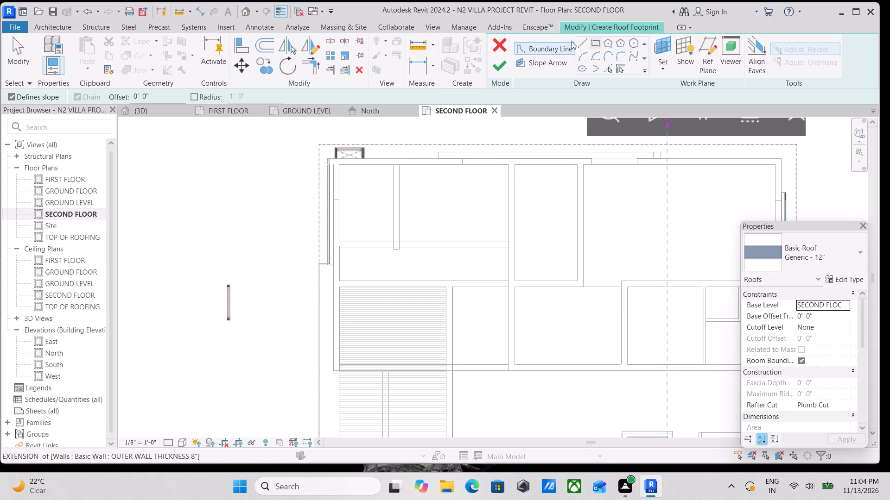
Sketch the roof boundary down the outer wall from the plan's upper-left corner, jog 0'-9" inward, continue about 3' down, and run 14'-0" across.
{"action": "left_click", "coordinate": [583, 47]}
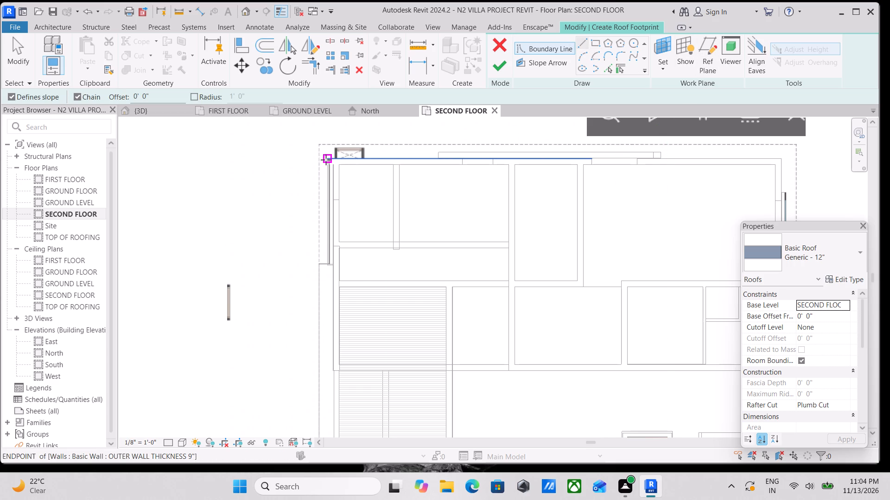
{"action": "left_click", "coordinate": [327, 159]}
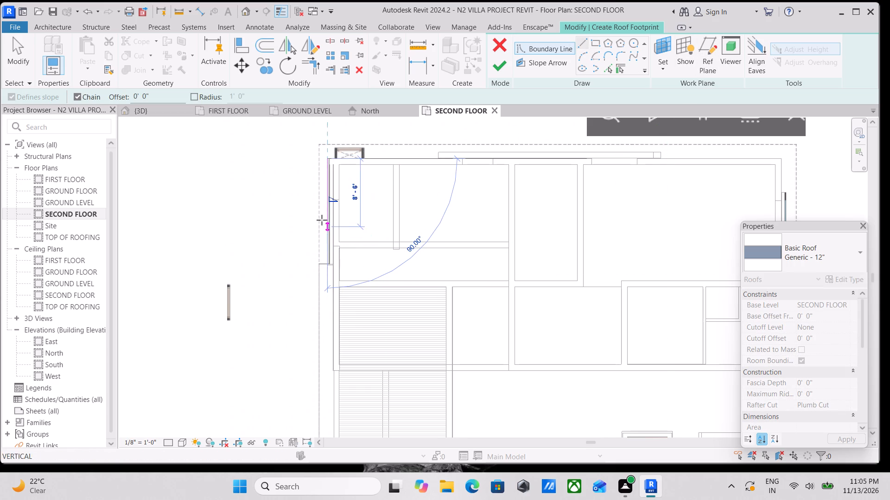
{"action": "scroll", "coordinate": [307, 197], "scroll_direction": "up", "scroll_amount": 2}
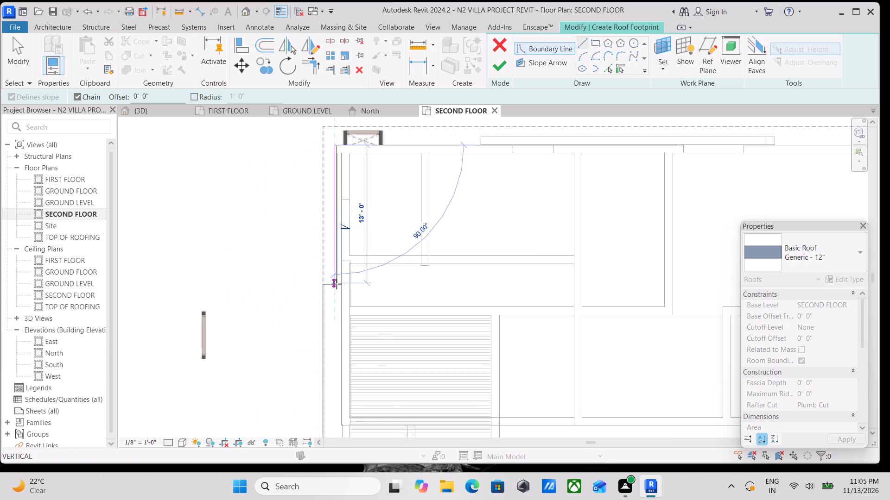
{"action": "scroll", "coordinate": [337, 284], "scroll_direction": "up", "scroll_amount": 6}
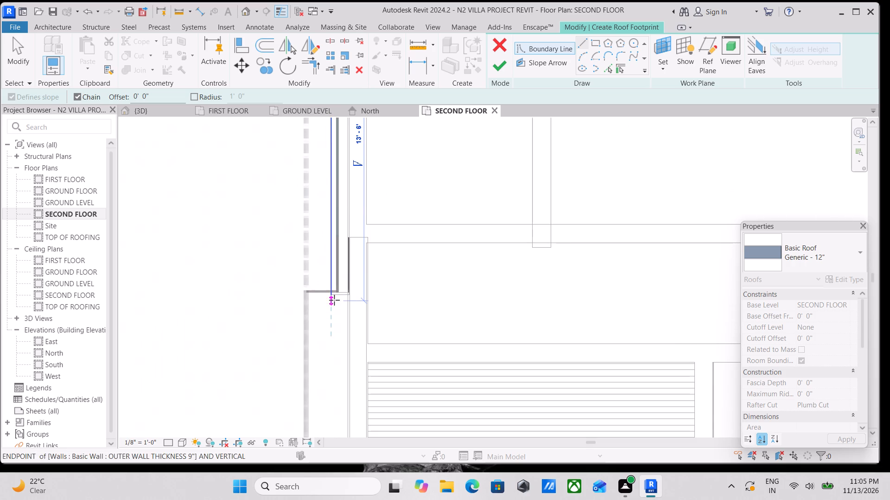
{"action": "left_click", "coordinate": [334, 294]}
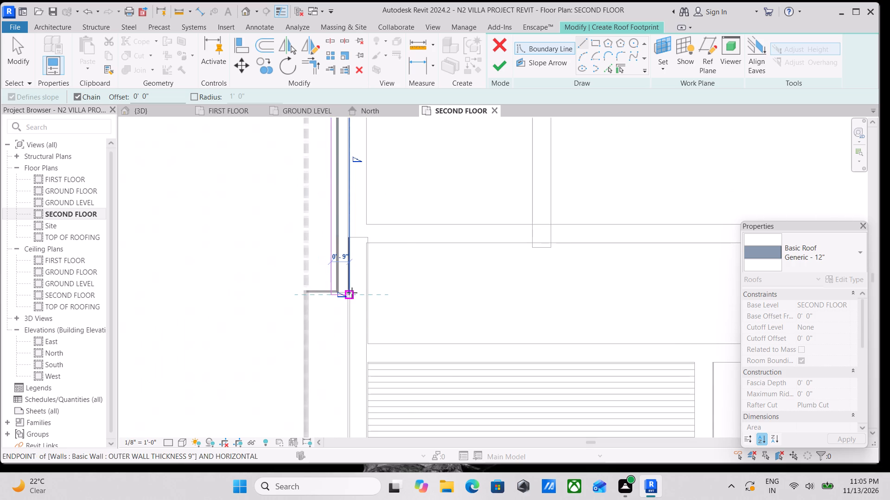
{"action": "left_click", "coordinate": [352, 292]}
{"action": "middle_click_drag", "start_coordinate": [337, 325], "coordinate": [357, 238]}
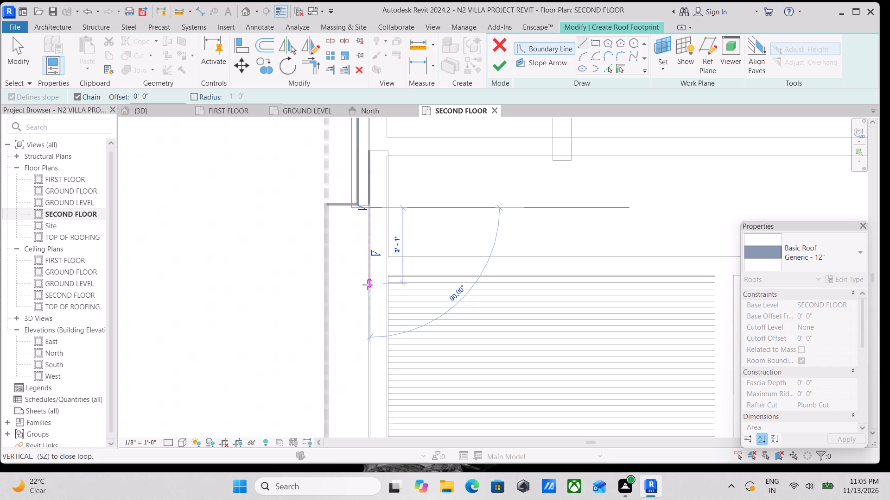
{"action": "left_click", "coordinate": [368, 280]}
{"action": "middle_click_drag", "start_coordinate": [476, 274], "coordinate": [315, 229]}
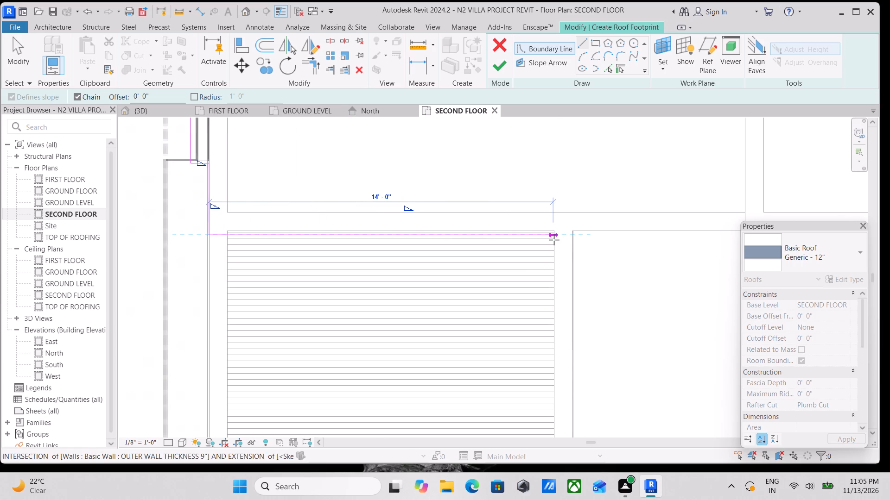
{"action": "left_click", "coordinate": [555, 241]}
Continue the roof boundary down the inner wall for about 10'-3" and a further 14', and run 41'-0" across to the opposite outer wall.
{"action": "scroll", "coordinate": [536, 365], "scroll_direction": "down", "scroll_amount": 1}
{"action": "middle_click_drag", "start_coordinate": [536, 365], "coordinate": [567, 203]}
{"action": "scroll", "coordinate": [627, 319], "scroll_direction": "down", "scroll_amount": 3}
{"action": "middle_click_drag", "start_coordinate": [624, 316], "coordinate": [621, 310]}
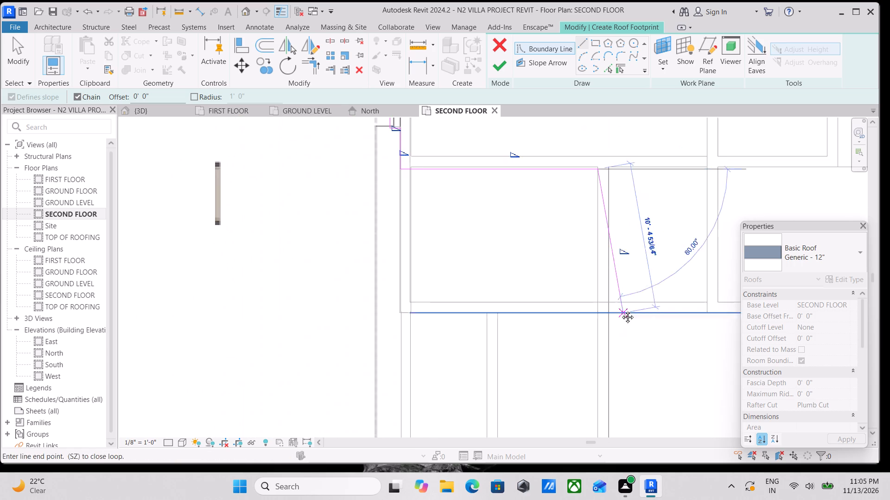
{"action": "middle_click_drag", "start_coordinate": [621, 310], "coordinate": [592, 250]}
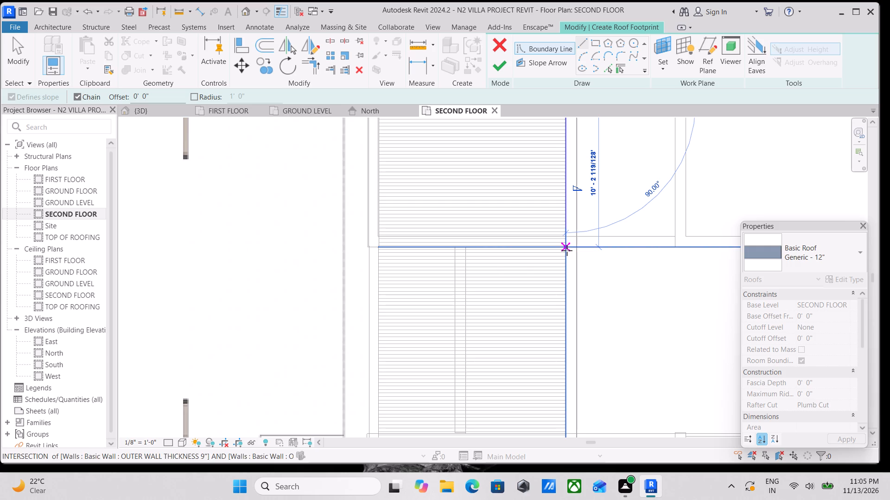
{"action": "left_click", "coordinate": [567, 250]}
{"action": "middle_click_drag", "start_coordinate": [567, 250], "coordinate": [352, 258]}
{"action": "scroll", "coordinate": [568, 266], "scroll_direction": "down", "scroll_amount": 3}
{"action": "middle_click_drag", "start_coordinate": [568, 266], "coordinate": [418, 260]}
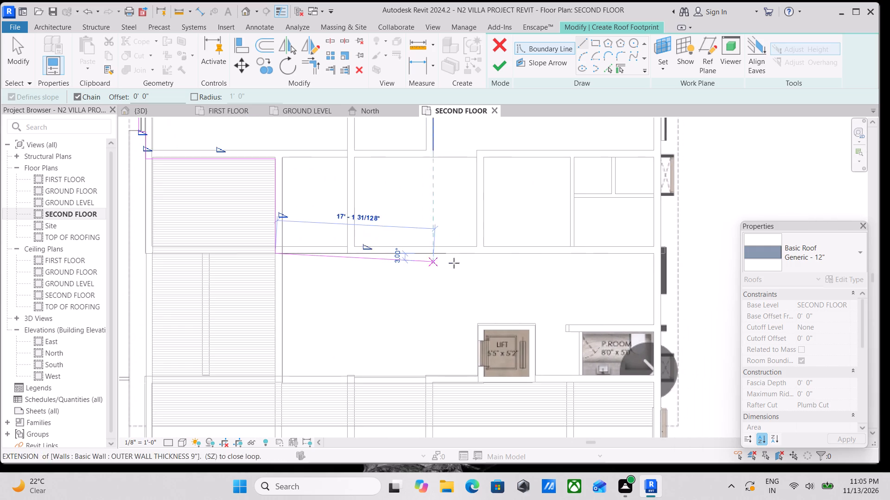
{"action": "scroll", "coordinate": [465, 262], "scroll_direction": "down", "scroll_amount": 2}
{"action": "scroll", "coordinate": [388, 302], "scroll_direction": "down", "scroll_amount": 1}
{"action": "middle_click_drag", "start_coordinate": [388, 302], "coordinate": [412, 218]}
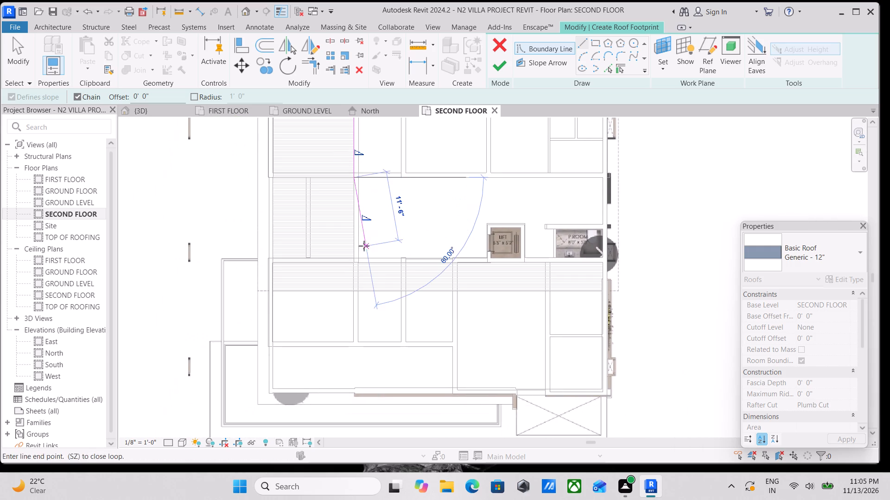
{"action": "left_click", "coordinate": [354, 263]}
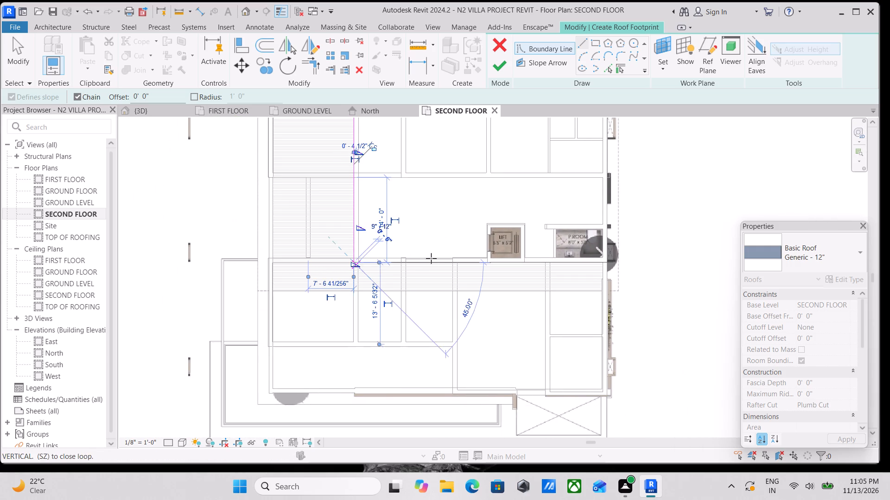
{"action": "middle_click_drag", "start_coordinate": [438, 258], "coordinate": [447, 254]}
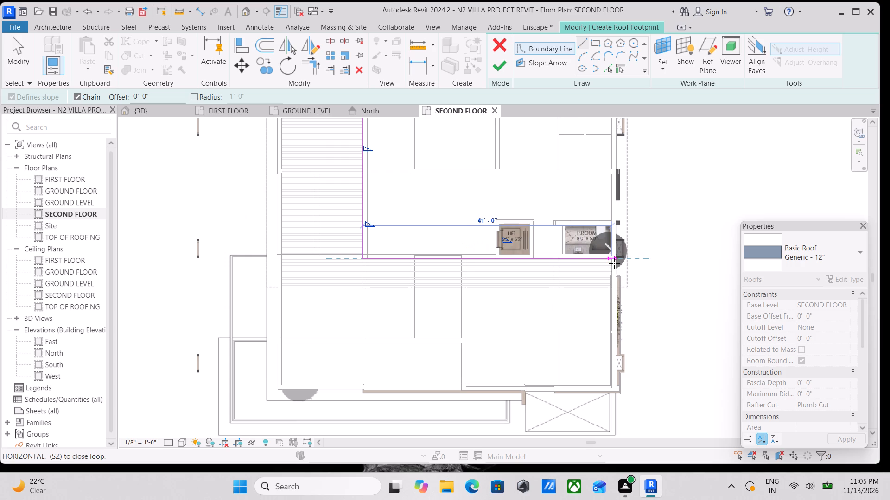
{"action": "left_click", "coordinate": [615, 261]}
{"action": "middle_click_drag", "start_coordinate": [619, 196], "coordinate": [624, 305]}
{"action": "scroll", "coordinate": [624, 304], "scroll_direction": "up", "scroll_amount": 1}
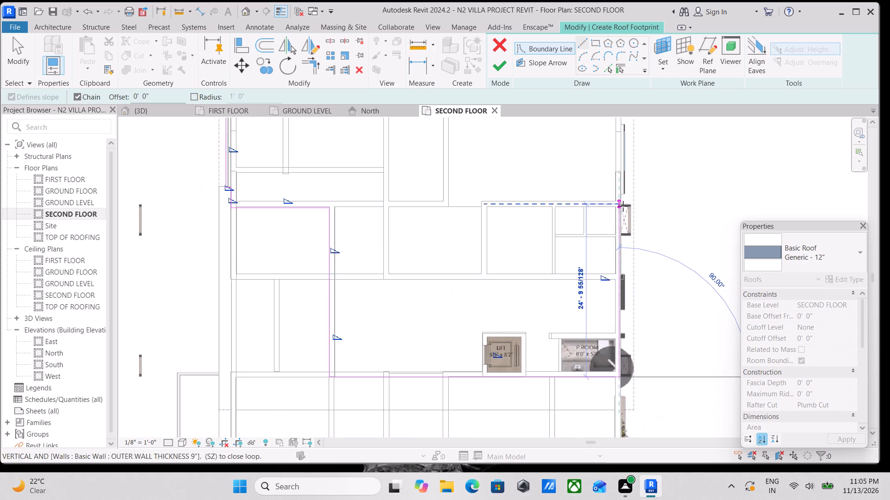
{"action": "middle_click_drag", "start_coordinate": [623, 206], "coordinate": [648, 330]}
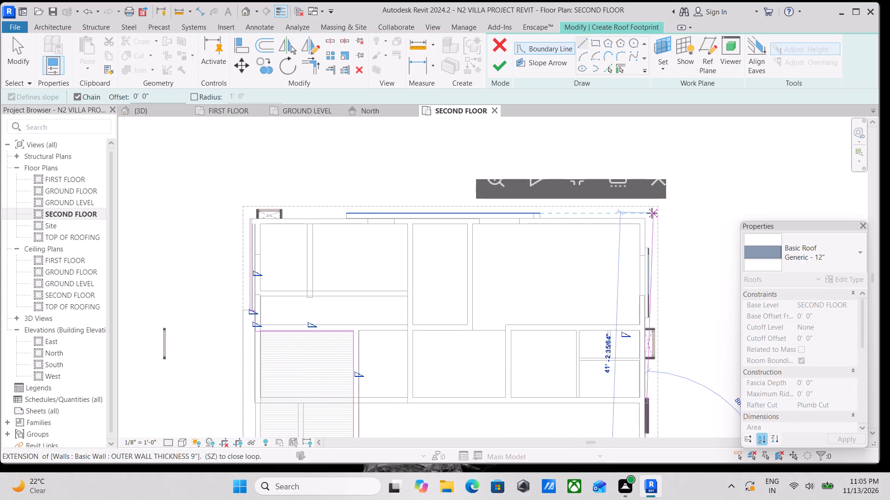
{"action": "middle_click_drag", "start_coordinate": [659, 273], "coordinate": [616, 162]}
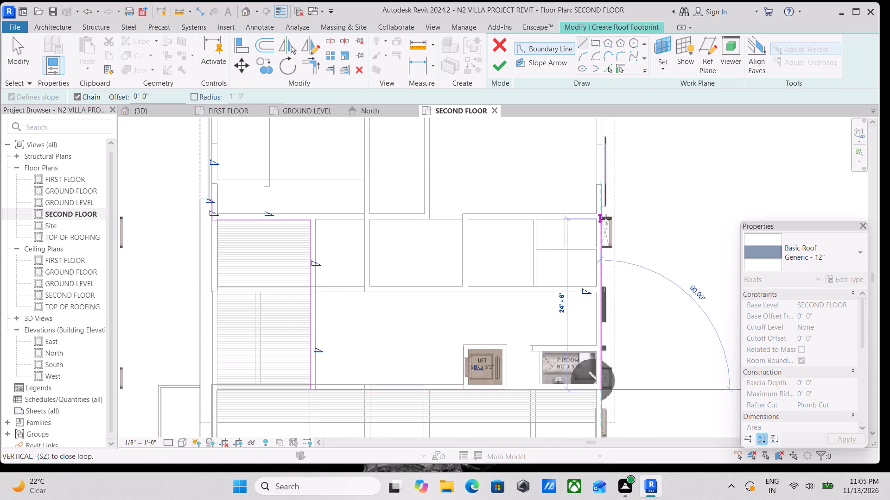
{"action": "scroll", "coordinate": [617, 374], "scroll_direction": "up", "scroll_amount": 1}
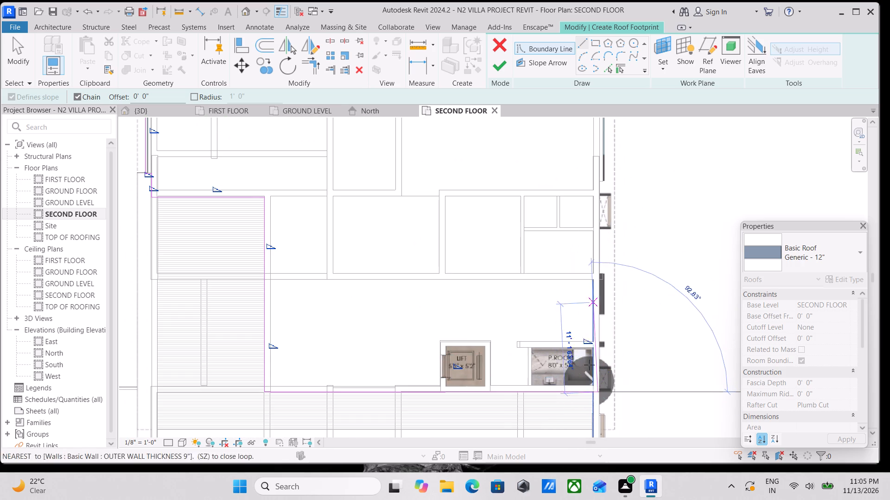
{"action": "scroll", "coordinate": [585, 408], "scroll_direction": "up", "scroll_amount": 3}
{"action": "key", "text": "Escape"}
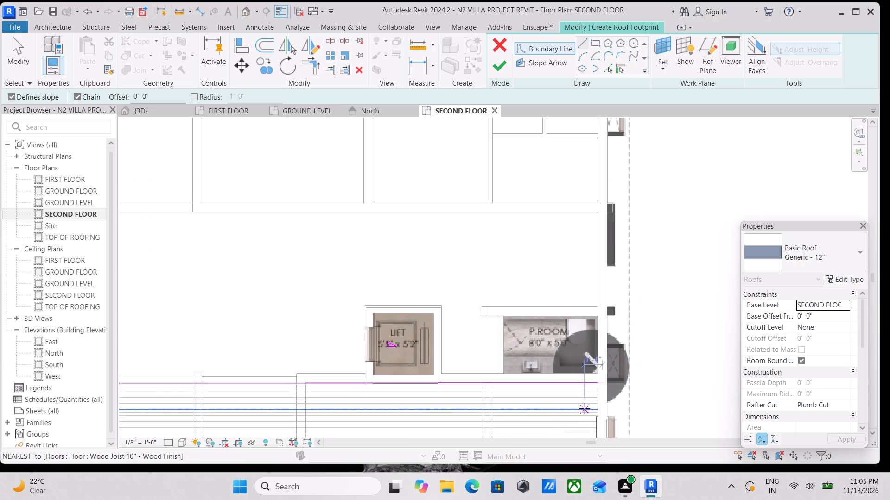
Stretch the end of the long horizontal boundary line beside the P.ROOM to the outer wall's outer face.
{"action": "scroll", "coordinate": [651, 365], "scroll_direction": "up", "scroll_amount": 5}
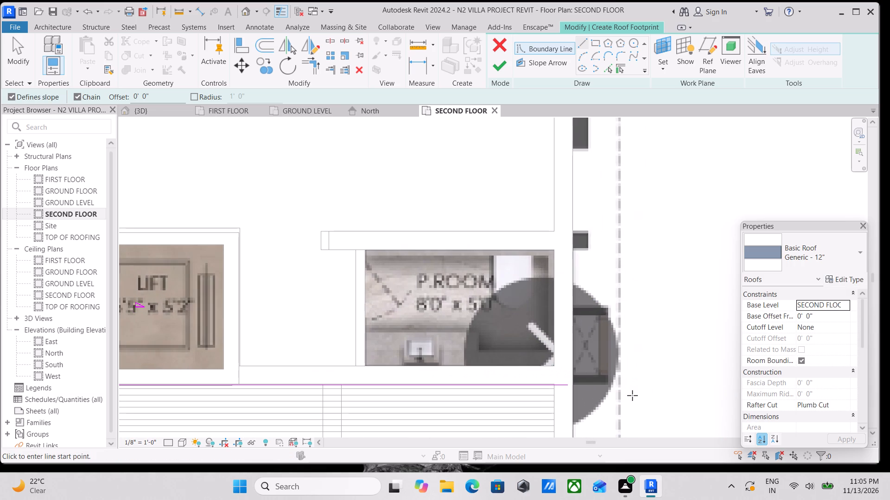
{"action": "key", "text": "Escape"}
{"action": "scroll", "coordinate": [618, 392], "scroll_direction": "up", "scroll_amount": 2}
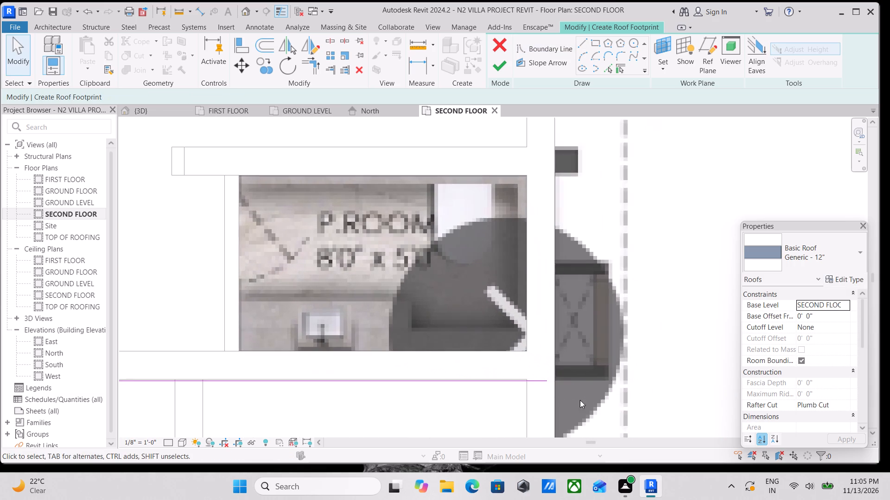
{"action": "scroll", "coordinate": [580, 400], "scroll_direction": "up", "scroll_amount": 3}
{"action": "left_click", "coordinate": [536, 381]}
{"action": "left_click_drag", "start_coordinate": [551, 381], "coordinate": [555, 382]}
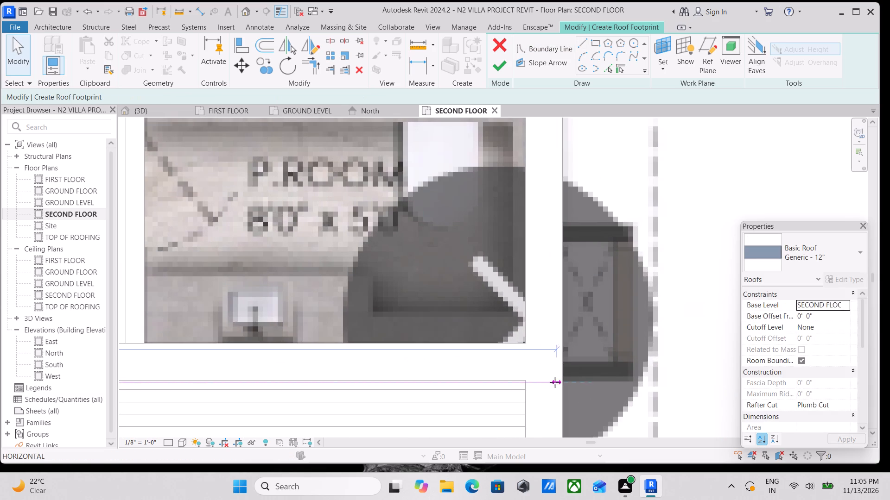
{"action": "left_click_drag", "start_coordinate": [555, 382], "coordinate": [562, 384]}
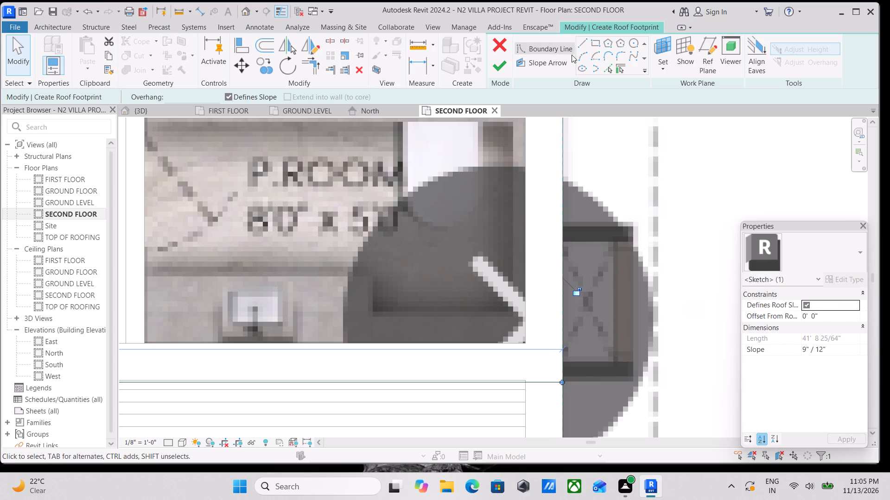
Draw a boundary line 40'-6" long from that endpoint up the outer wall face to the plan's upper-right corner.
{"action": "left_click", "coordinate": [585, 43]}
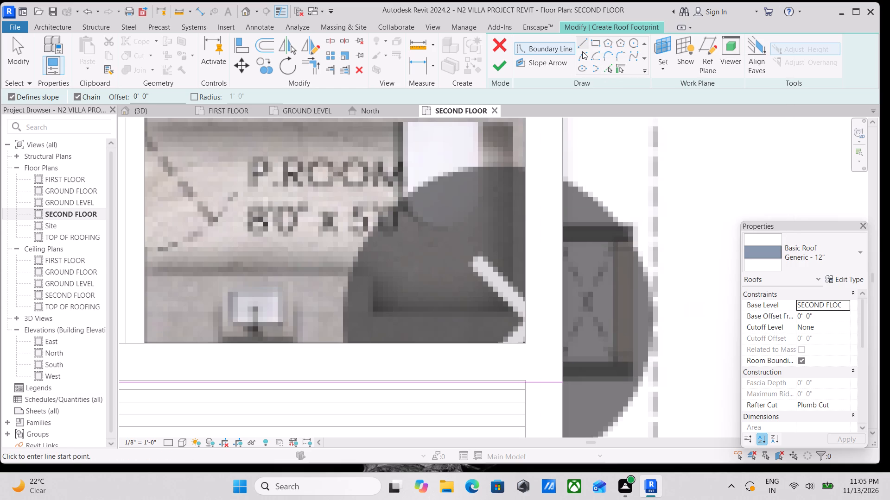
{"action": "left_click", "coordinate": [582, 51]}
{"action": "left_click", "coordinate": [583, 44]}
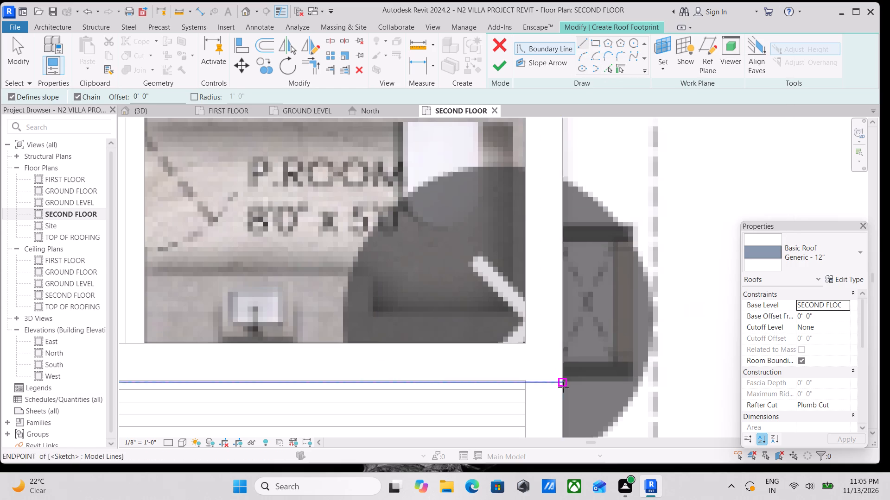
{"action": "left_click", "coordinate": [563, 383]}
{"action": "middle_click_drag", "start_coordinate": [612, 208], "coordinate": [607, 337]}
{"action": "scroll", "coordinate": [579, 161], "scroll_direction": "down", "scroll_amount": 2}
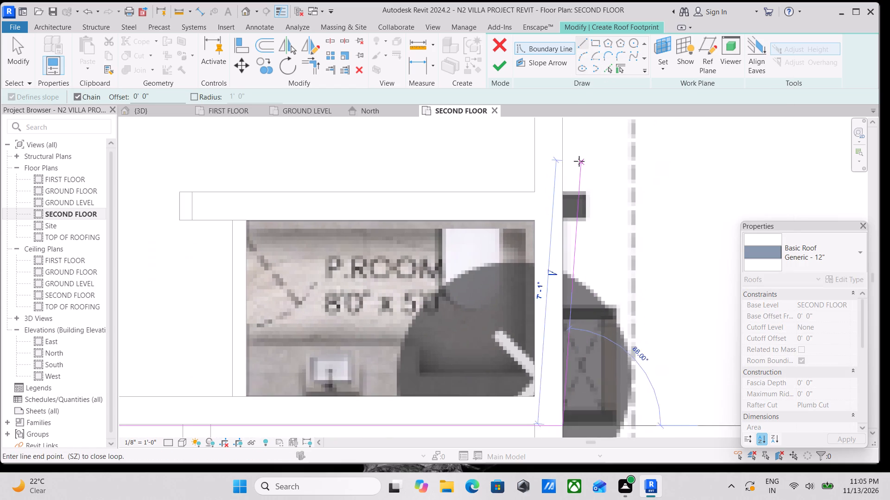
{"action": "middle_click_drag", "start_coordinate": [579, 169], "coordinate": [591, 258]}
{"action": "scroll", "coordinate": [588, 252], "scroll_direction": "down", "scroll_amount": 2}
{"action": "middle_click_drag", "start_coordinate": [588, 252], "coordinate": [596, 310]}
{"action": "scroll", "coordinate": [598, 161], "scroll_direction": "down", "scroll_amount": 3}
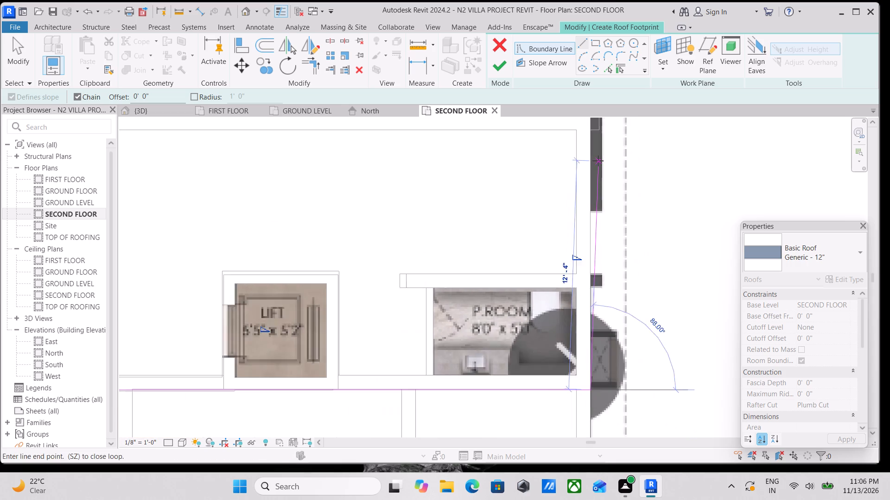
{"action": "middle_click_drag", "start_coordinate": [600, 167], "coordinate": [614, 316]}
{"action": "scroll", "coordinate": [602, 184], "scroll_direction": "down", "scroll_amount": 2}
{"action": "middle_click_drag", "start_coordinate": [602, 184], "coordinate": [607, 279]}
{"action": "middle_click_drag", "start_coordinate": [607, 135], "coordinate": [625, 314]}
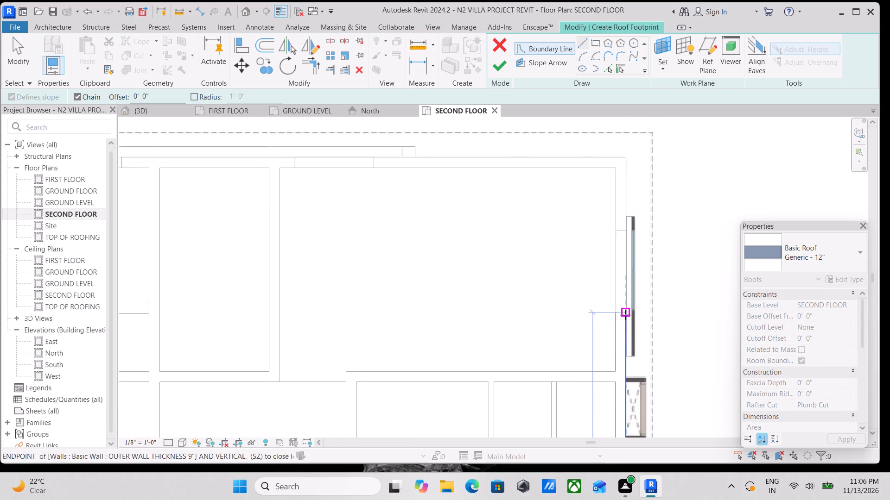
{"action": "scroll", "coordinate": [646, 162], "scroll_direction": "down", "scroll_amount": 2}
{"action": "middle_click_drag", "start_coordinate": [646, 176], "coordinate": [641, 207]}
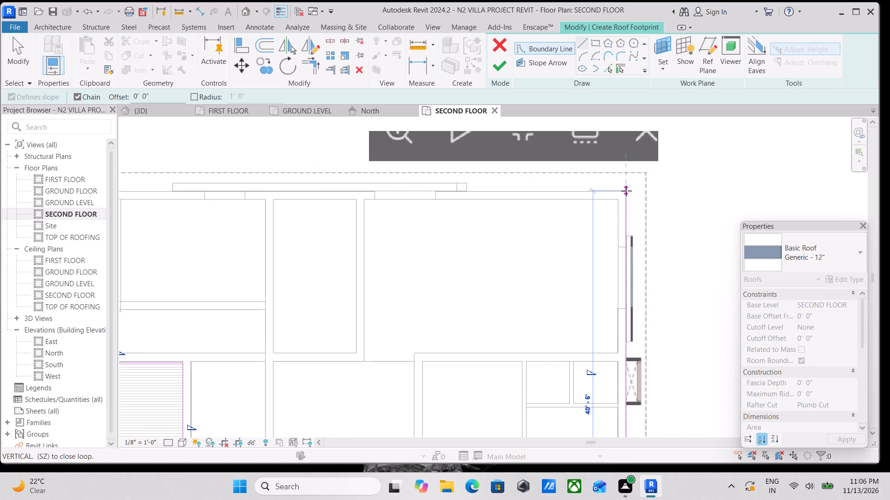
{"action": "left_click", "coordinate": [626, 191]}
Close the roof boundary along the plan's upper outer wall back to its starting corner and finish the roof footprint.
{"action": "middle_click_drag", "start_coordinate": [543, 183], "coordinate": [714, 210]}
{"action": "middle_click_drag", "start_coordinate": [310, 181], "coordinate": [498, 189]}
{"action": "left_click", "coordinate": [388, 224]}
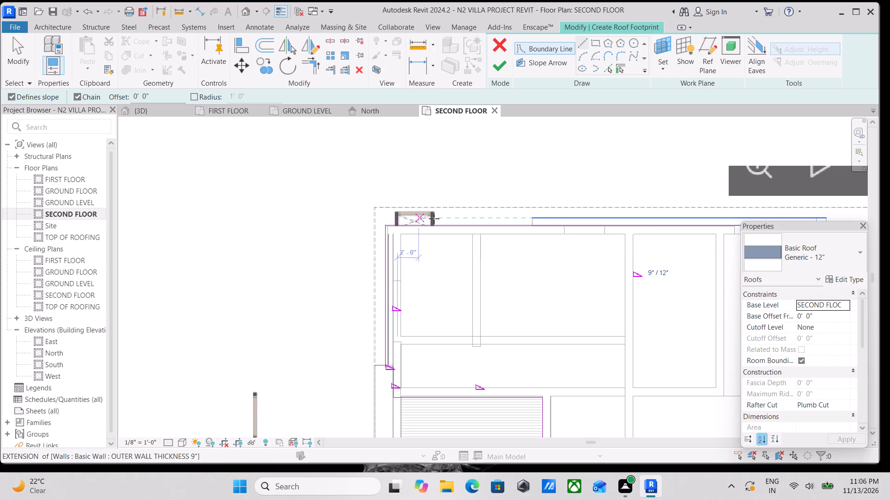
{"action": "scroll", "coordinate": [434, 221], "scroll_direction": "up", "scroll_amount": 7}
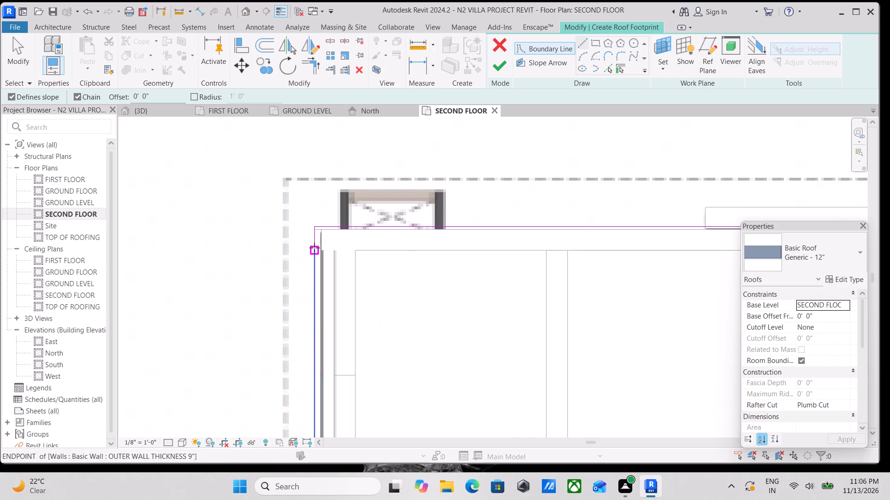
{"action": "key", "text": "Escape"}
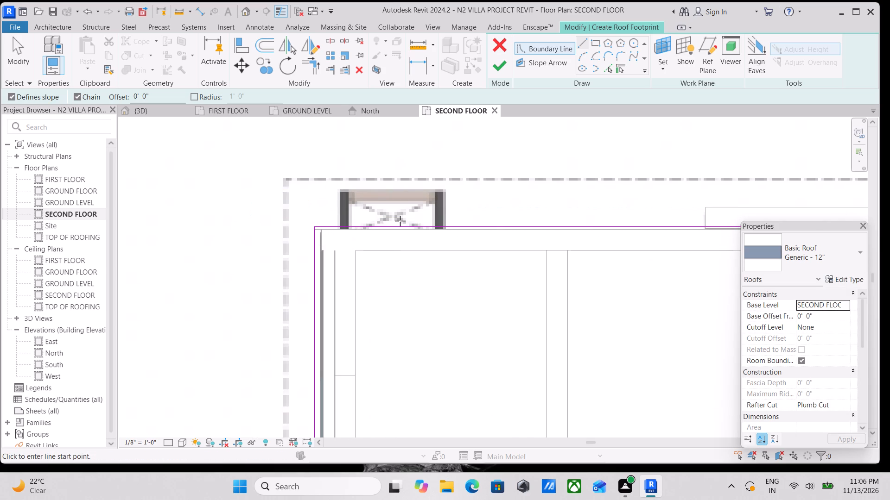
{"action": "left_click", "coordinate": [496, 68]}
Switch to the 3D view and set the new roof's base level to TOP OF ROOFING.
{"action": "scroll", "coordinate": [488, 207], "scroll_direction": "down", "scroll_amount": 8}
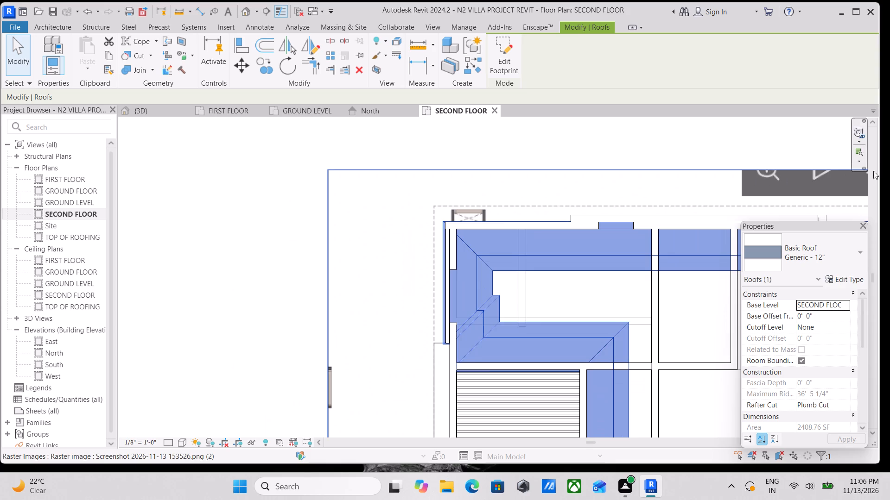
{"action": "scroll", "coordinate": [764, 180], "scroll_direction": "down", "scroll_amount": 4}
{"action": "scroll", "coordinate": [201, 115], "scroll_direction": "down", "scroll_amount": 2}
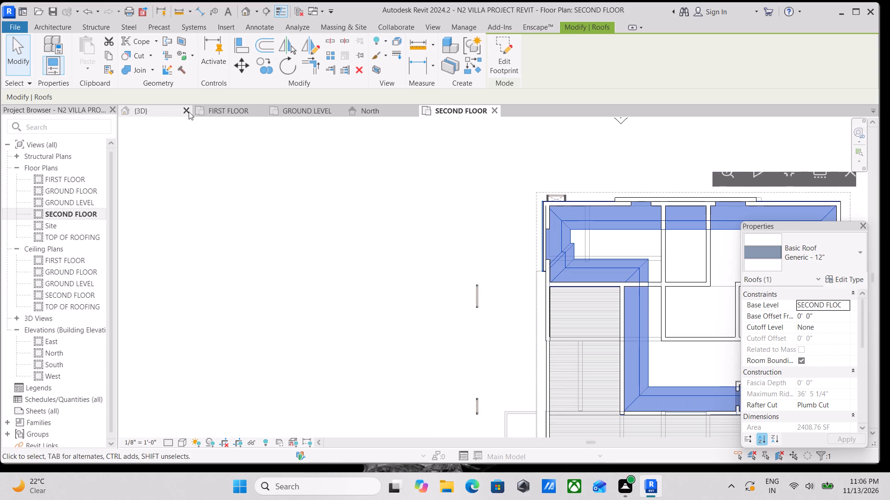
{"action": "left_click", "coordinate": [135, 112]}
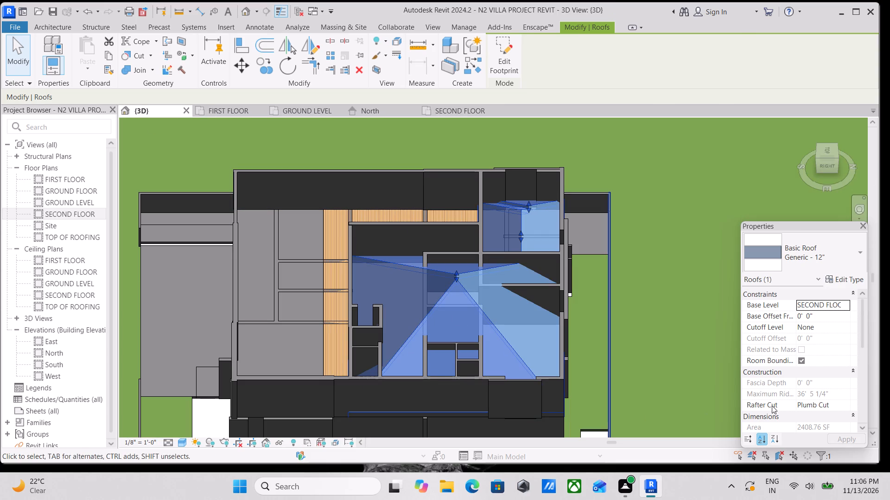
{"action": "left_click", "coordinate": [850, 306]}
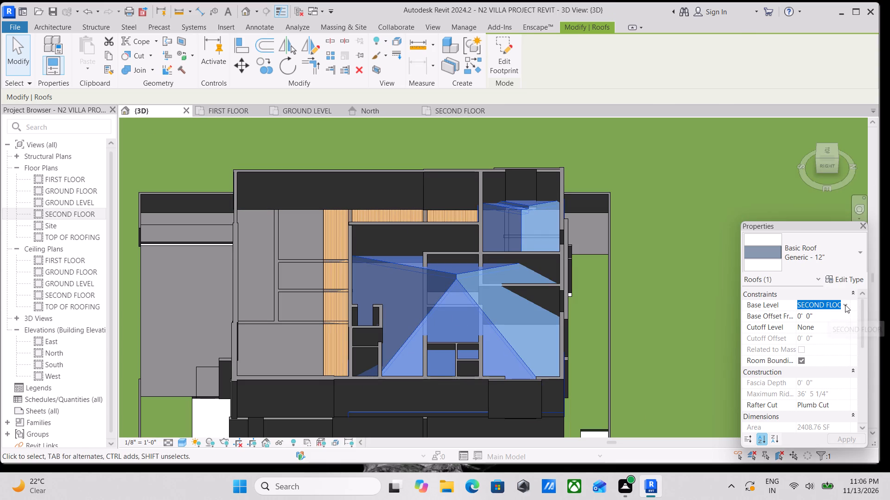
{"action": "left_click", "coordinate": [845, 305]}
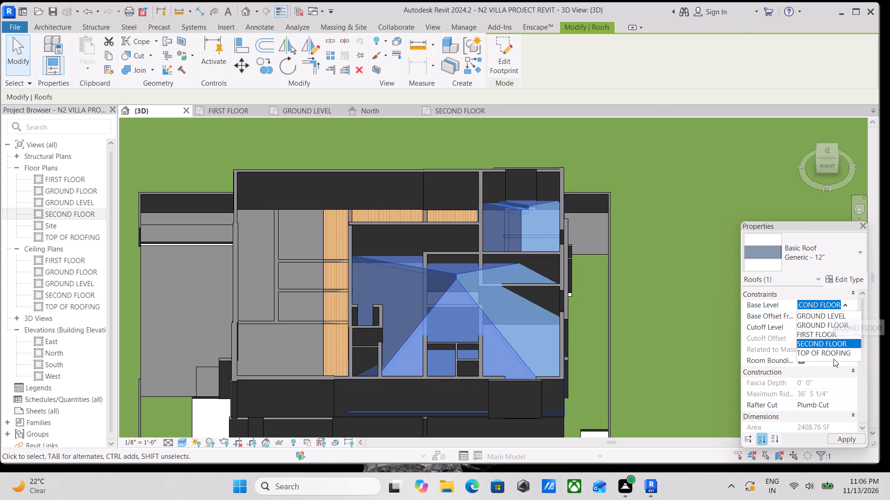
{"action": "left_click", "coordinate": [830, 354]}
Examine the raised roof from the front-right corner in 3D, including its fit over the walls and beside the wood terrace.
{"action": "scroll", "coordinate": [597, 330], "scroll_direction": "down", "scroll_amount": 1}
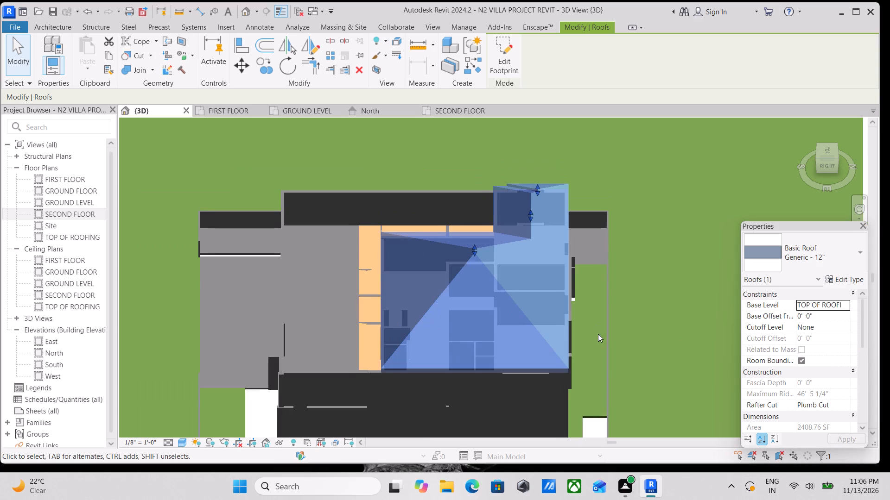
{"action": "middle_click_drag", "start_coordinate": [598, 334], "coordinate": [676, 339]}
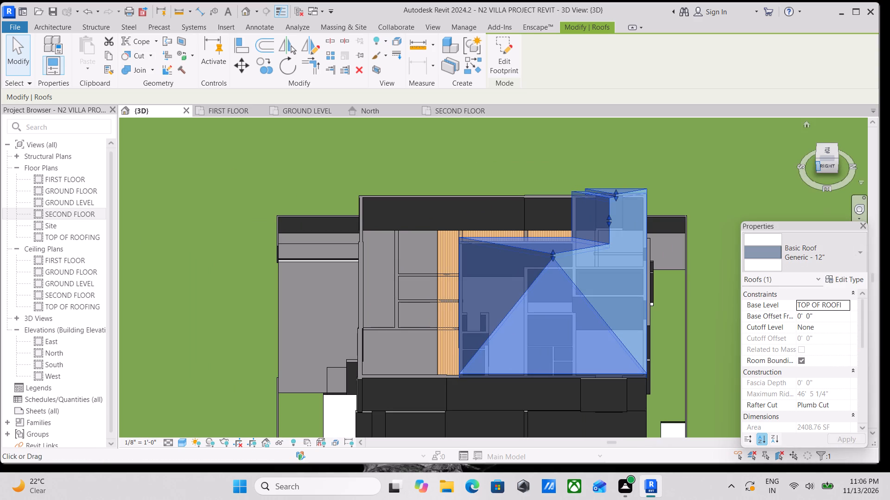
{"action": "left_click", "coordinate": [818, 161]}
{"action": "middle_click_drag", "start_coordinate": [586, 356], "coordinate": [644, 357]}
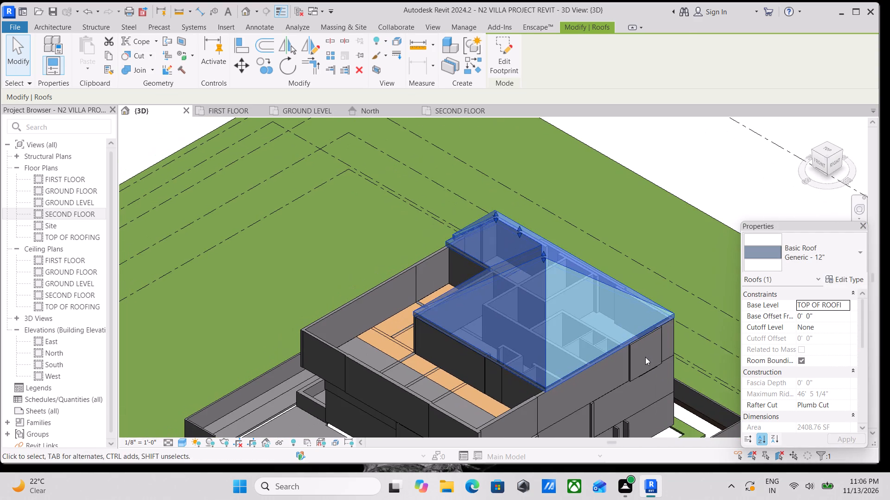
{"action": "scroll", "coordinate": [532, 346], "scroll_direction": "up", "scroll_amount": 2}
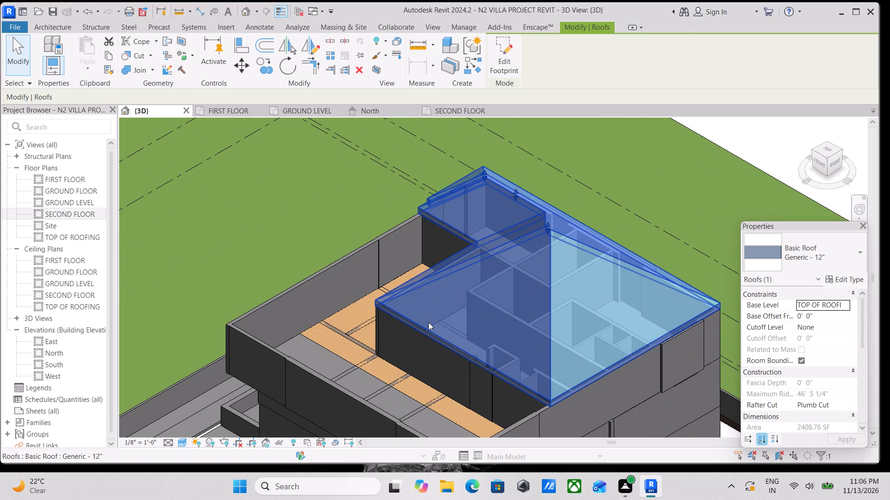
{"action": "key", "text": "Escape"}
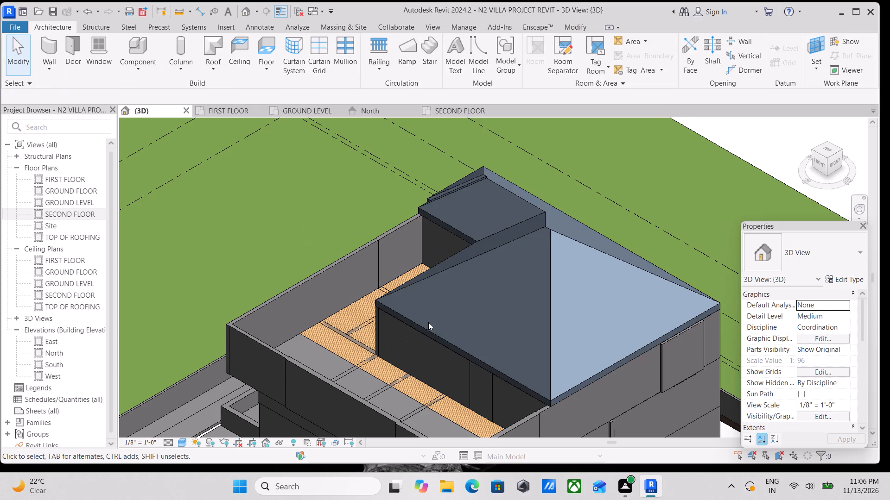
{"action": "scroll", "coordinate": [419, 325], "scroll_direction": "down", "scroll_amount": 2}
{"action": "scroll", "coordinate": [379, 364], "scroll_direction": "down", "scroll_amount": 1}
{"action": "middle_click_drag", "start_coordinate": [379, 364], "coordinate": [545, 295]}
{"action": "scroll", "coordinate": [547, 337], "scroll_direction": "up", "scroll_amount": 1}
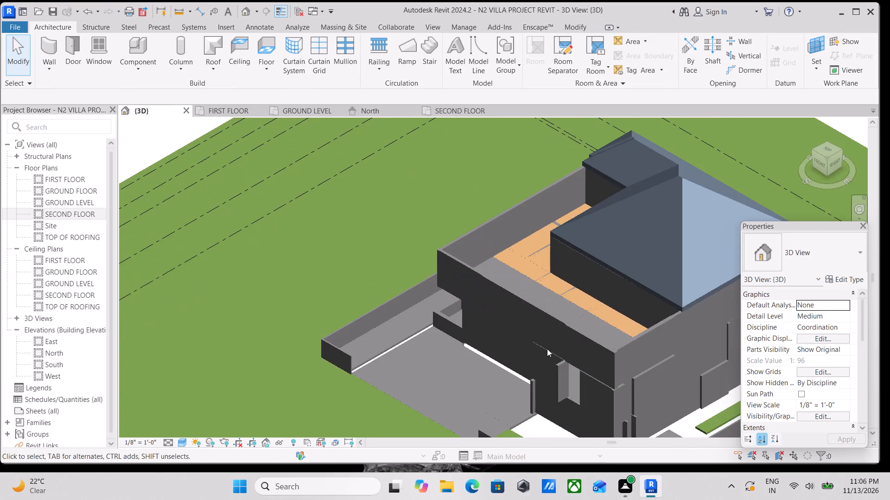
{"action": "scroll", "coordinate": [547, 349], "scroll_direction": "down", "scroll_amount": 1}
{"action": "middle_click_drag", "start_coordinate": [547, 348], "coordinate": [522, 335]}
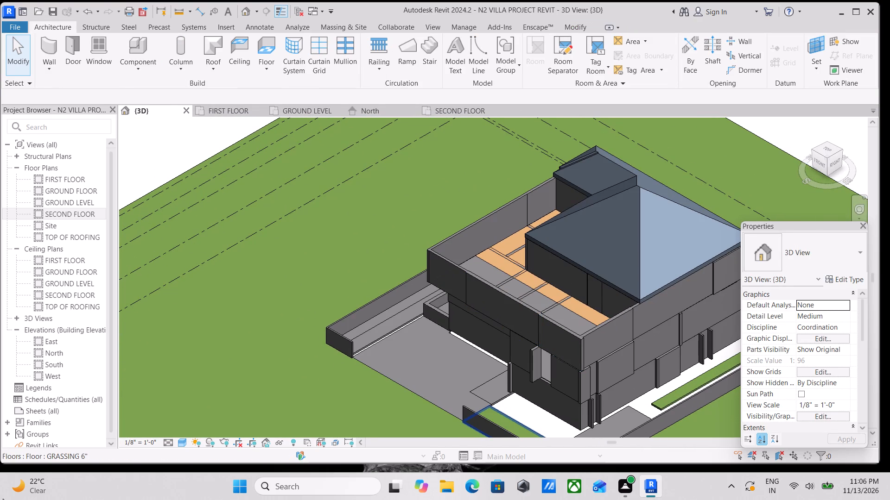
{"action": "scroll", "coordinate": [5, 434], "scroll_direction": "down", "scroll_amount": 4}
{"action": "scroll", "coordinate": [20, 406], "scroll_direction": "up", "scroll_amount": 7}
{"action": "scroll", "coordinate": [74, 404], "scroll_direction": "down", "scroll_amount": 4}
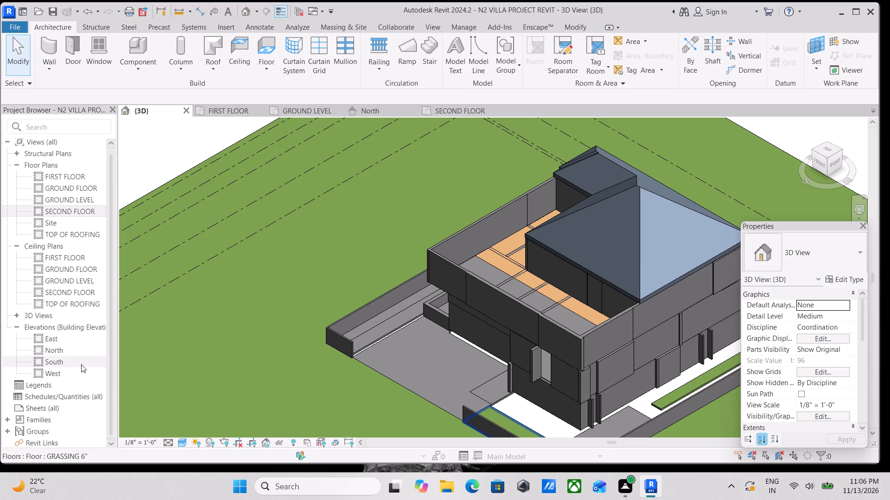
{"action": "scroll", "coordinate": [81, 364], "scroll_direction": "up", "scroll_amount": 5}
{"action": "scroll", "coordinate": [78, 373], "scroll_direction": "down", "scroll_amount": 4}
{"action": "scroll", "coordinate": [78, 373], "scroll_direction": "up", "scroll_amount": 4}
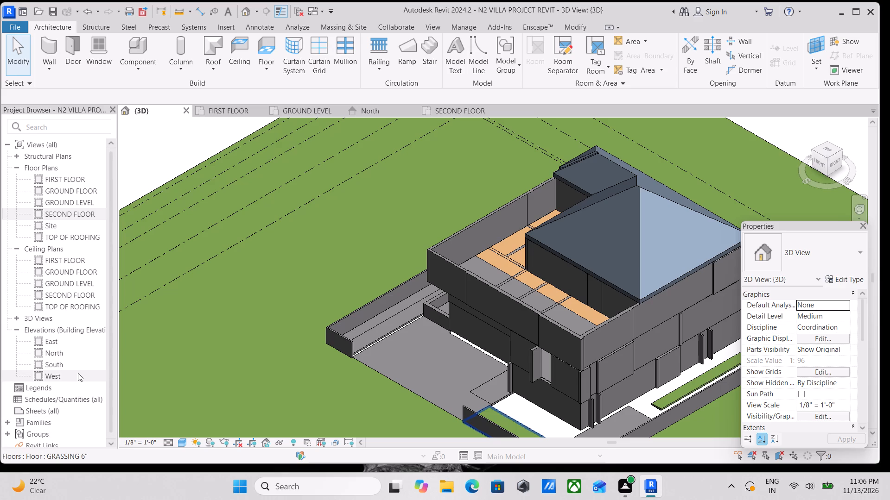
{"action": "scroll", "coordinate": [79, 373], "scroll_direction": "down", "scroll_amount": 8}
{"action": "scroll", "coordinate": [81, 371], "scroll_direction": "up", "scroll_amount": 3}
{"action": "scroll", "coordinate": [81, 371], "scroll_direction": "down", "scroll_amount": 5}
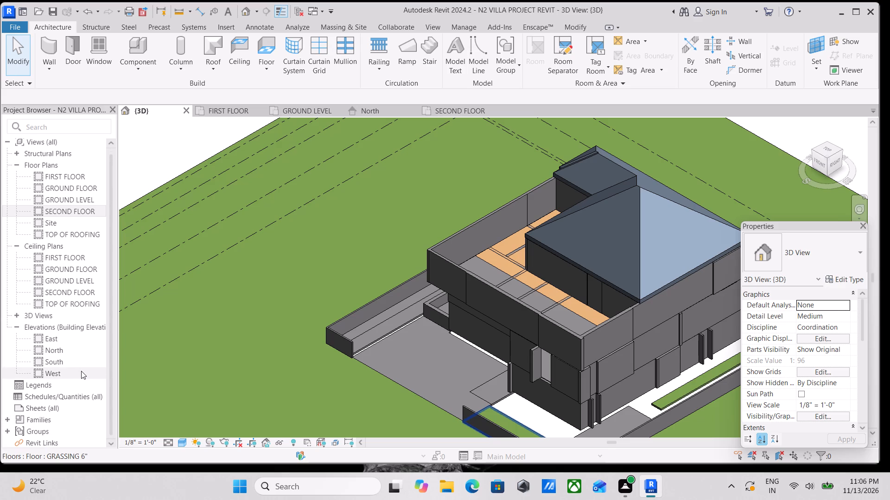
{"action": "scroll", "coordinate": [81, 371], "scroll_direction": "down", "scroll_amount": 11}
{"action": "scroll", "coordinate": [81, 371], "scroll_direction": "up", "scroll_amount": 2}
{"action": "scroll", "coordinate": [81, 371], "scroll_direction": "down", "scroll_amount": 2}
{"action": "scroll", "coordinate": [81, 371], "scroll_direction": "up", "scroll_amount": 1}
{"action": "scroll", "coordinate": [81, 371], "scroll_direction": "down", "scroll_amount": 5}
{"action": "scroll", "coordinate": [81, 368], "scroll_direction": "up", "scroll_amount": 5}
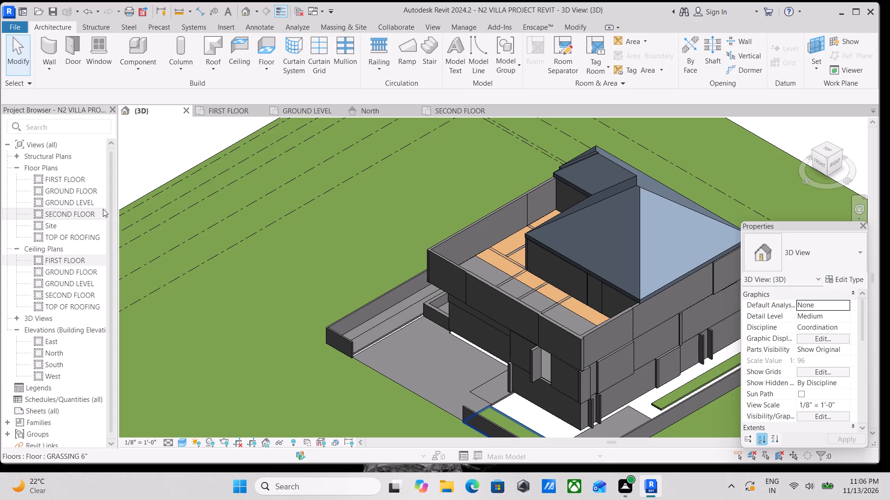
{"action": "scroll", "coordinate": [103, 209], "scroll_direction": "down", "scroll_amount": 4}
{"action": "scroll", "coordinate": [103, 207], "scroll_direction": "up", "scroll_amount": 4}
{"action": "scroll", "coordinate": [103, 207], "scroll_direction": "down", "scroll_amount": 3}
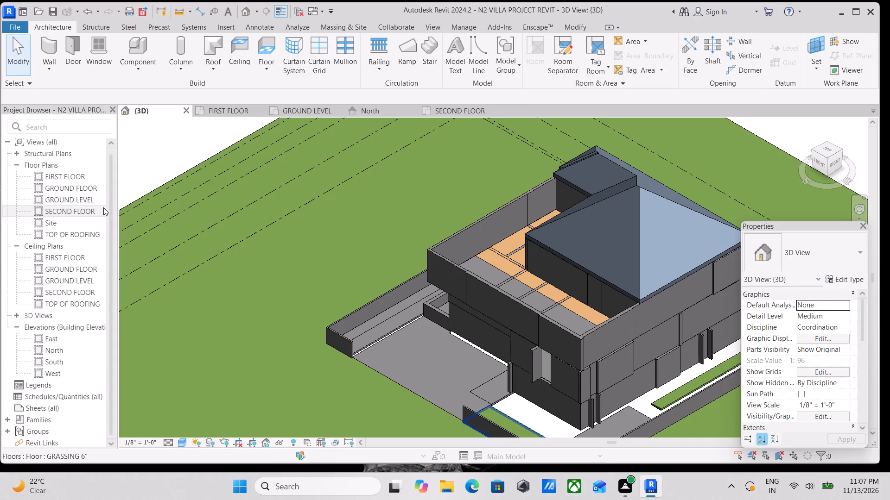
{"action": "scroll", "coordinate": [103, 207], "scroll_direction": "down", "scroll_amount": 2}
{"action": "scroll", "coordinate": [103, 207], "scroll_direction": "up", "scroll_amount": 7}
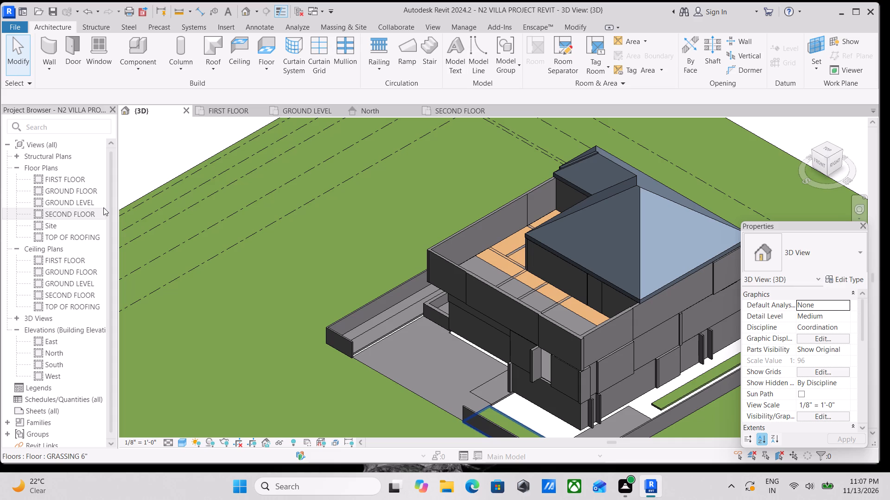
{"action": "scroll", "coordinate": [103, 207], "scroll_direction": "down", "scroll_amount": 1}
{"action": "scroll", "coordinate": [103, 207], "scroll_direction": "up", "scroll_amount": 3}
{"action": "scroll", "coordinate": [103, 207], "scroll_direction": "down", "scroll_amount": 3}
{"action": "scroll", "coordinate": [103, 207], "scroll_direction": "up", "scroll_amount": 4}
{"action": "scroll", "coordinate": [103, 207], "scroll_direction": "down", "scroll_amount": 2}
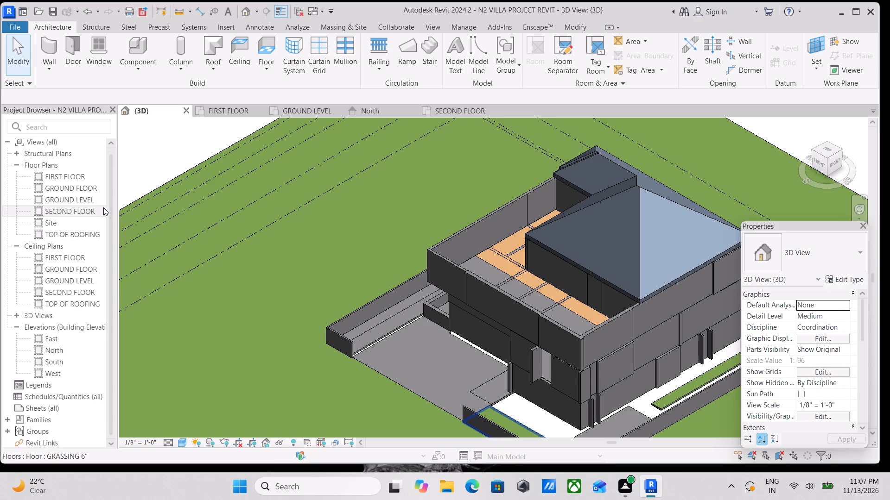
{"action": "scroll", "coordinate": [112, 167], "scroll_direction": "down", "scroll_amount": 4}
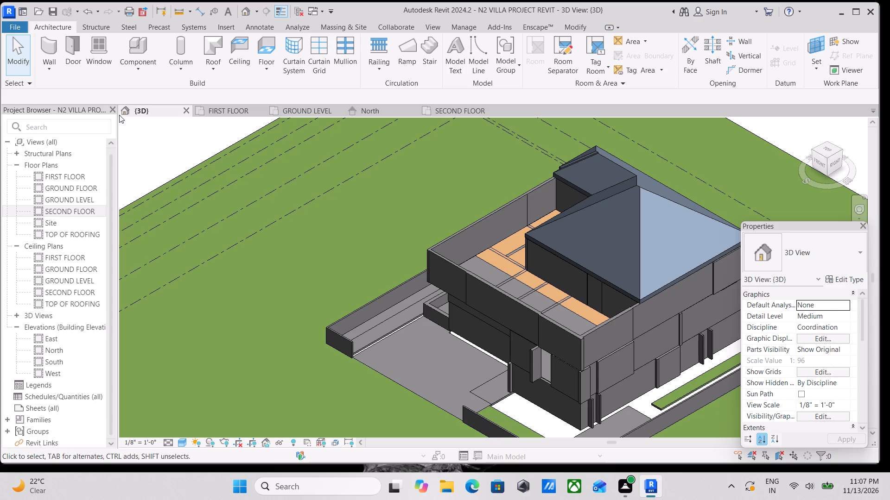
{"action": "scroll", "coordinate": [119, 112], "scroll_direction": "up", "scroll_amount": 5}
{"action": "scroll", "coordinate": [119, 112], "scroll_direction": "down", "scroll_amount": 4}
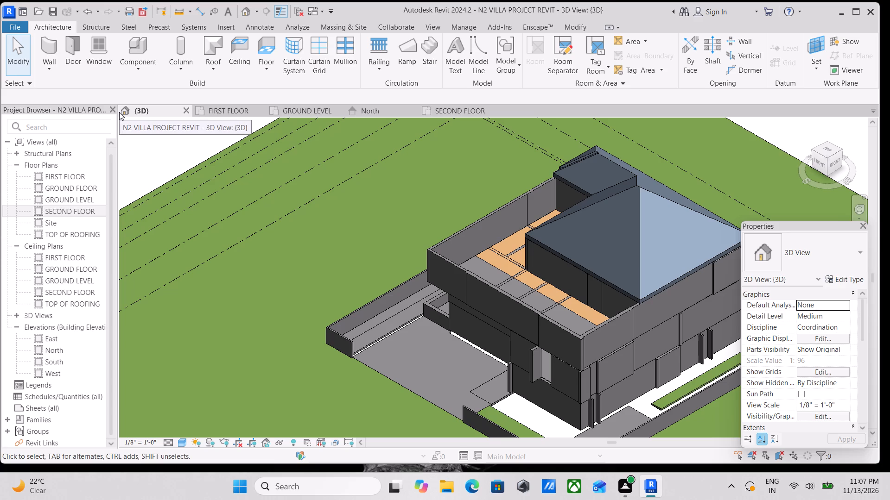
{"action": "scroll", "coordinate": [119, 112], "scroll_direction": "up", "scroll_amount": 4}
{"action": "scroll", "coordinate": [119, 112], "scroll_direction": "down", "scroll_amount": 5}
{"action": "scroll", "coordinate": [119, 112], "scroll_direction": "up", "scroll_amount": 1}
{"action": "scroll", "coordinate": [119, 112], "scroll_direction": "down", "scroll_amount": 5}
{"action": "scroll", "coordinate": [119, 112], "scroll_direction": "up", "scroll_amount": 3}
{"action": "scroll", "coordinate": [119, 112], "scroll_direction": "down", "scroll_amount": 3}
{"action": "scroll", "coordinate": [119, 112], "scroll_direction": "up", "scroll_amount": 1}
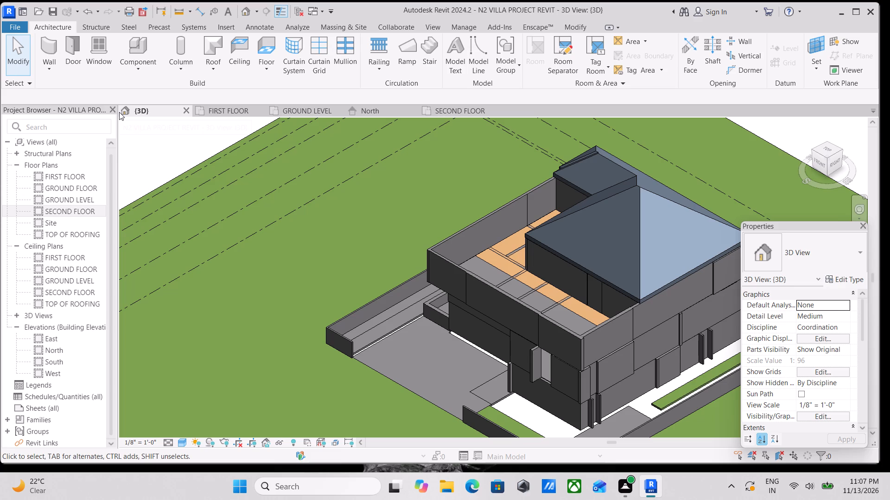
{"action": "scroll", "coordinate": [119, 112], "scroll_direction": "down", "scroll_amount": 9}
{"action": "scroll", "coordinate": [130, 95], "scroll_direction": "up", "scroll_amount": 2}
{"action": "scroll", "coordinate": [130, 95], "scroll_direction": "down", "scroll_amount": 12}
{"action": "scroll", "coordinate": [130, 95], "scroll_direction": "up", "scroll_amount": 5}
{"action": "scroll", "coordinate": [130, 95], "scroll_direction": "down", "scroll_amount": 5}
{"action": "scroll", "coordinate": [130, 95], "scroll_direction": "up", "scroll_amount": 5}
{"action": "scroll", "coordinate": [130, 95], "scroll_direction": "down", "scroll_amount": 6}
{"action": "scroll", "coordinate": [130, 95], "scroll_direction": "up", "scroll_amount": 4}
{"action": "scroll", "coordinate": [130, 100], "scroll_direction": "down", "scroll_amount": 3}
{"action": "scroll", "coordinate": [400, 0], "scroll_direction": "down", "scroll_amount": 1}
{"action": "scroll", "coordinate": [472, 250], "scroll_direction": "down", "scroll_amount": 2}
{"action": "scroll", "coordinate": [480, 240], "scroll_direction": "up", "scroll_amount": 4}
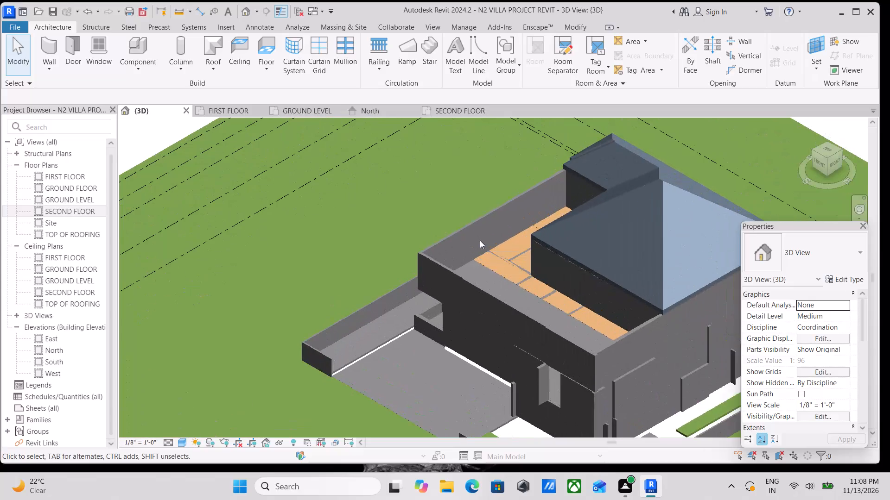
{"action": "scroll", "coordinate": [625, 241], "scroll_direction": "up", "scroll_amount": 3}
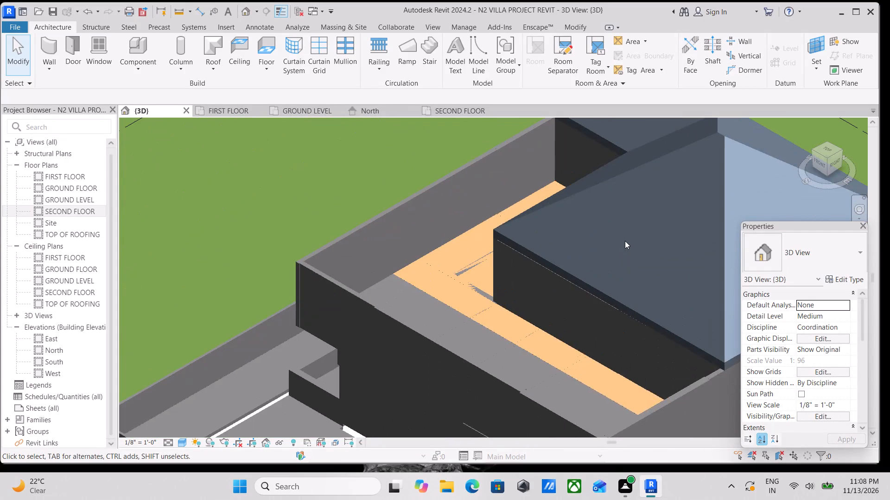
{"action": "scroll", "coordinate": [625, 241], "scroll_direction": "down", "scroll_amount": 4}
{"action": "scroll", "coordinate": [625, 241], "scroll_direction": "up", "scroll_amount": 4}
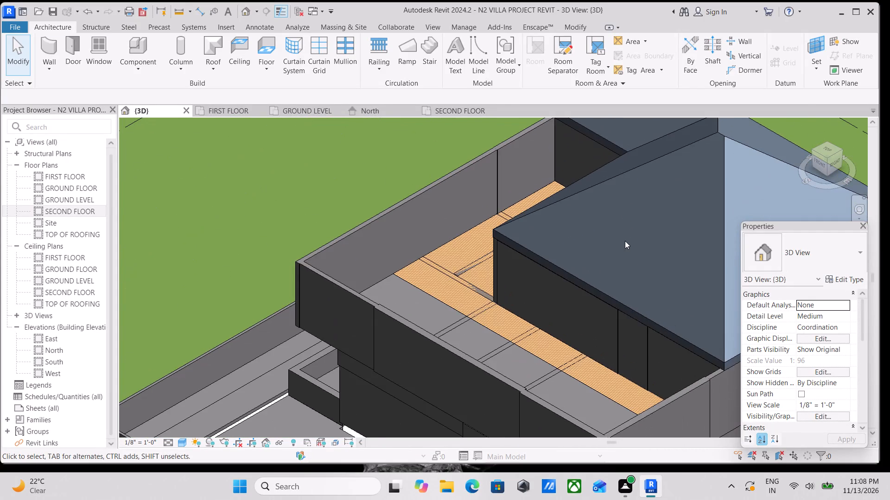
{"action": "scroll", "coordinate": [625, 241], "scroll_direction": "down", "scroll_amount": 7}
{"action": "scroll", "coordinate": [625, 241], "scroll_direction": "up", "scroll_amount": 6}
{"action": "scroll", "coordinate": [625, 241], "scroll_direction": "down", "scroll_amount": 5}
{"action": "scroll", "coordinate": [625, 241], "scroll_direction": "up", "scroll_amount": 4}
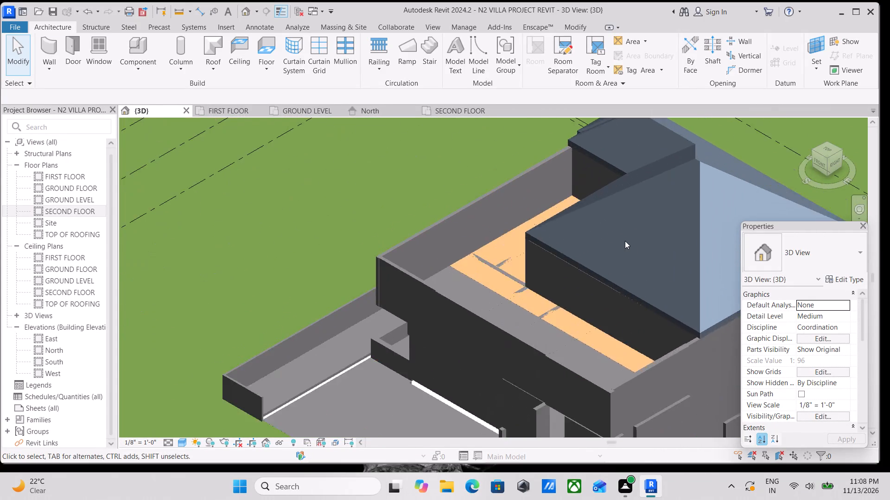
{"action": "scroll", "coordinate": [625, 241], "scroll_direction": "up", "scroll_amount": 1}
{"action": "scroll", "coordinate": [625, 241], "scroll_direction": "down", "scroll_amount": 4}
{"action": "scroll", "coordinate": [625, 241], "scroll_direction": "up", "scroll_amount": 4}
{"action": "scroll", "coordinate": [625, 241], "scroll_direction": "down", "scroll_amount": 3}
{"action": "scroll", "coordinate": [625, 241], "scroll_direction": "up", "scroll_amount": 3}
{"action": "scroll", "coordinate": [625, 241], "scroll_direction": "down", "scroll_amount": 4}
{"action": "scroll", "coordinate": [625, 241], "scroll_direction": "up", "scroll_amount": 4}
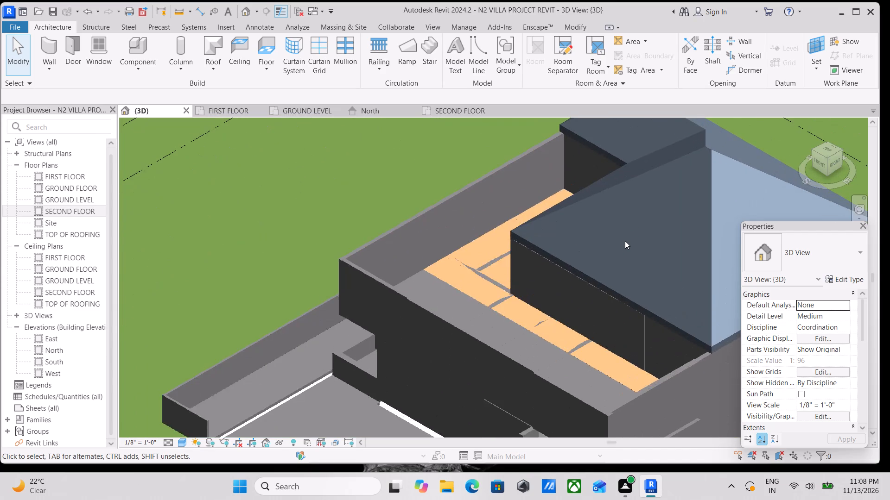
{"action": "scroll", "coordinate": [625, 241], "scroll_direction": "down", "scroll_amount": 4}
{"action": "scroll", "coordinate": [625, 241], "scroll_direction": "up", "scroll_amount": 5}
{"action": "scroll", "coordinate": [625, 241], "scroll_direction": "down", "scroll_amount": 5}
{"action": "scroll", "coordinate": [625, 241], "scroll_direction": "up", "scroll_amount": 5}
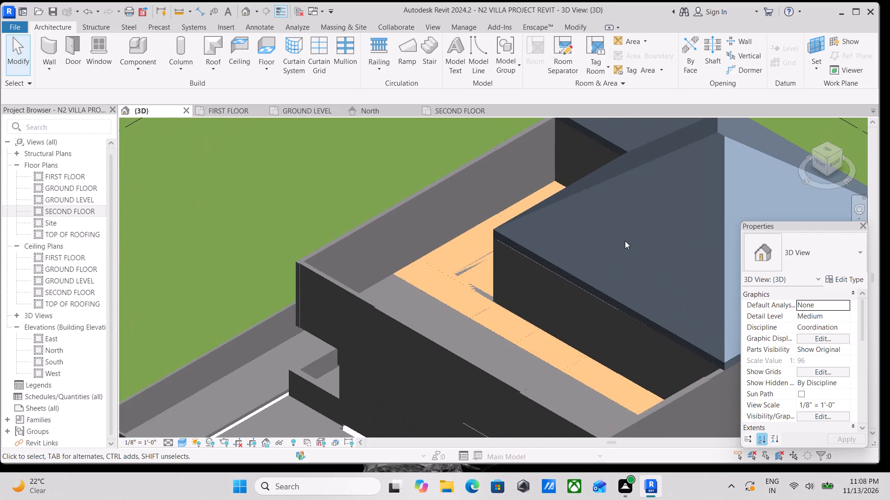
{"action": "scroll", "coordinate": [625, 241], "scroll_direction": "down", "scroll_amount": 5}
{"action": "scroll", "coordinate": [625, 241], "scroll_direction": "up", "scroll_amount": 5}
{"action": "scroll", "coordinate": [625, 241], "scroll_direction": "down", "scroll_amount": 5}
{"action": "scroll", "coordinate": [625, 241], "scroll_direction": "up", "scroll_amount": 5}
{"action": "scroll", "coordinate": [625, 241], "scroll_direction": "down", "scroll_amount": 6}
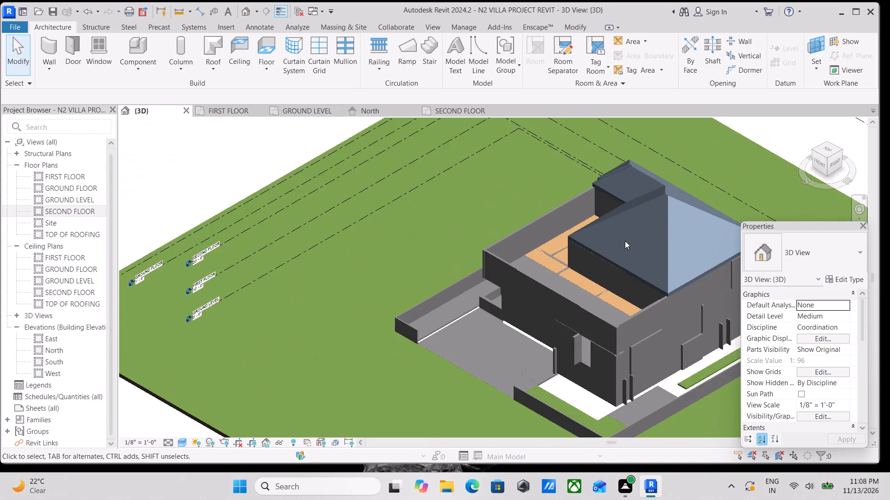
Inspect the new roof's eave corner and the wood terrace floor beside it up close in 3D.
{"action": "scroll", "coordinate": [625, 241], "scroll_direction": "up", "scroll_amount": 14}
{"action": "scroll", "coordinate": [625, 241], "scroll_direction": "down", "scroll_amount": 4}
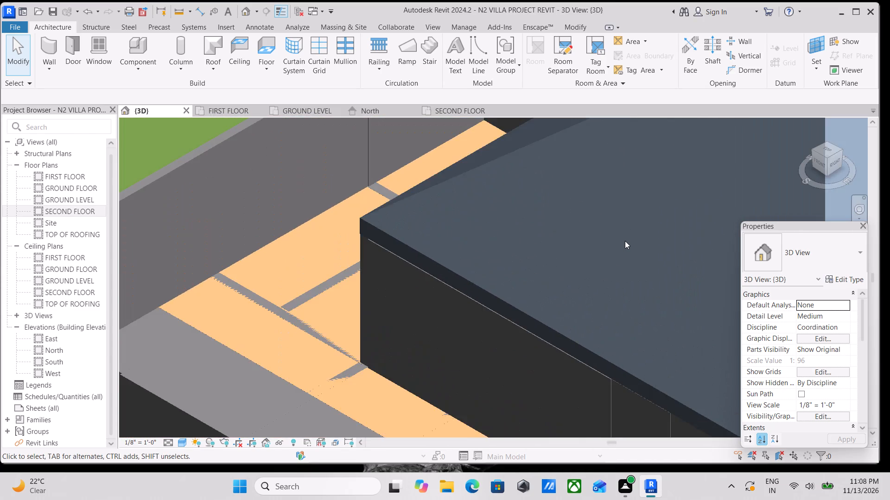
{"action": "scroll", "coordinate": [625, 241], "scroll_direction": "down", "scroll_amount": 6}
{"action": "scroll", "coordinate": [625, 241], "scroll_direction": "up", "scroll_amount": 7}
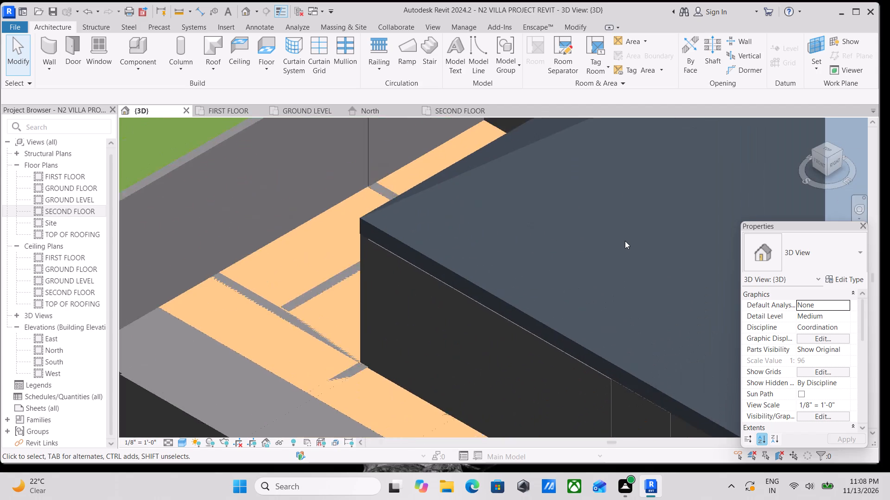
{"action": "scroll", "coordinate": [625, 241], "scroll_direction": "up", "scroll_amount": 2}
{"action": "scroll", "coordinate": [625, 241], "scroll_direction": "down", "scroll_amount": 5}
{"action": "scroll", "coordinate": [625, 241], "scroll_direction": "up", "scroll_amount": 5}
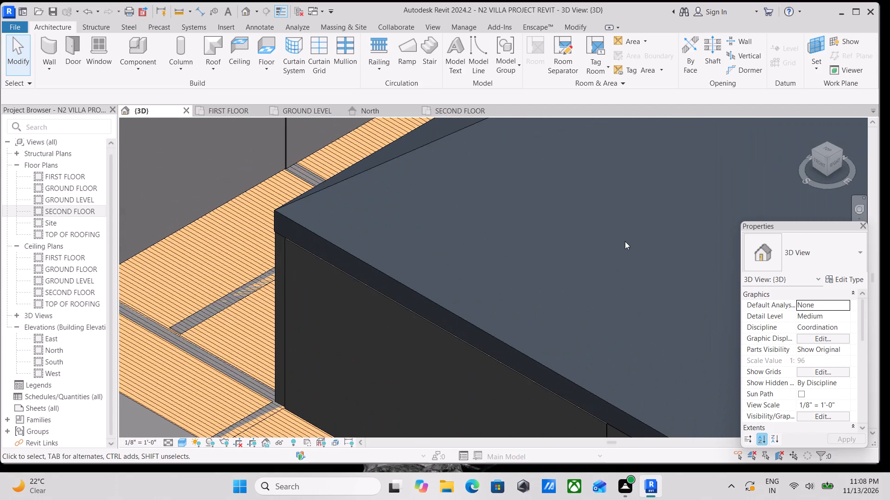
{"action": "scroll", "coordinate": [625, 241], "scroll_direction": "down", "scroll_amount": 5}
{"action": "scroll", "coordinate": [625, 241], "scroll_direction": "up", "scroll_amount": 6}
{"action": "scroll", "coordinate": [625, 241], "scroll_direction": "down", "scroll_amount": 5}
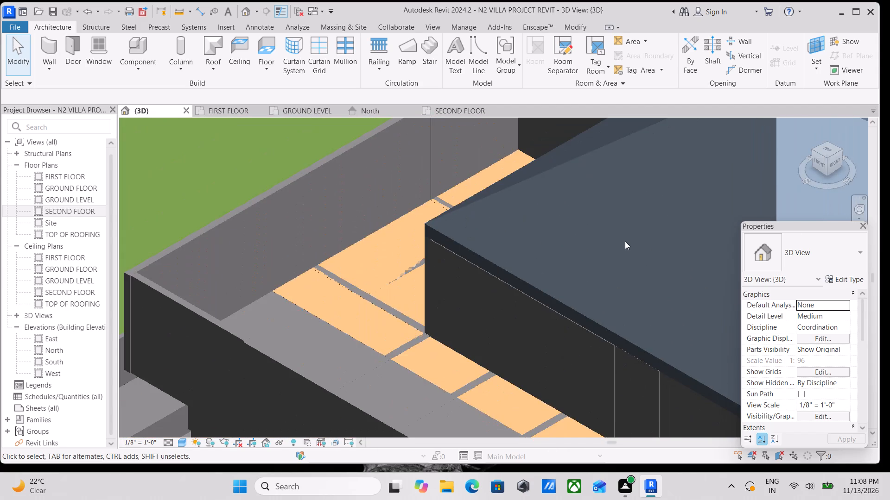
{"action": "scroll", "coordinate": [625, 241], "scroll_direction": "up", "scroll_amount": 1}
{"action": "scroll", "coordinate": [625, 241], "scroll_direction": "down", "scroll_amount": 8}
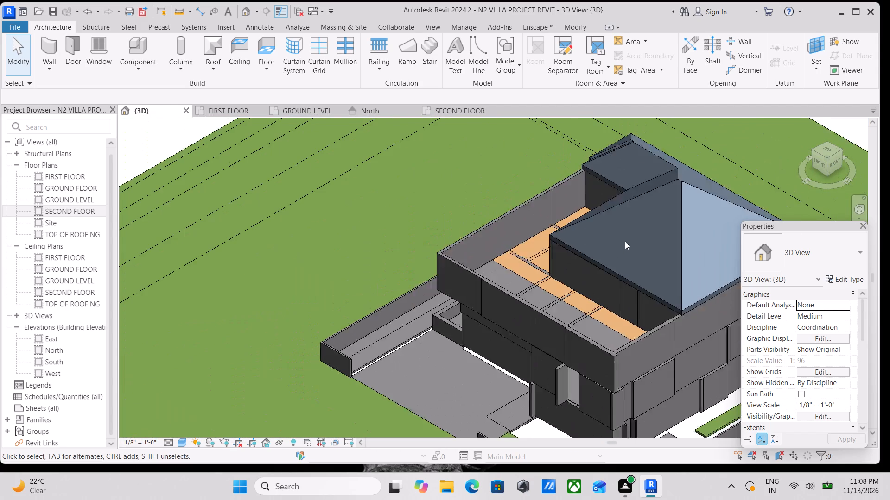
{"action": "scroll", "coordinate": [625, 241], "scroll_direction": "up", "scroll_amount": 1}
{"action": "scroll", "coordinate": [625, 241], "scroll_direction": "down", "scroll_amount": 6}
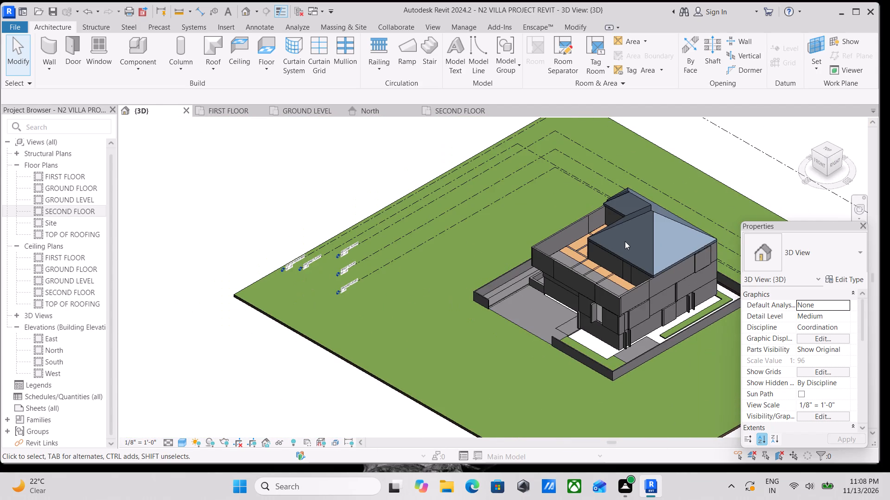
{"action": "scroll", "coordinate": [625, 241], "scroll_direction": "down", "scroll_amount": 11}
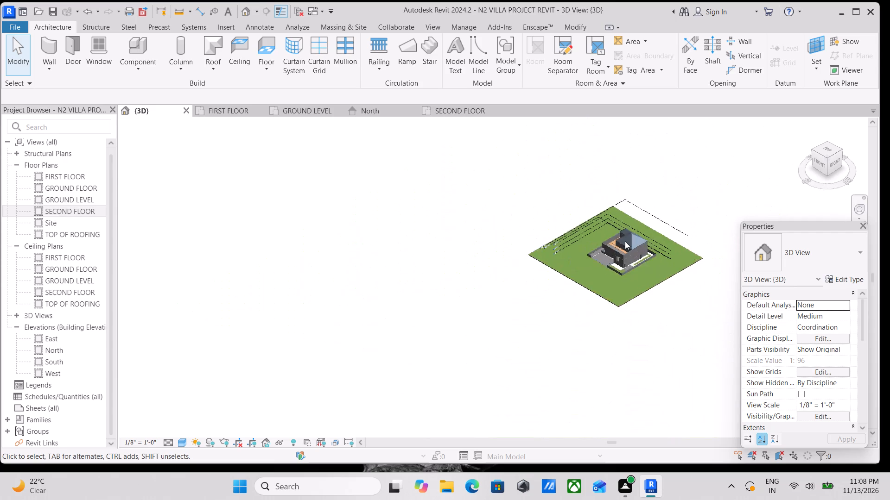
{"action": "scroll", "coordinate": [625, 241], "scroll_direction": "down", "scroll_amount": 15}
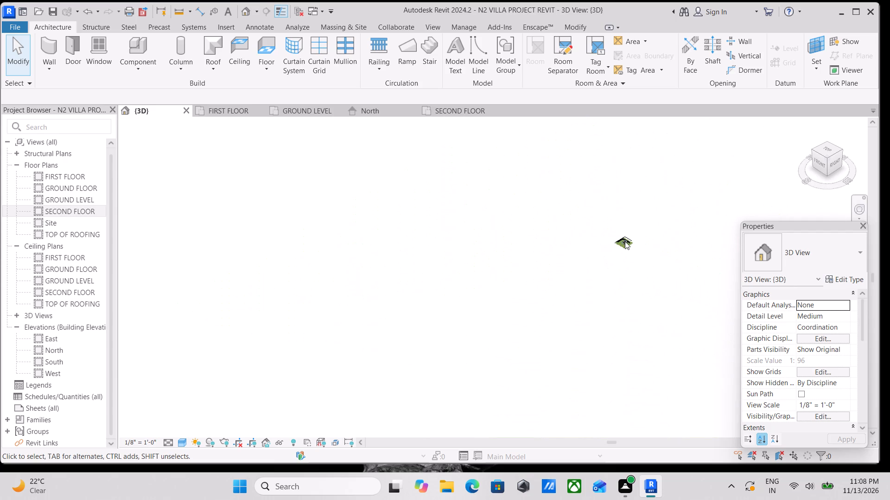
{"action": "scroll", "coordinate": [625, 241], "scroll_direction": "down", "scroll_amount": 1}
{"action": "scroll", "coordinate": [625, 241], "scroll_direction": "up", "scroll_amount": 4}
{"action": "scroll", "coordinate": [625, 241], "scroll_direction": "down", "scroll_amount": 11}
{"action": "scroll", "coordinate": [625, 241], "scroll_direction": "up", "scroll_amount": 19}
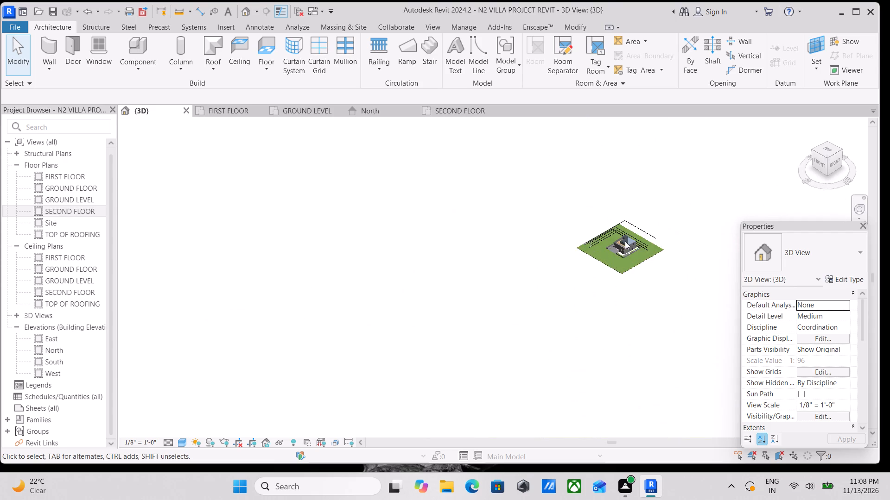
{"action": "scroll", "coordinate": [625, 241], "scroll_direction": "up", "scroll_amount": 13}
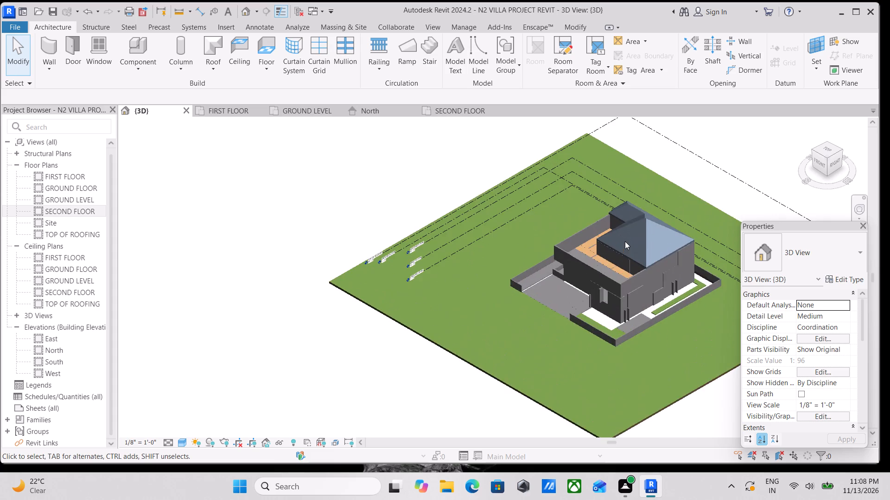
Check how the wood terrace floor meets the walls around the roof's front corner.
{"action": "scroll", "coordinate": [625, 241], "scroll_direction": "up", "scroll_amount": 15}
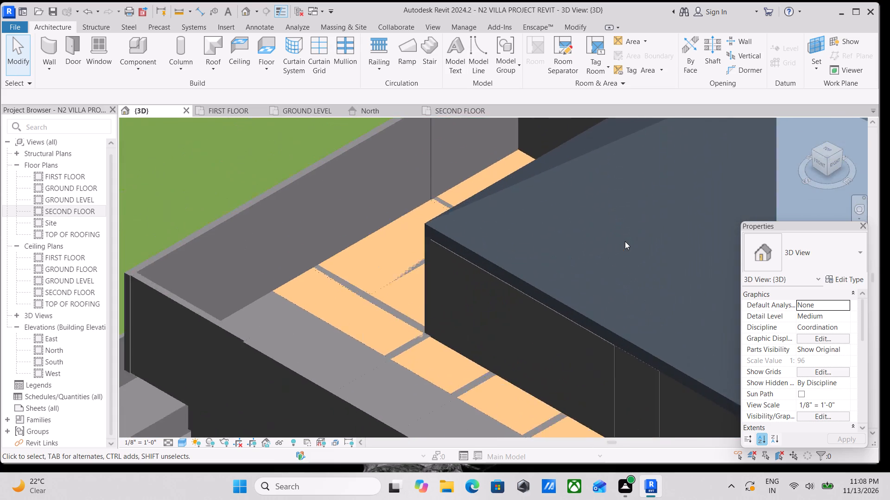
{"action": "scroll", "coordinate": [625, 241], "scroll_direction": "up", "scroll_amount": 2}
{"action": "scroll", "coordinate": [625, 242], "scroll_direction": "down", "scroll_amount": 10}
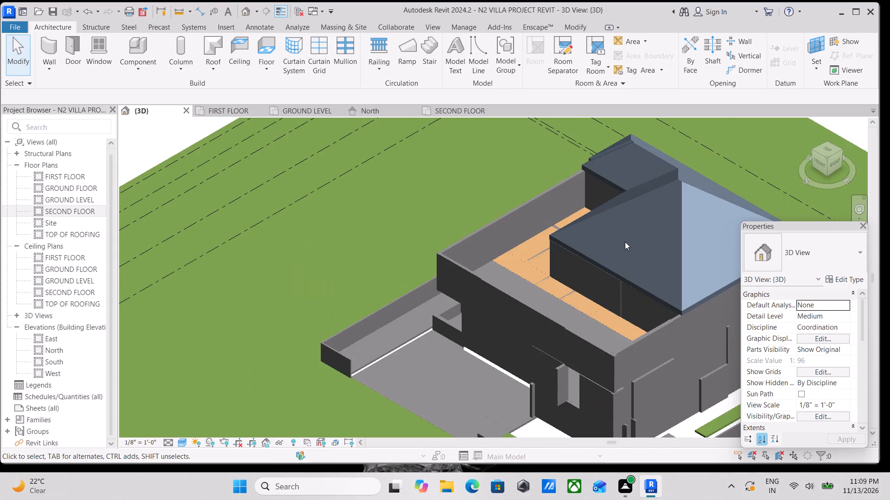
{"action": "scroll", "coordinate": [625, 242], "scroll_direction": "up", "scroll_amount": 11}
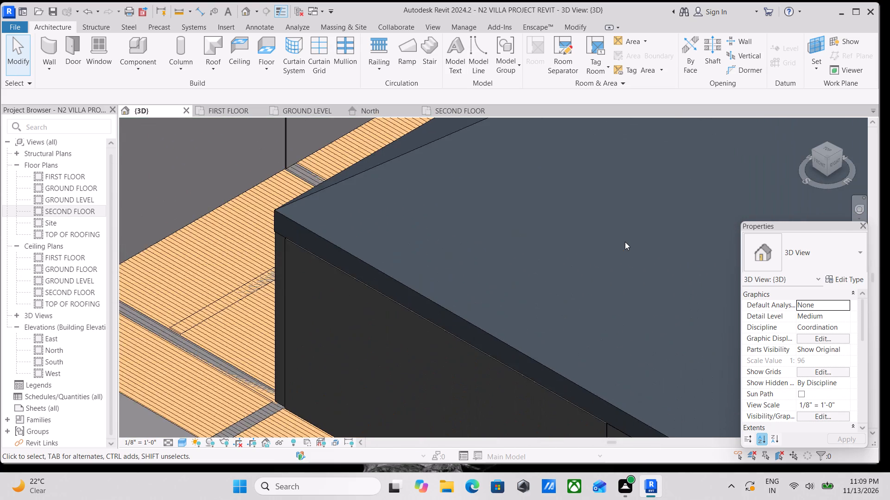
{"action": "scroll", "coordinate": [625, 242], "scroll_direction": "up", "scroll_amount": 6}
{"action": "scroll", "coordinate": [625, 242], "scroll_direction": "down", "scroll_amount": 9}
{"action": "scroll", "coordinate": [625, 242], "scroll_direction": "up", "scroll_amount": 4}
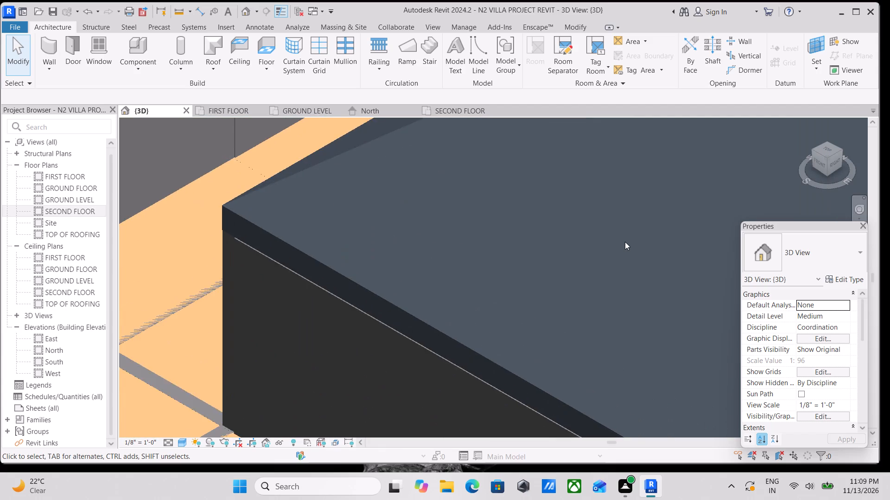
{"action": "scroll", "coordinate": [625, 242], "scroll_direction": "up", "scroll_amount": 5}
{"action": "scroll", "coordinate": [625, 242], "scroll_direction": "down", "scroll_amount": 8}
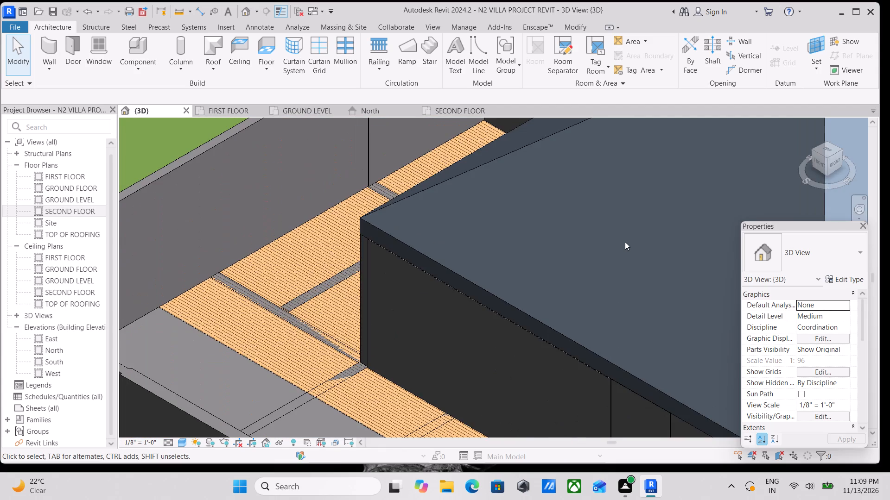
{"action": "scroll", "coordinate": [625, 242], "scroll_direction": "down", "scroll_amount": 3}
{"action": "scroll", "coordinate": [625, 242], "scroll_direction": "up", "scroll_amount": 5}
{"action": "scroll", "coordinate": [625, 242], "scroll_direction": "down", "scroll_amount": 4}
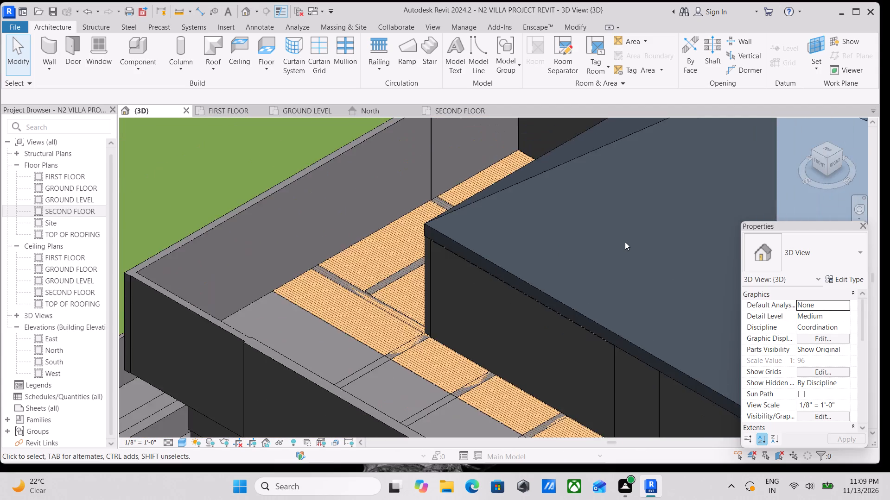
Set the wood-finish terrace floor's height offset from the SECOND FLOOR level to 2".
{"action": "scroll", "coordinate": [625, 243], "scroll_direction": "down", "scroll_amount": 6}
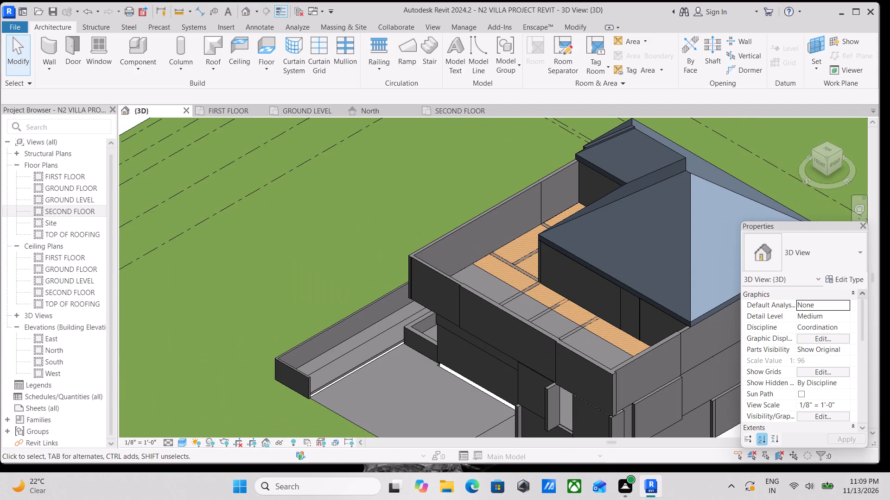
{"action": "left_click", "coordinate": [505, 252]}
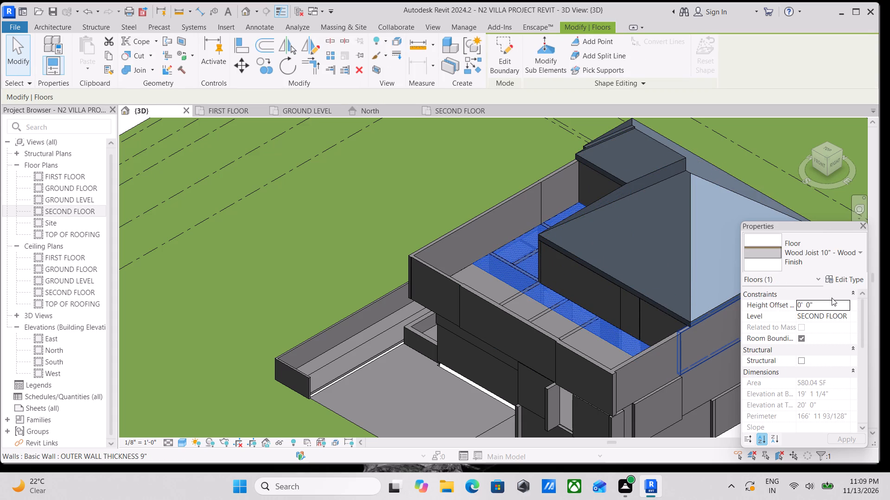
{"action": "left_click", "coordinate": [833, 305]}
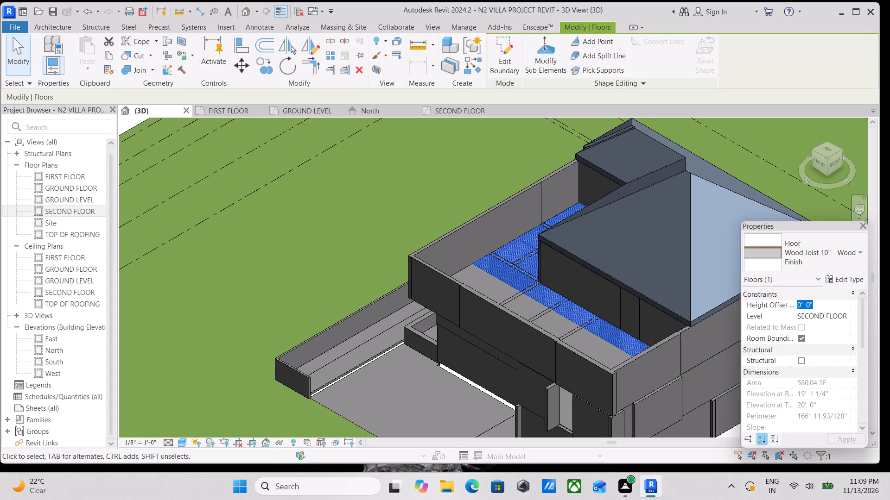
{"action": "key", "text": "2"}
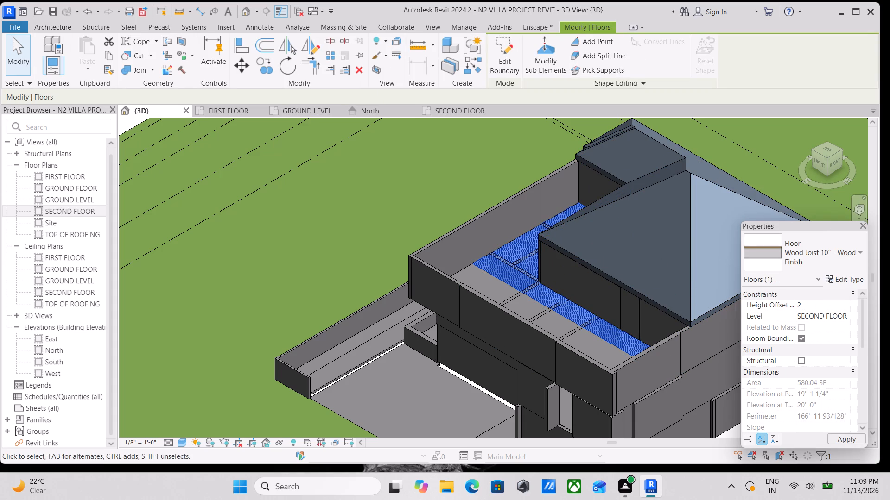
{"action": "key", "text": "ctrl+apostrophe"}
{"action": "key", "text": "shift+quotedbl"}
{"action": "key", "text": "Return"}
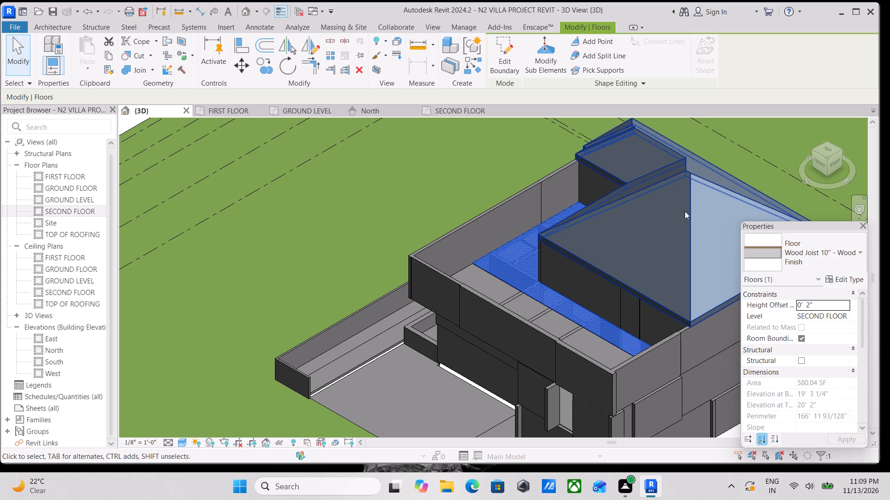
Set the height offset of the FLOORING 6" slab along the front of the terrace to 2".
{"action": "left_click", "coordinate": [463, 272]}
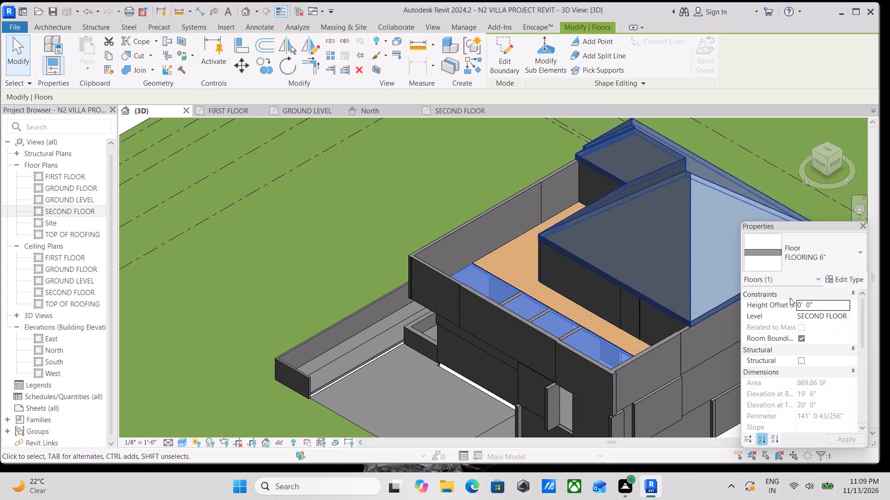
{"action": "left_click", "coordinate": [833, 302]}
{"action": "key", "text": "2"}
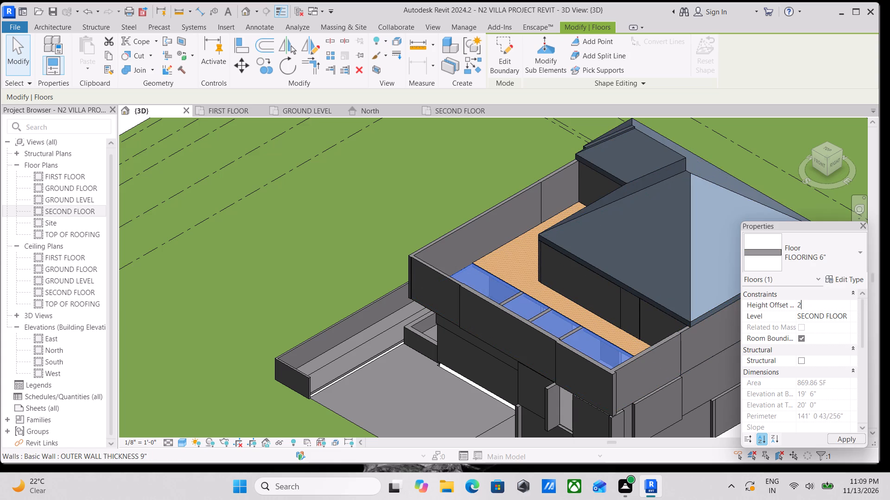
{"action": "key", "text": "shift+quotedbl"}
{"action": "key", "text": "Return"}
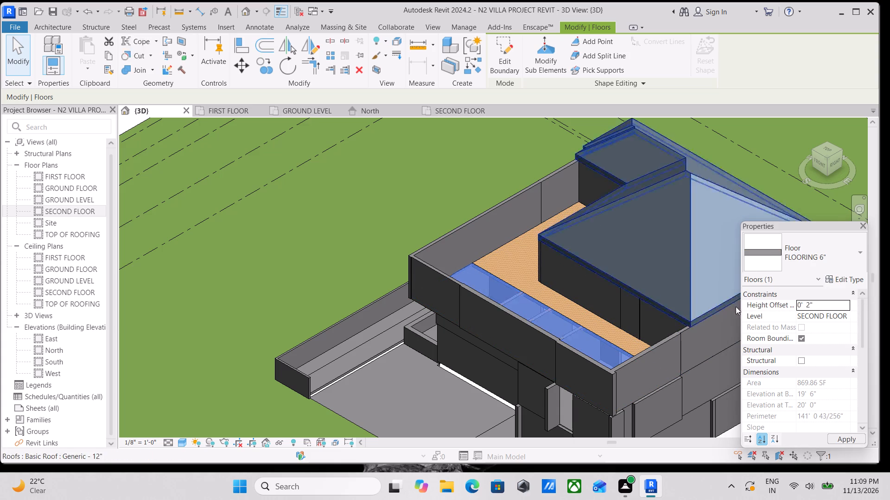
{"action": "left_click_drag", "start_coordinate": [875, 487], "coordinate": [861, 499]}
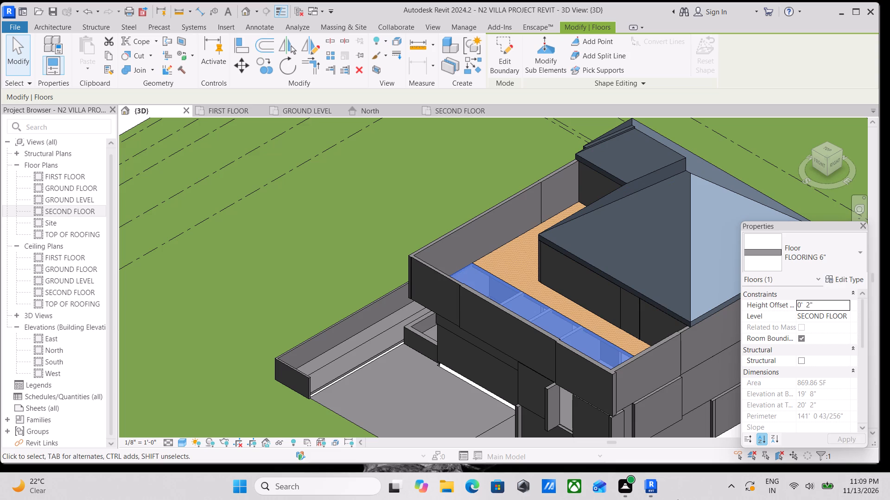
Examine the two raised terrace floors against the parapet walls in 3D.
{"action": "scroll", "coordinate": [332, 277], "scroll_direction": "up", "scroll_amount": 2}
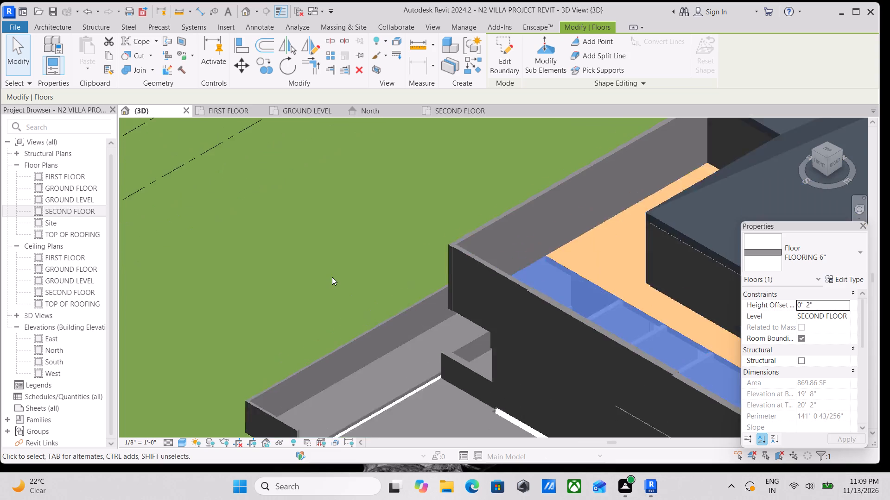
{"action": "scroll", "coordinate": [332, 277], "scroll_direction": "up", "scroll_amount": 2}
{"action": "scroll", "coordinate": [332, 277], "scroll_direction": "down", "scroll_amount": 4}
{"action": "scroll", "coordinate": [332, 276], "scroll_direction": "up", "scroll_amount": 8}
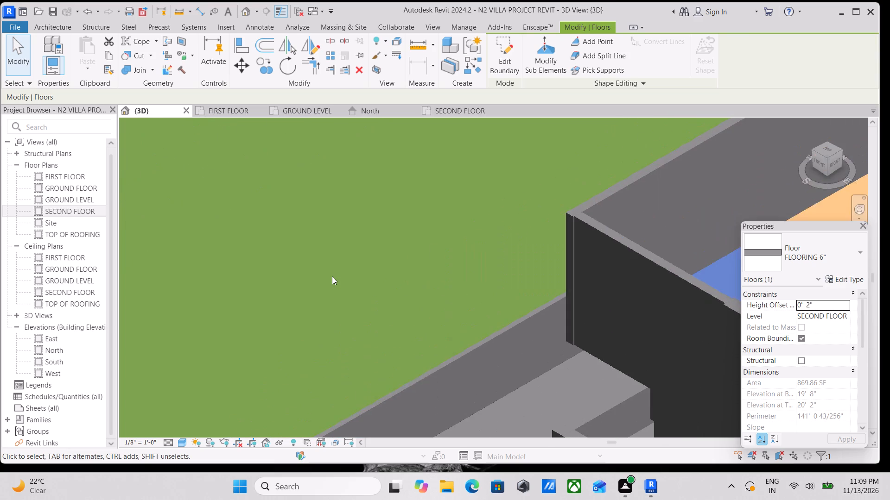
{"action": "scroll", "coordinate": [332, 276], "scroll_direction": "down", "scroll_amount": 10}
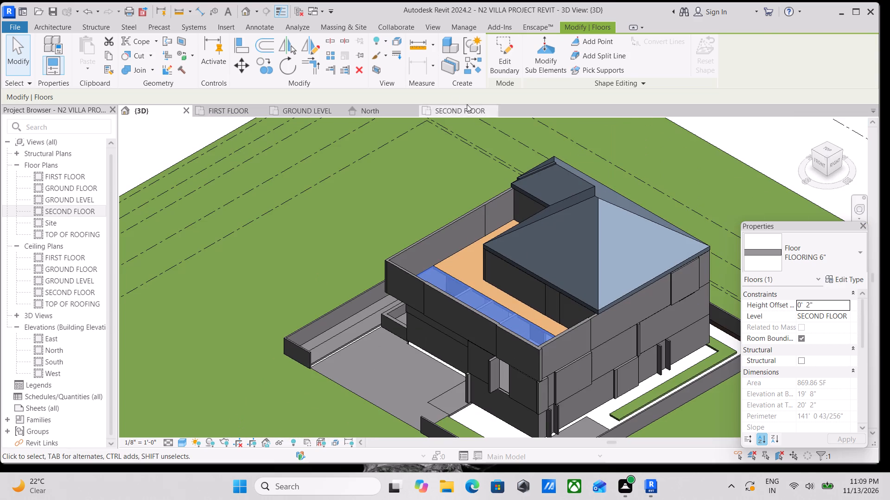
{"action": "scroll", "coordinate": [326, 115], "scroll_direction": "up", "scroll_amount": 3}
{"action": "scroll", "coordinate": [400, 122], "scroll_direction": "up", "scroll_amount": 3}
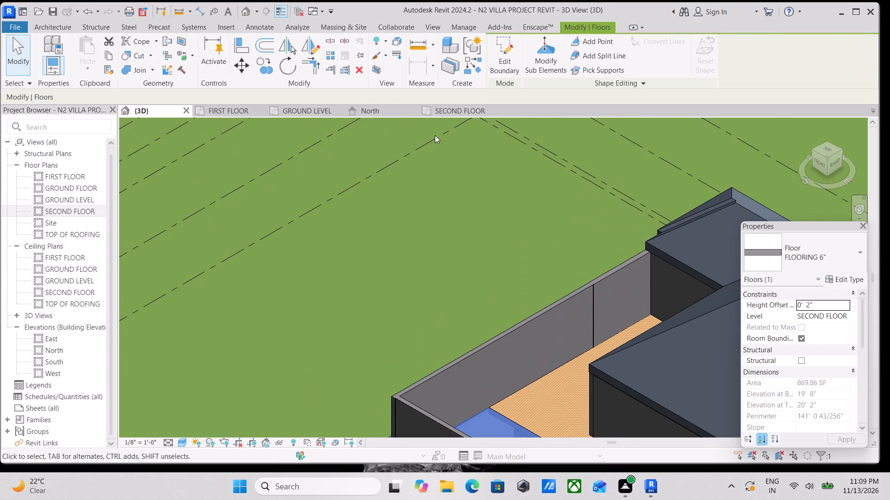
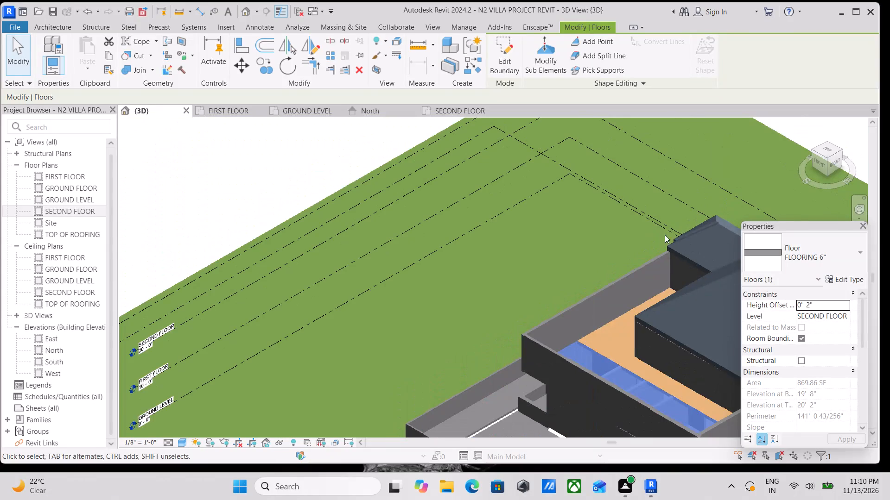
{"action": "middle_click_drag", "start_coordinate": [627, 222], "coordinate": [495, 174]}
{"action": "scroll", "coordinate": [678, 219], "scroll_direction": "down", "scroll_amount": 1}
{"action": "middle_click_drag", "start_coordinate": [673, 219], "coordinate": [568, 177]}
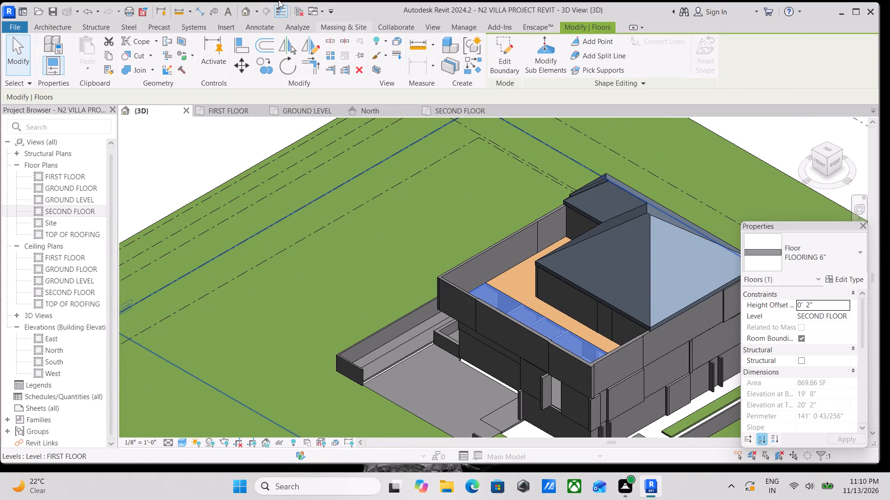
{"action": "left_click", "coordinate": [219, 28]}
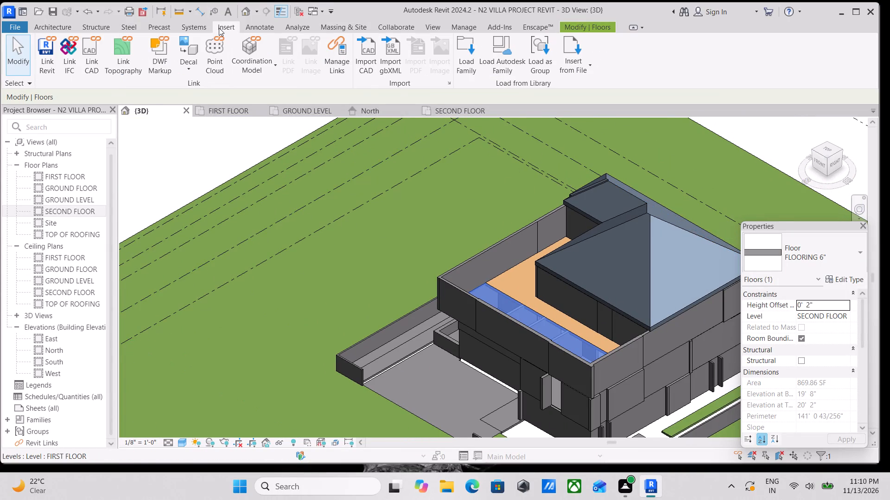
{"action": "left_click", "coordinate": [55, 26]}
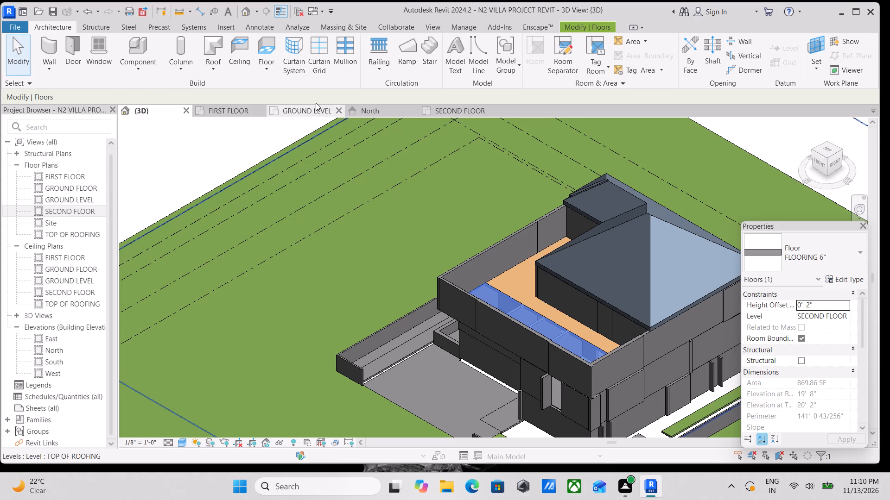
Look through the already open GROUND LEVEL, FIRST FLOOR and North views.
{"action": "left_click", "coordinate": [304, 112]}
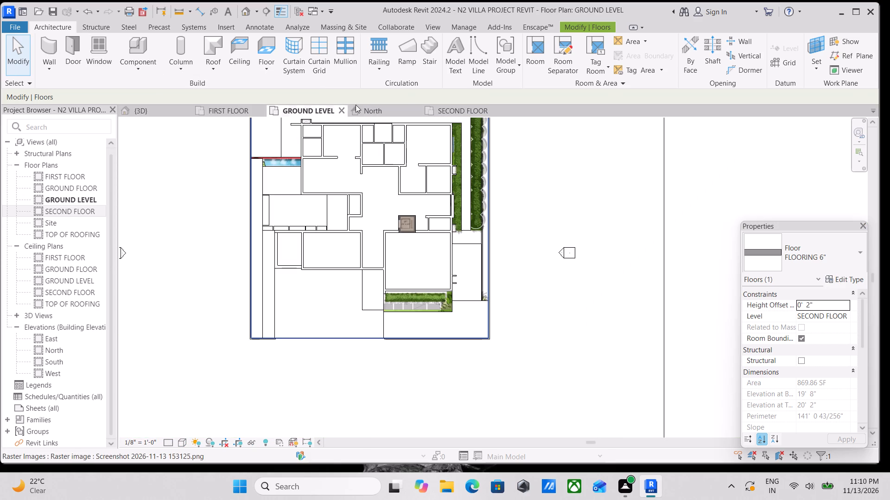
{"action": "scroll", "coordinate": [338, 233], "scroll_direction": "up", "scroll_amount": 3}
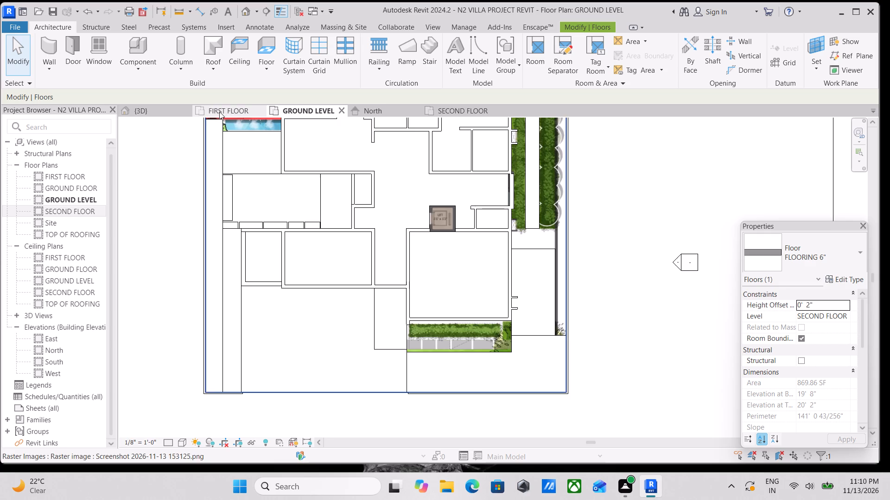
{"action": "left_click", "coordinate": [219, 110]}
{"action": "scroll", "coordinate": [148, 127], "scroll_direction": "up", "scroll_amount": 5}
{"action": "middle_click_drag", "start_coordinate": [459, 254], "coordinate": [315, 266]}
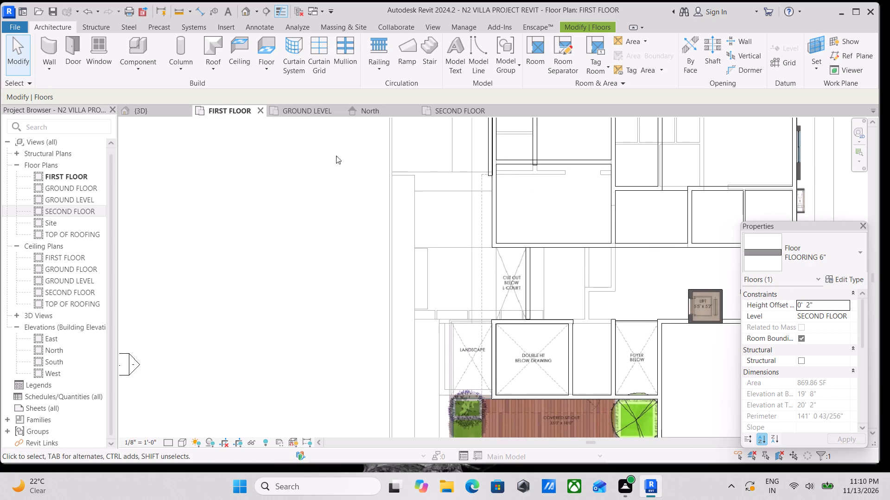
{"action": "left_click", "coordinate": [392, 114]}
{"action": "scroll", "coordinate": [329, 121], "scroll_direction": "up", "scroll_amount": 2}
{"action": "left_click", "coordinate": [293, 114]}
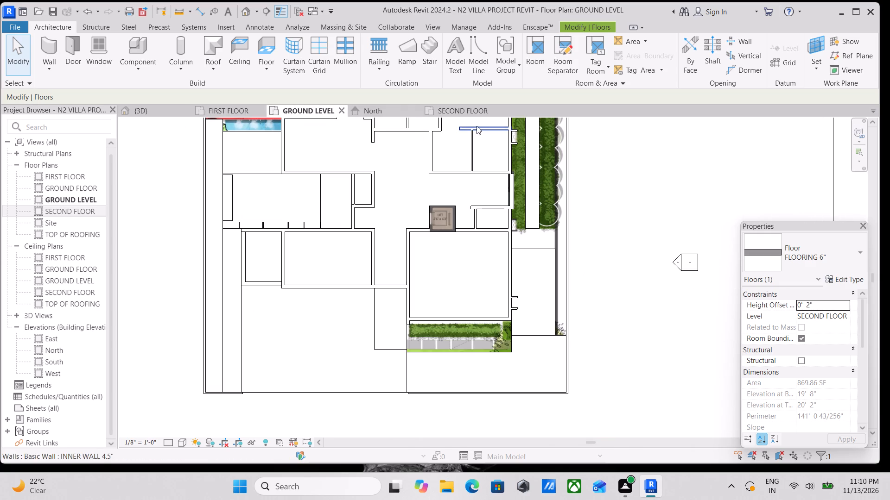
Open the GROUND FLOOR plan and bring the whole building layout into view.
{"action": "left_click", "coordinate": [82, 183]}
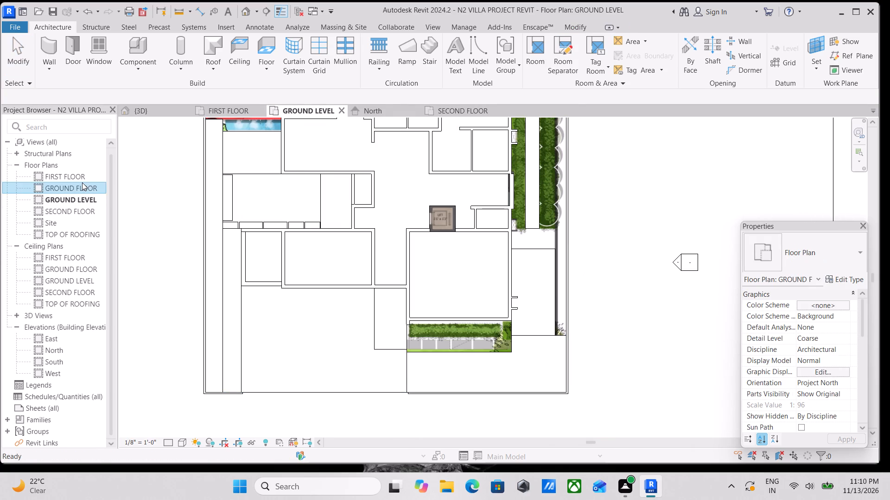
{"action": "left_click", "coordinate": [82, 182]}
{"action": "scroll", "coordinate": [388, 220], "scroll_direction": "up", "scroll_amount": 4}
{"action": "middle_click_drag", "start_coordinate": [451, 234], "coordinate": [450, 254]}
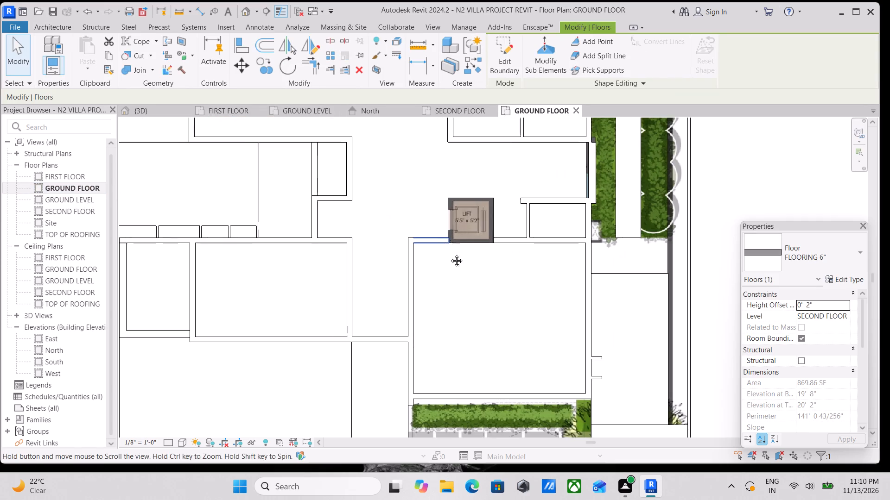
{"action": "middle_click_drag", "start_coordinate": [450, 254], "coordinate": [466, 314]}
{"action": "scroll", "coordinate": [464, 308], "scroll_direction": "down", "scroll_amount": 8}
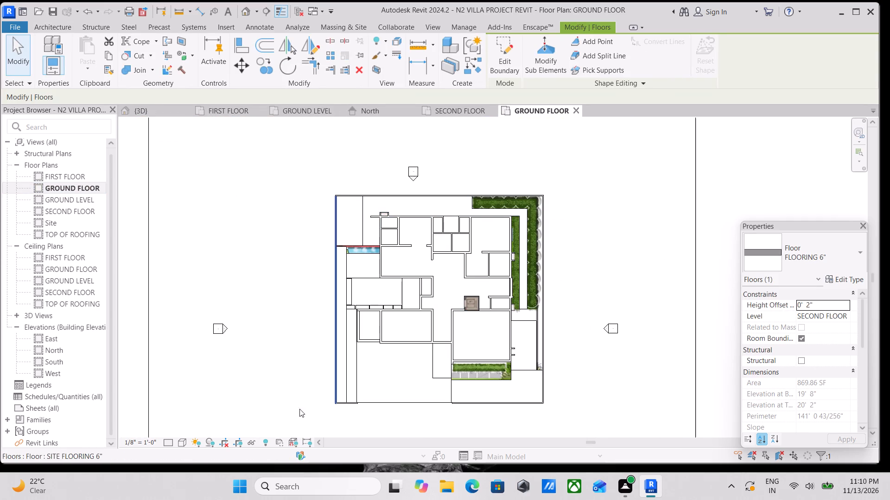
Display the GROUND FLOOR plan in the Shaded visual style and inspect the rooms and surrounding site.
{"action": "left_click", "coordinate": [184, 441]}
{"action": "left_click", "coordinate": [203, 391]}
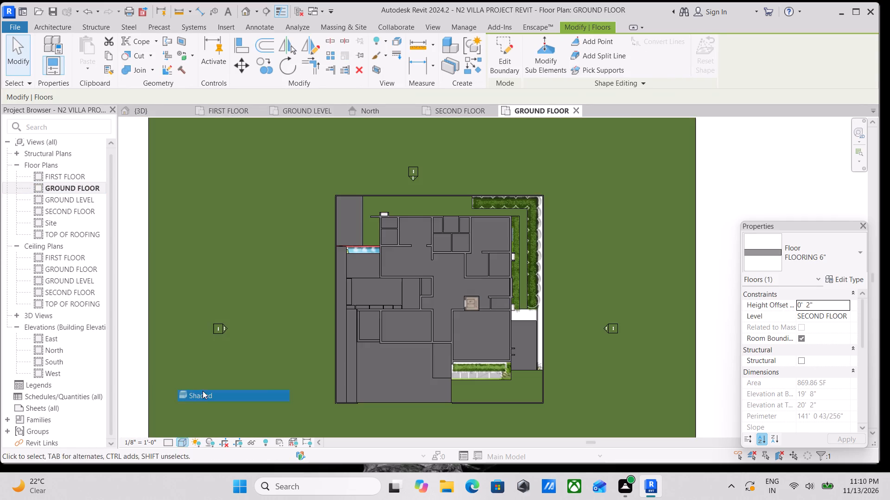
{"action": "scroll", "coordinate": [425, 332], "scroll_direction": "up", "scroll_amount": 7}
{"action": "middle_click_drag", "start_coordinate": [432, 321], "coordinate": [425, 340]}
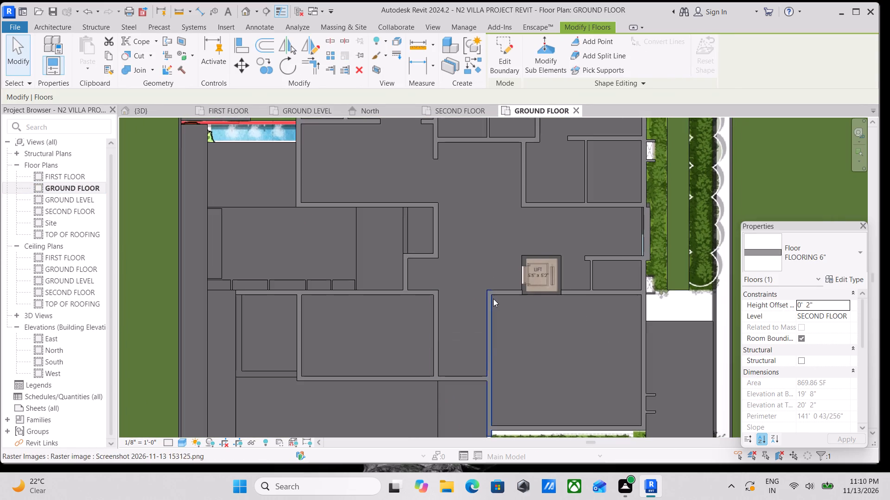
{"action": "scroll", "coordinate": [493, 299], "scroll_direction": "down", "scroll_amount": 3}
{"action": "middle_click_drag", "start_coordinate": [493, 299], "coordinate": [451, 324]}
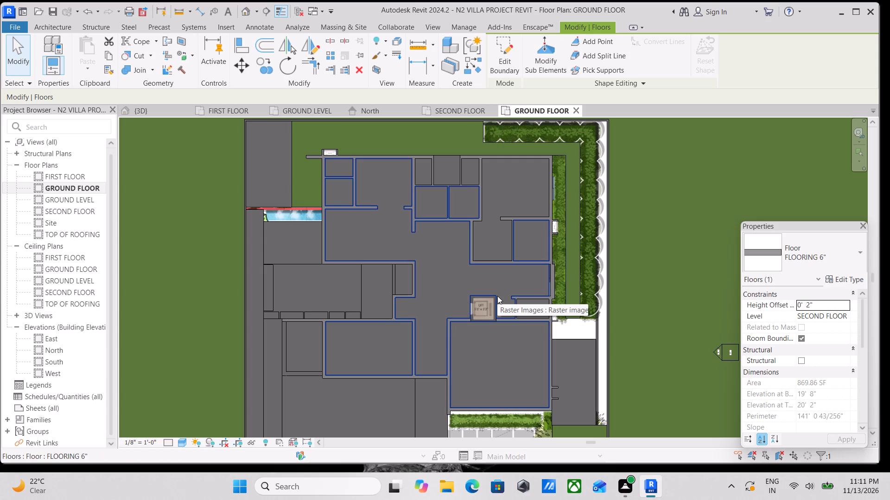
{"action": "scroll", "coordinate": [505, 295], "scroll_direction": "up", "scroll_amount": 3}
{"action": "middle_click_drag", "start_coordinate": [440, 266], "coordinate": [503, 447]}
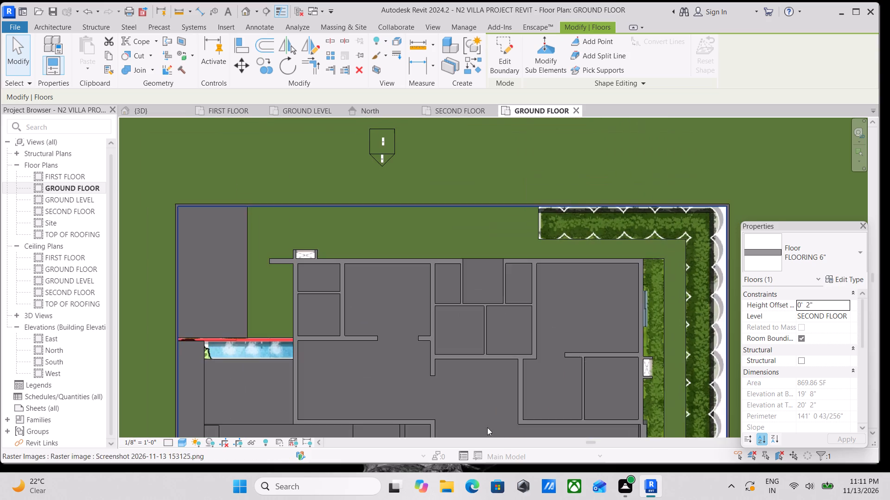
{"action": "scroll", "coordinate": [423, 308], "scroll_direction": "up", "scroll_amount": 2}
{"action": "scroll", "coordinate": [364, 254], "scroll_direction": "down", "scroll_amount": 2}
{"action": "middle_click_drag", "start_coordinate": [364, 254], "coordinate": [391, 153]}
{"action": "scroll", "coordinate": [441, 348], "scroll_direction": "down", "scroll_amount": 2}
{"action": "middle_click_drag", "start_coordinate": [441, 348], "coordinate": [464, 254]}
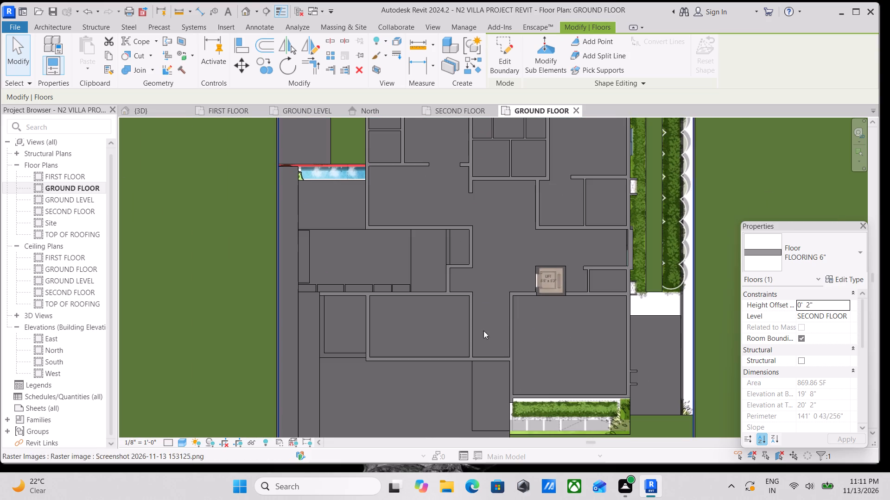
Set the GROUND FLOOR plan's visual style to Wireframe to reveal the furnished plan image beneath the floors.
{"action": "left_click", "coordinate": [179, 443]}
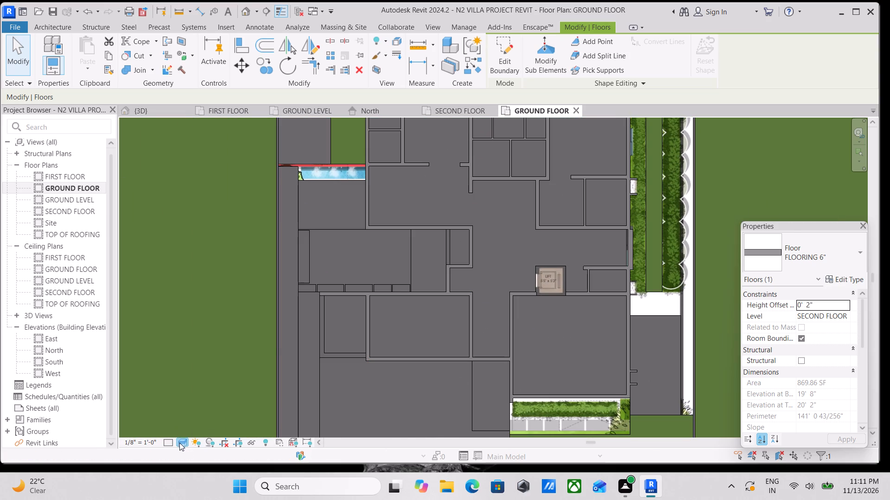
{"action": "left_click", "coordinate": [201, 371]}
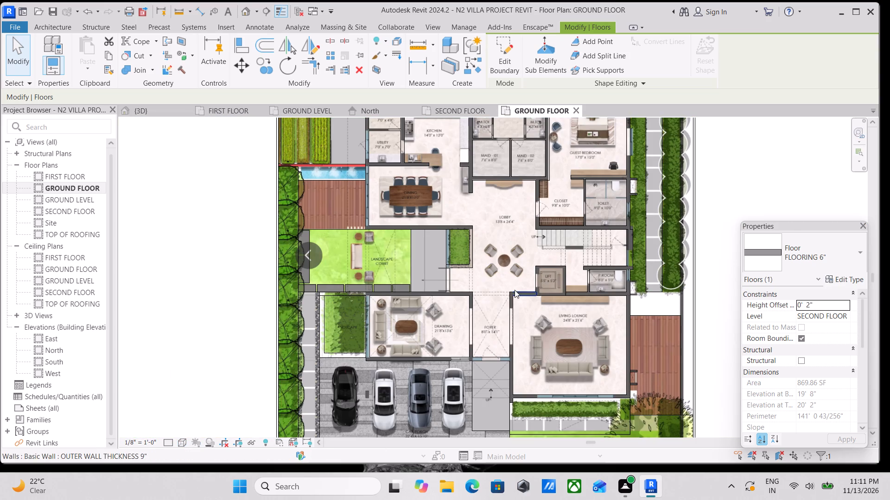
Start the Door command for the foyer entrance and browse the US family library to the Doors folder.
{"action": "scroll", "coordinate": [543, 321], "scroll_direction": "up", "scroll_amount": 3}
{"action": "middle_click_drag", "start_coordinate": [487, 351], "coordinate": [498, 314]}
{"action": "scroll", "coordinate": [475, 339], "scroll_direction": "up", "scroll_amount": 3}
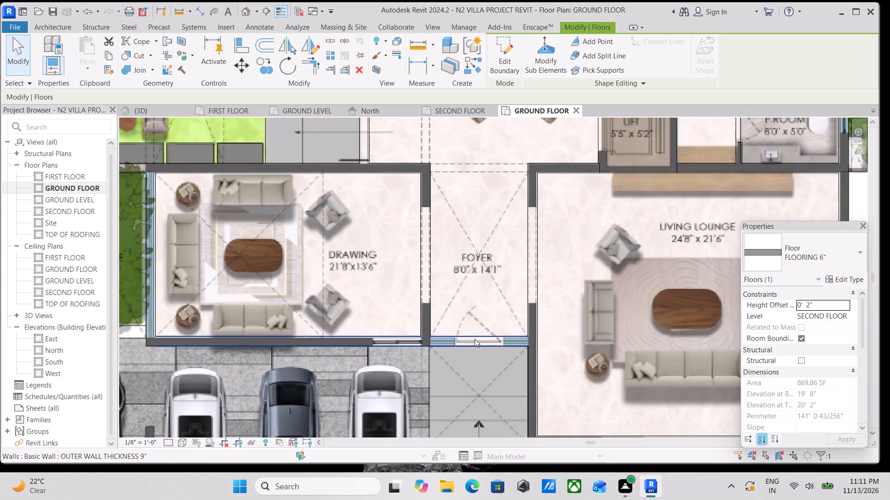
{"action": "scroll", "coordinate": [475, 339], "scroll_direction": "up", "scroll_amount": 5}
{"action": "type", "text": "dr"}
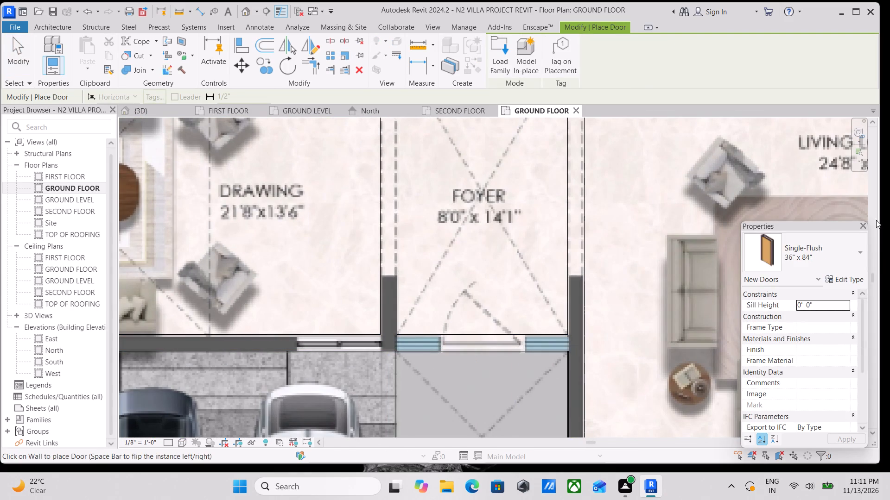
{"action": "left_click", "coordinate": [496, 58]}
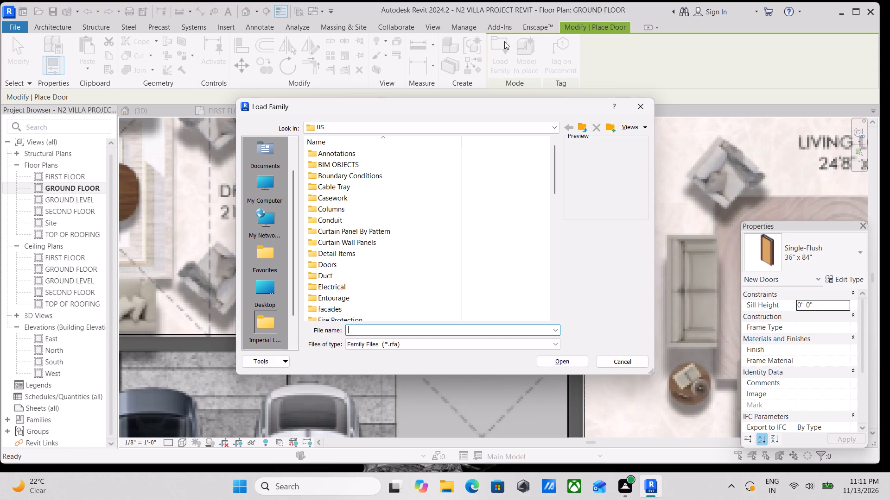
{"action": "scroll", "coordinate": [359, 201], "scroll_direction": "down", "scroll_amount": 2}
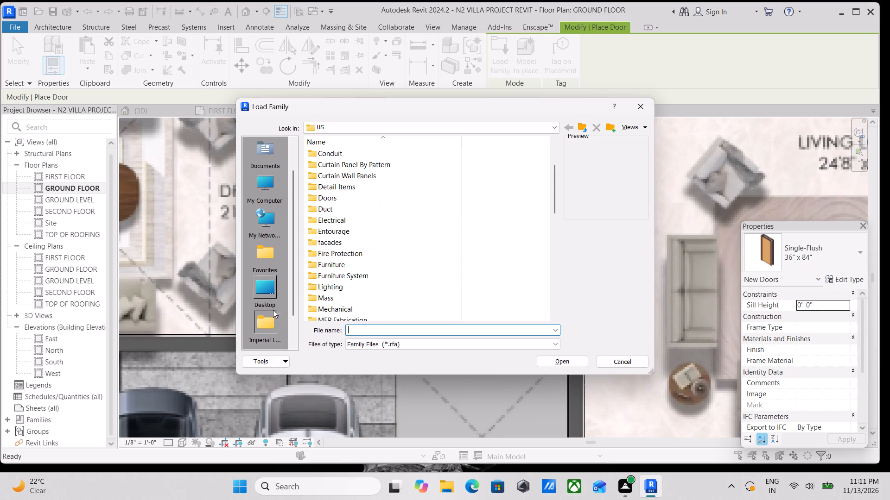
{"action": "scroll", "coordinate": [273, 310], "scroll_direction": "down", "scroll_amount": 1}
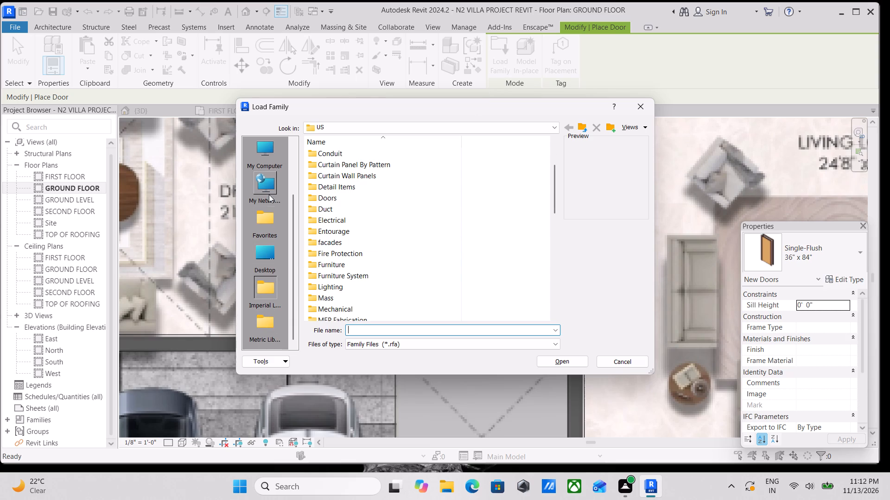
{"action": "scroll", "coordinate": [269, 194], "scroll_direction": "up", "scroll_amount": 2}
{"action": "scroll", "coordinate": [269, 194], "scroll_direction": "down", "scroll_amount": 3}
{"action": "scroll", "coordinate": [356, 173], "scroll_direction": "up", "scroll_amount": 2}
{"action": "scroll", "coordinate": [285, 244], "scroll_direction": "down", "scroll_amount": 1}
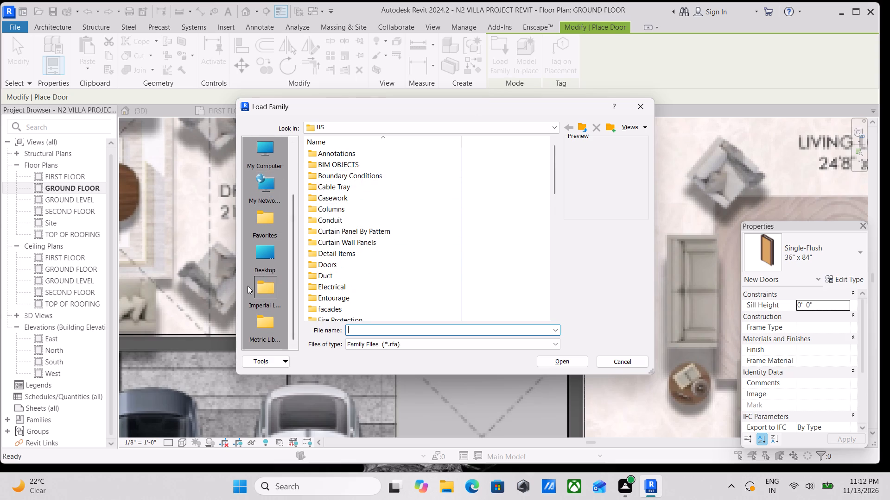
{"action": "scroll", "coordinate": [246, 298], "scroll_direction": "down", "scroll_amount": 1}
{"action": "double_click", "coordinate": [336, 263]}
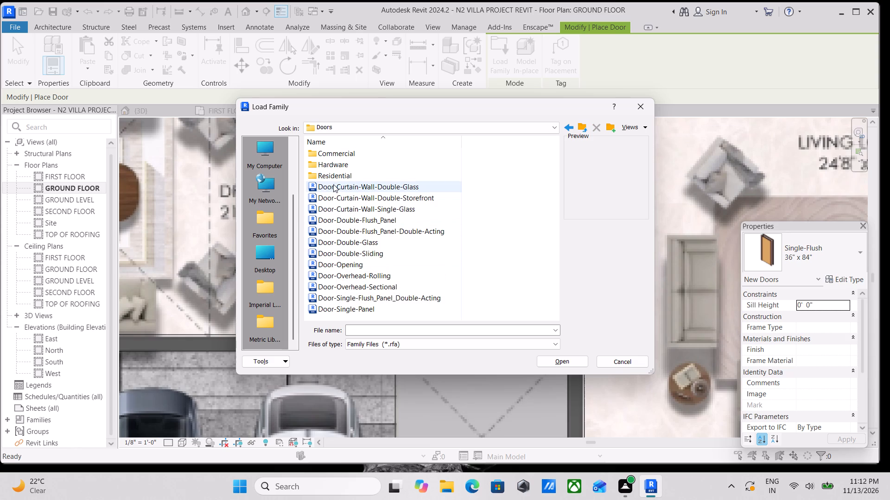
Preview the Door-Curtain-Wall-Single-Glass, Door-Double-Glass, Door-Double-Flush_Panel-Double-Acting and Door-Curtain-Wall-Double-Storefront families.
{"action": "left_click", "coordinate": [337, 210]}
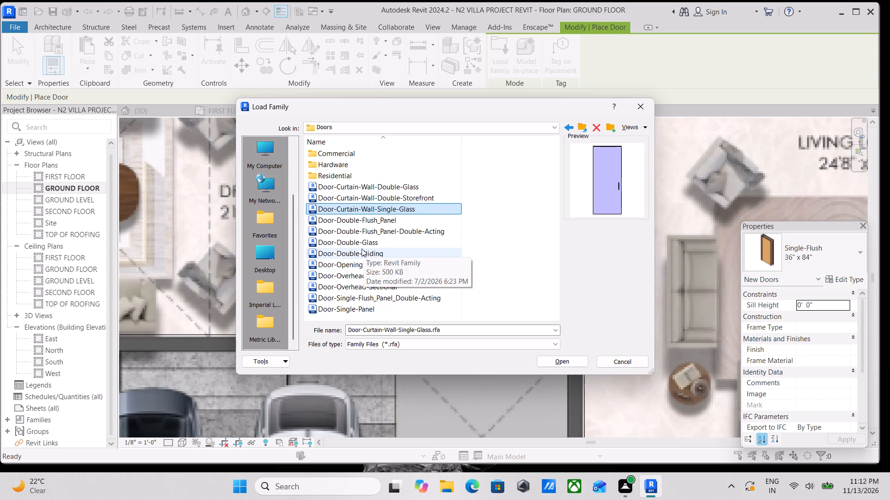
{"action": "scroll", "coordinate": [362, 249], "scroll_direction": "down", "scroll_amount": 1}
{"action": "left_click", "coordinate": [335, 245]}
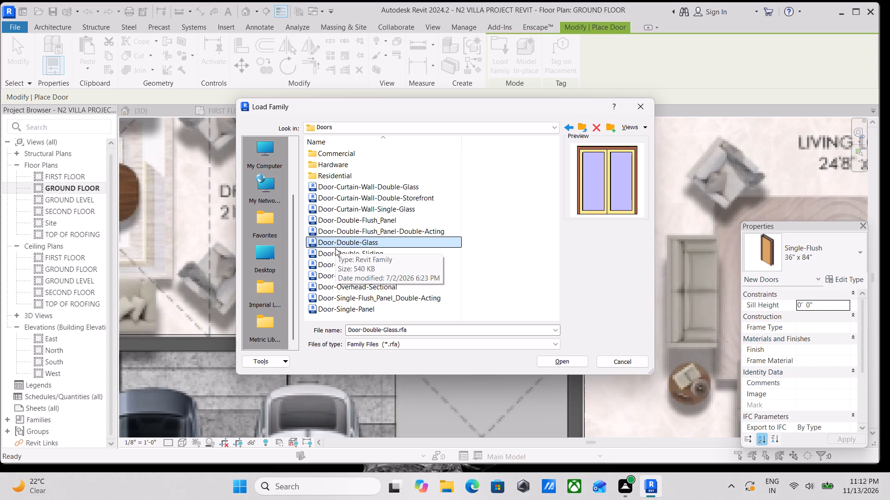
{"action": "left_click", "coordinate": [346, 232]}
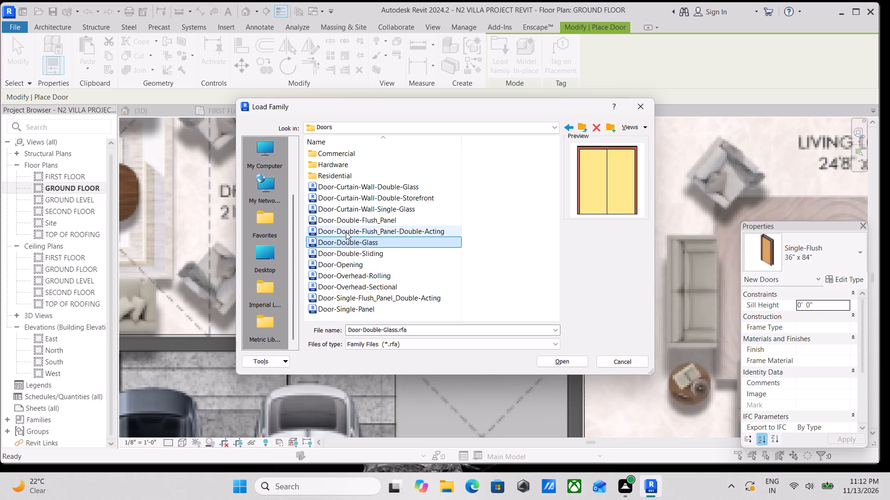
{"action": "left_click", "coordinate": [367, 198]}
{"action": "scroll", "coordinate": [360, 298], "scroll_direction": "down", "scroll_amount": 3}
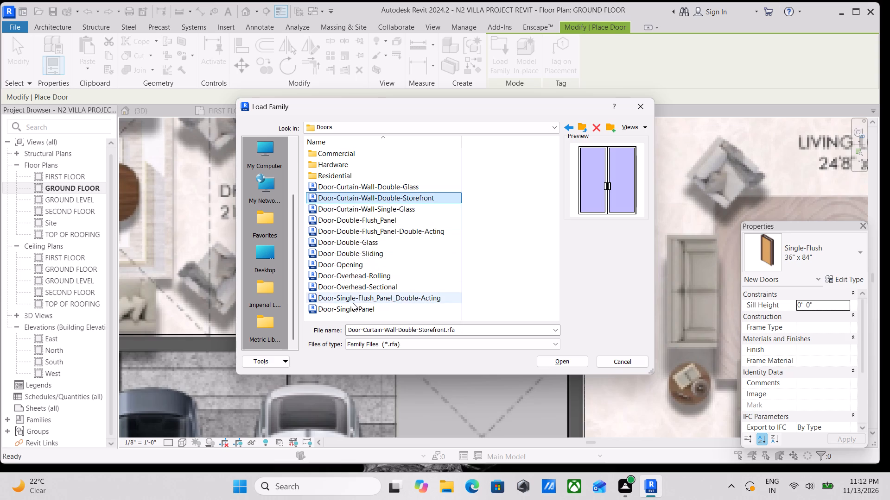
Load the Residential family Door-Interior-Single-2_Panel-Wood with the 36" x 80" type.
{"action": "double_click", "coordinate": [364, 175]}
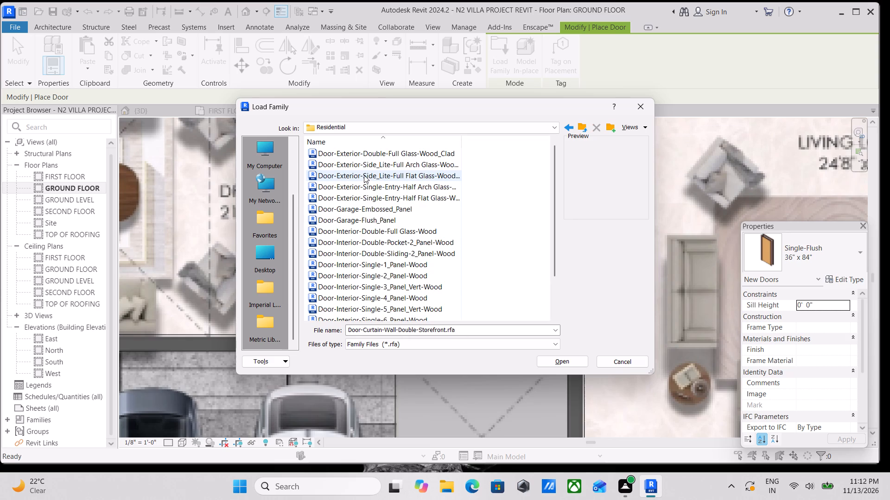
{"action": "left_click", "coordinate": [364, 175]}
{"action": "scroll", "coordinate": [382, 250], "scroll_direction": "down", "scroll_amount": 2}
{"action": "left_click", "coordinate": [382, 250]}
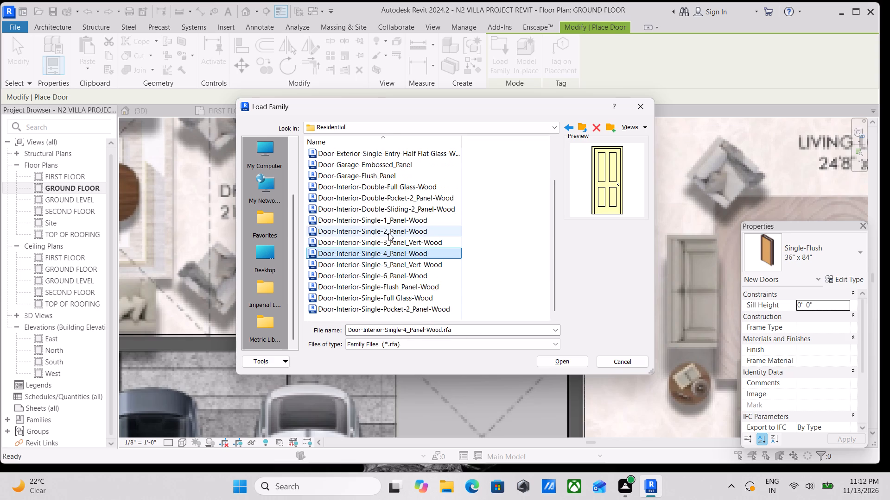
{"action": "left_click", "coordinate": [388, 233]}
{"action": "left_click", "coordinate": [391, 252]}
{"action": "left_click", "coordinate": [393, 242]}
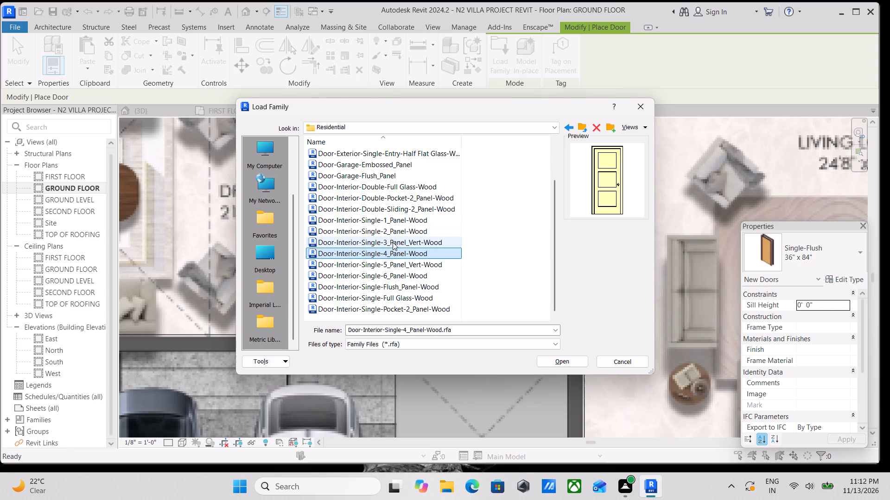
{"action": "left_click", "coordinate": [393, 236]}
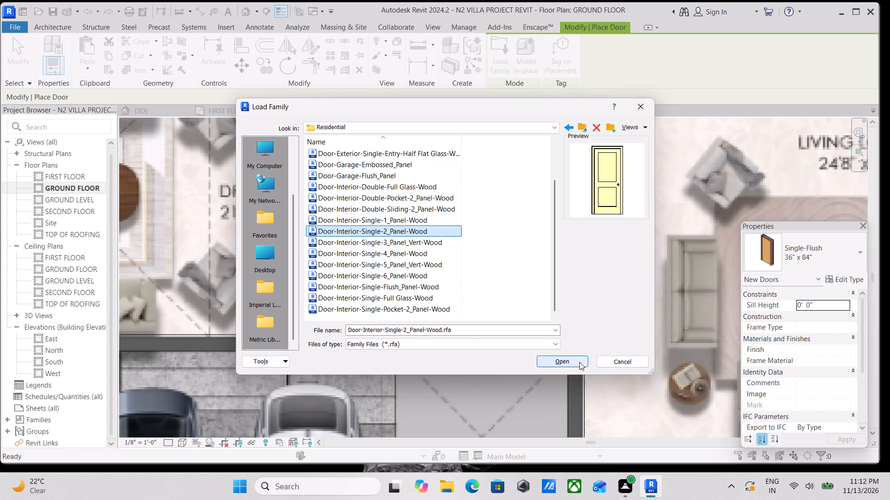
{"action": "left_click", "coordinate": [575, 361]}
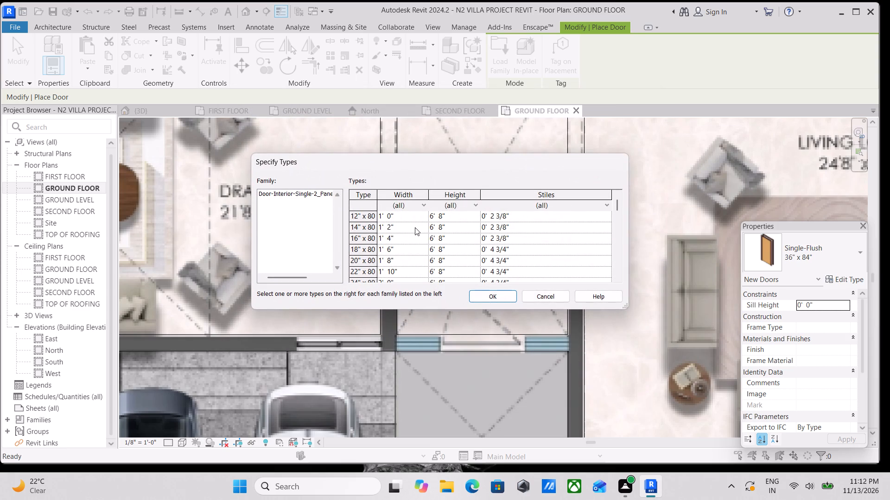
{"action": "scroll", "coordinate": [415, 227], "scroll_direction": "down", "scroll_amount": 2}
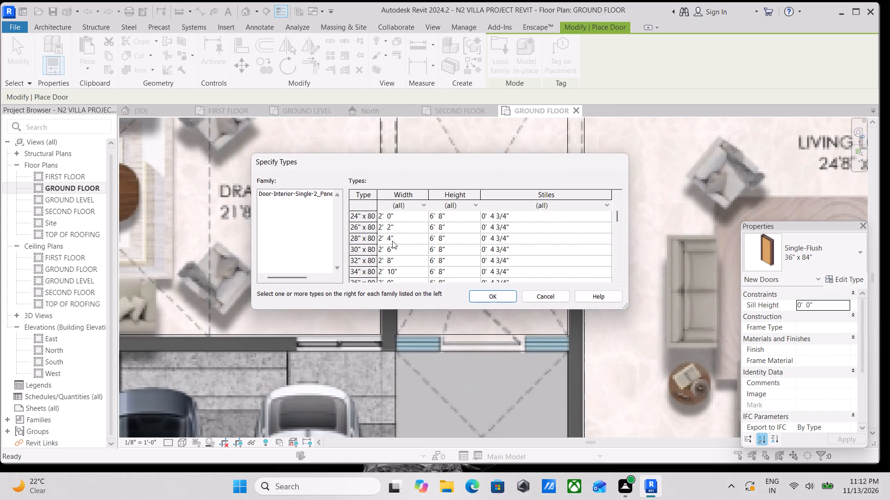
{"action": "scroll", "coordinate": [393, 246], "scroll_direction": "down", "scroll_amount": 2}
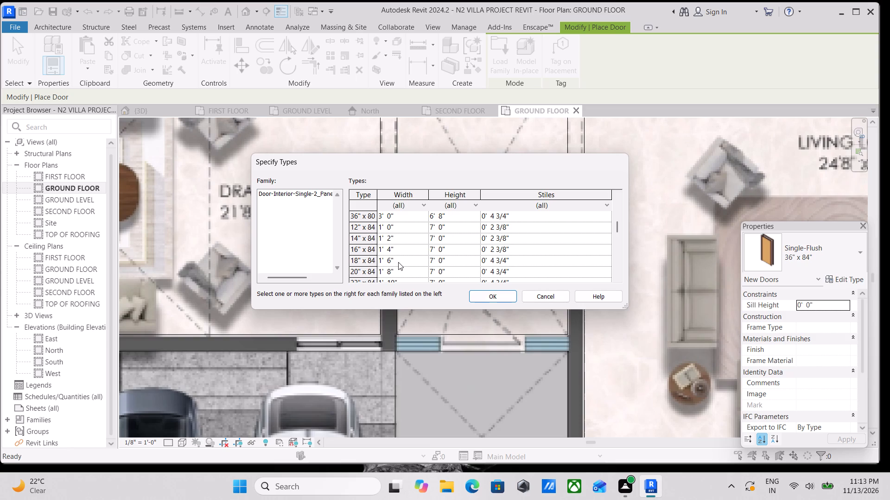
{"action": "left_click", "coordinate": [381, 215]}
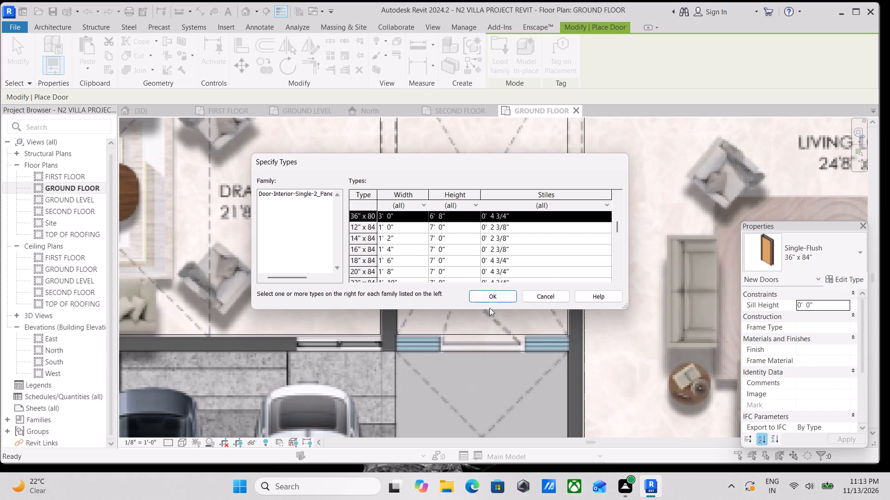
{"action": "left_click", "coordinate": [489, 295]}
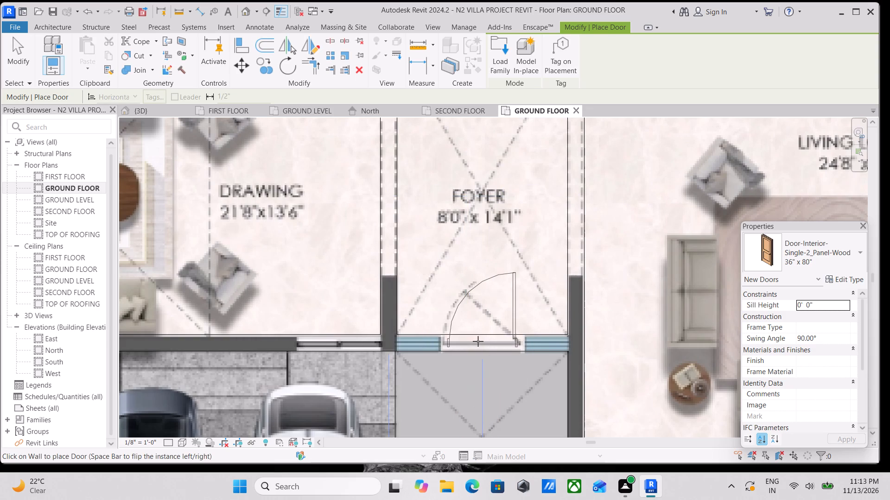
Place the 36" x 80" two-panel wood door in the foyer's front entrance opening, swinging into the foyer.
{"action": "left_click", "coordinate": [475, 341]}
Examine the ground-floor rooms from the foyer to the kitchen and maid rooms for the remaining door openings.
{"action": "scroll", "coordinate": [481, 302], "scroll_direction": "down", "scroll_amount": 1}
{"action": "middle_click_drag", "start_coordinate": [482, 312], "coordinate": [479, 442]}
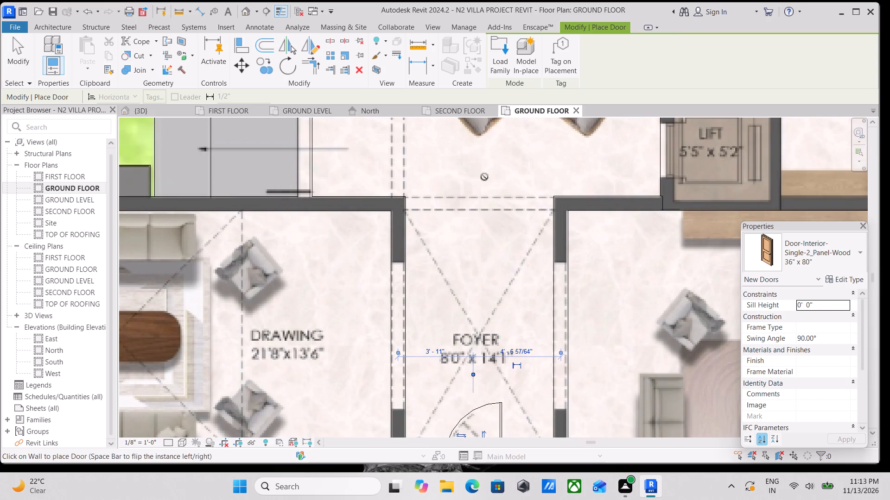
{"action": "scroll", "coordinate": [486, 153], "scroll_direction": "down", "scroll_amount": 2}
{"action": "middle_click_drag", "start_coordinate": [483, 154], "coordinate": [496, 327]}
{"action": "scroll", "coordinate": [496, 327], "scroll_direction": "up", "scroll_amount": 1}
{"action": "scroll", "coordinate": [484, 208], "scroll_direction": "down", "scroll_amount": 1}
{"action": "middle_click_drag", "start_coordinate": [484, 225], "coordinate": [484, 331]}
{"action": "scroll", "coordinate": [484, 331], "scroll_direction": "up", "scroll_amount": 1}
{"action": "scroll", "coordinate": [490, 260], "scroll_direction": "down", "scroll_amount": 3}
{"action": "middle_click_drag", "start_coordinate": [490, 260], "coordinate": [446, 339]}
{"action": "scroll", "coordinate": [451, 337], "scroll_direction": "up", "scroll_amount": 1}
{"action": "scroll", "coordinate": [568, 264], "scroll_direction": "down", "scroll_amount": 1}
{"action": "middle_click_drag", "start_coordinate": [554, 273], "coordinate": [501, 323]}
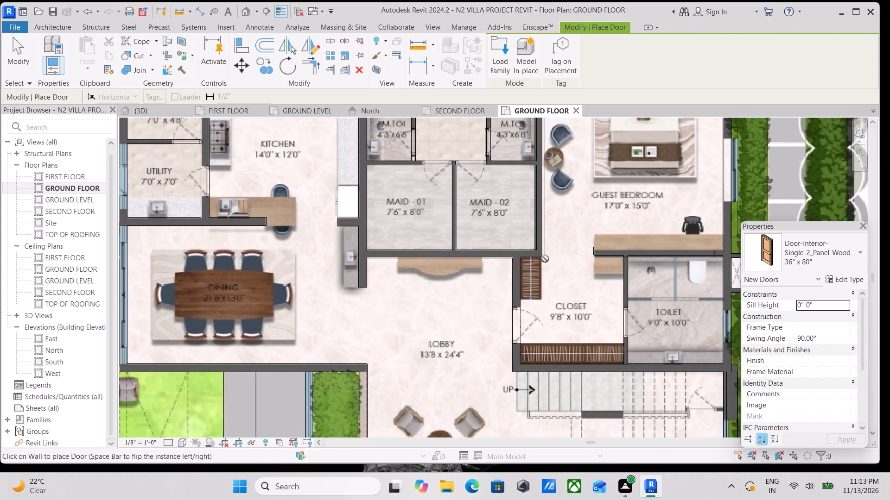
{"action": "scroll", "coordinate": [545, 258], "scroll_direction": "down", "scroll_amount": 1}
{"action": "middle_click_drag", "start_coordinate": [545, 258], "coordinate": [482, 114]}
{"action": "middle_click_drag", "start_coordinate": [506, 243], "coordinate": [511, 149]}
{"action": "scroll", "coordinate": [471, 296], "scroll_direction": "down", "scroll_amount": 1}
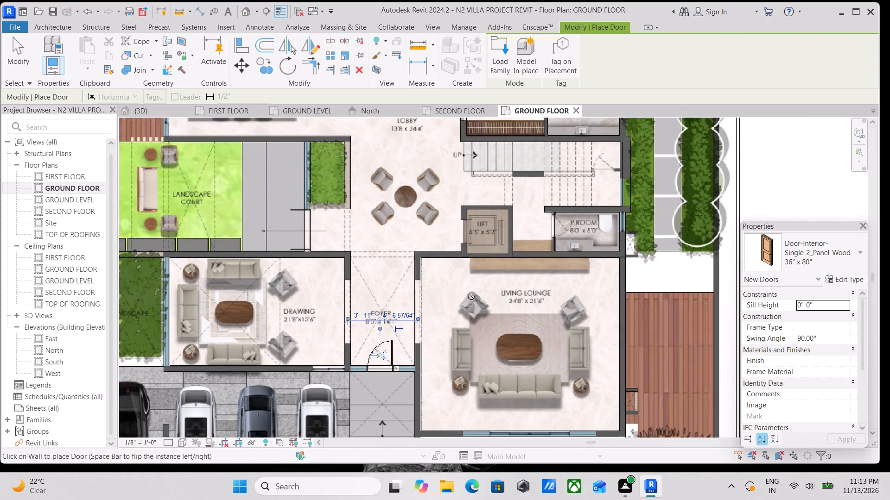
{"action": "middle_click_drag", "start_coordinate": [469, 291], "coordinate": [490, 244]}
{"action": "middle_click_drag", "start_coordinate": [374, 260], "coordinate": [512, 319]}
{"action": "scroll", "coordinate": [512, 319], "scroll_direction": "up", "scroll_amount": 1}
{"action": "middle_click_drag", "start_coordinate": [334, 260], "coordinate": [405, 325]}
{"action": "middle_click_drag", "start_coordinate": [433, 279], "coordinate": [486, 395]}
{"action": "scroll", "coordinate": [449, 314], "scroll_direction": "up", "scroll_amount": 1}
{"action": "middle_click_drag", "start_coordinate": [516, 238], "coordinate": [517, 324]}
{"action": "scroll", "coordinate": [525, 269], "scroll_direction": "down", "scroll_amount": 1}
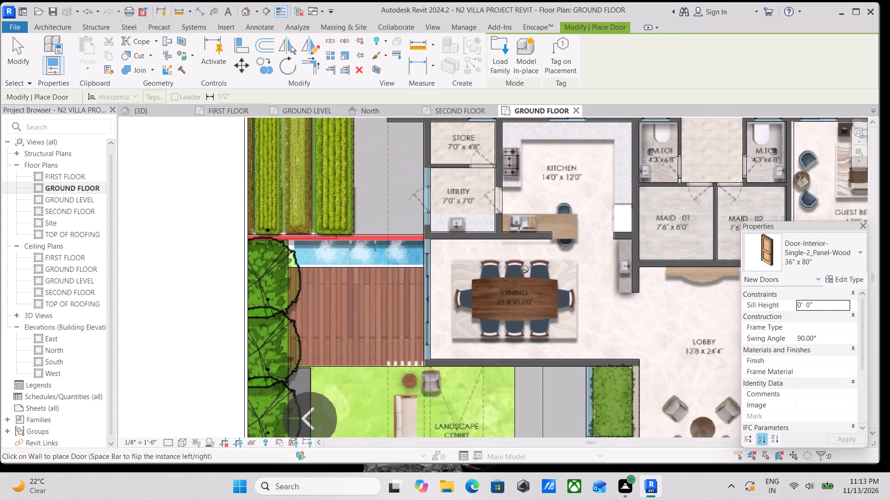
{"action": "middle_click_drag", "start_coordinate": [519, 287], "coordinate": [468, 366]}
{"action": "middle_click_drag", "start_coordinate": [514, 248], "coordinate": [496, 250]}
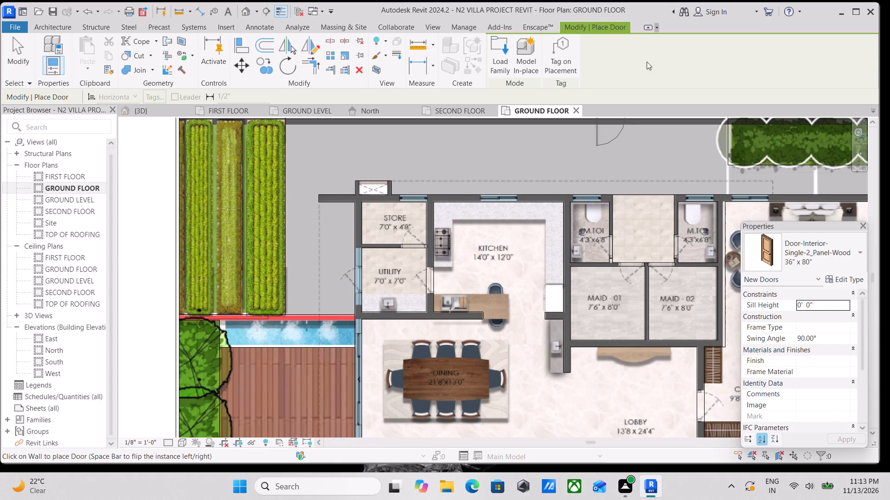
Place Single-Flush 30" x 80" doors at the MAID - 02 and MAID - 01 entrances, with mirrored swings into the rooms.
{"action": "scroll", "coordinate": [632, 279], "scroll_direction": "up", "scroll_amount": 4}
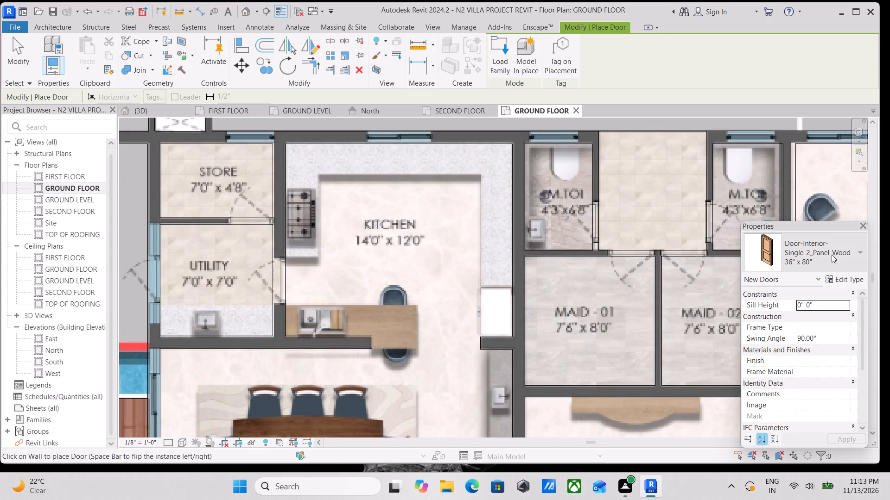
{"action": "left_click", "coordinate": [833, 252]}
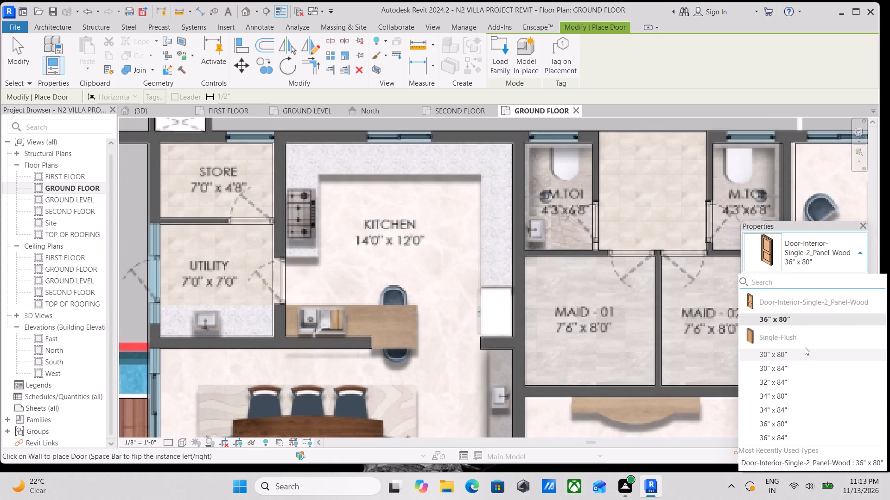
{"action": "left_click", "coordinate": [802, 354]}
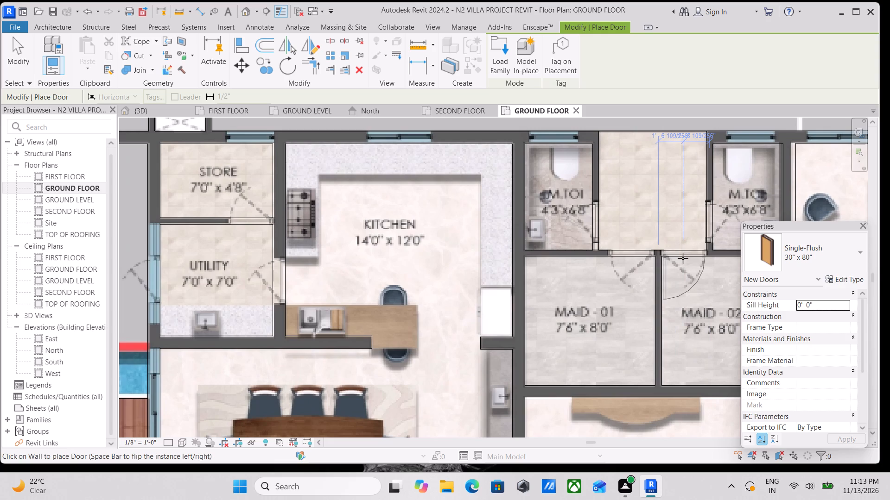
{"action": "left_click", "coordinate": [689, 254]}
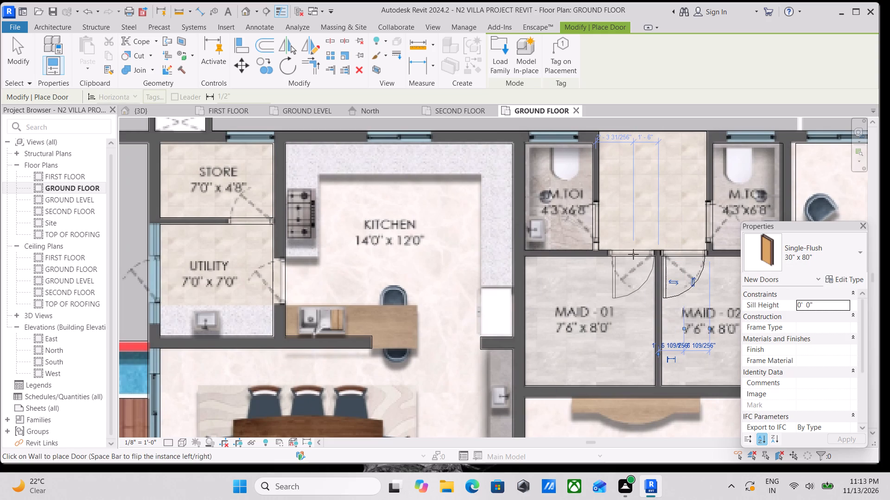
{"action": "key", "text": "space"}
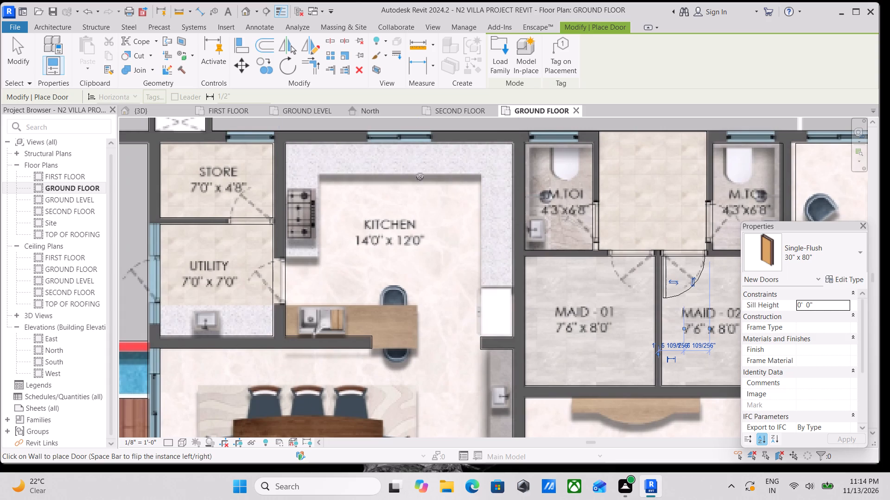
{"action": "left_click", "coordinate": [635, 256]}
{"action": "scroll", "coordinate": [635, 256], "scroll_direction": "down", "scroll_amount": 2}
{"action": "middle_click_drag", "start_coordinate": [635, 256], "coordinate": [633, 261]}
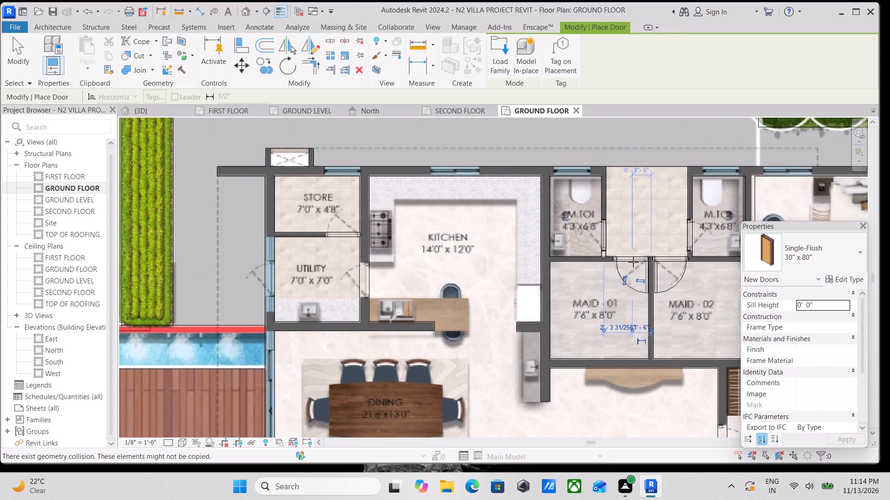
Place Single-Flush 30" x 80" doors in the two maid toilets' openings on either side of the passage.
{"action": "left_click", "coordinate": [597, 239]}
{"action": "middle_click_drag", "start_coordinate": [597, 239], "coordinate": [472, 236]}
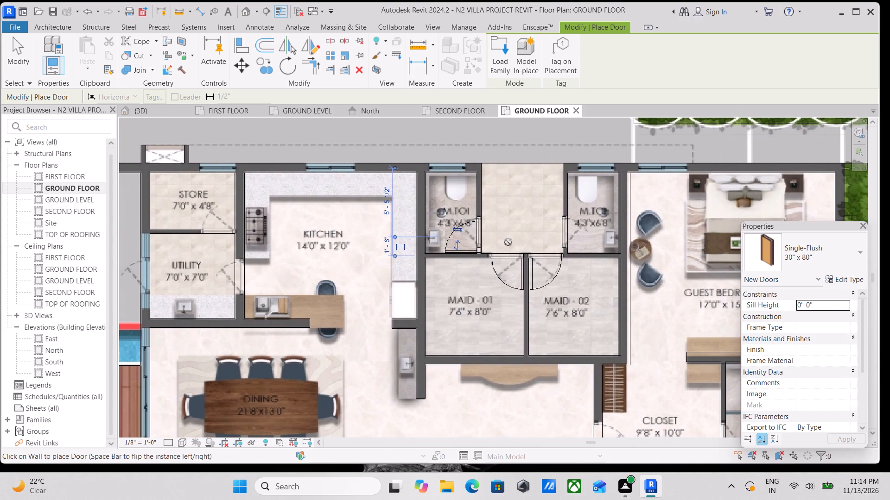
{"action": "left_click", "coordinate": [568, 237]}
{"action": "scroll", "coordinate": [568, 237], "scroll_direction": "down", "scroll_amount": 1}
{"action": "middle_click_drag", "start_coordinate": [566, 237], "coordinate": [500, 177]}
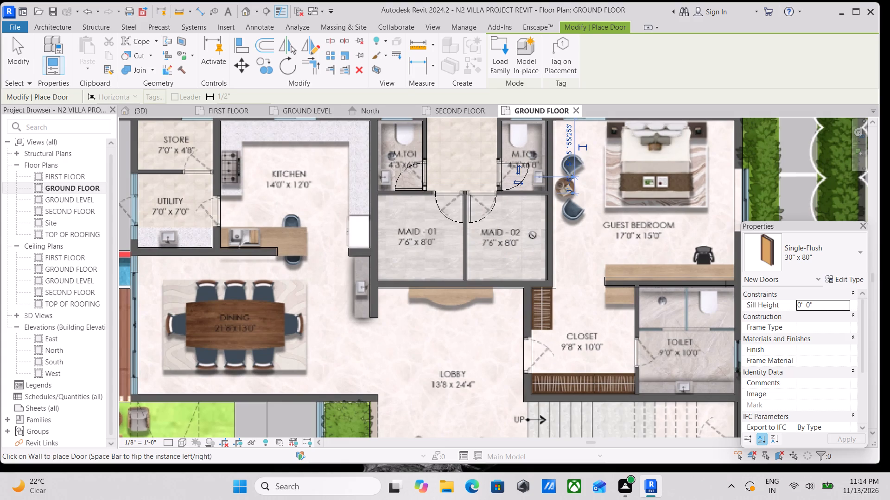
Place Single-Flush 30" x 80" doors between the kitchen and utility and between the utility and store.
{"action": "scroll", "coordinate": [495, 123], "scroll_direction": "down", "scroll_amount": 2}
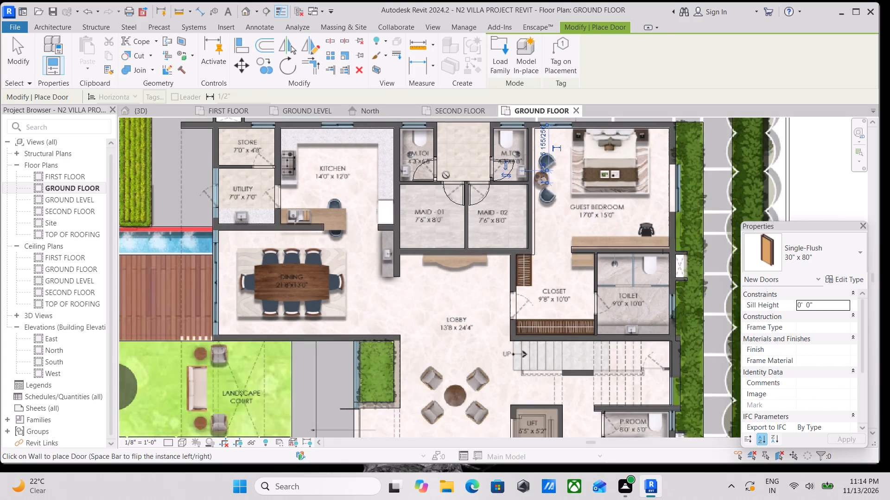
{"action": "middle_click_drag", "start_coordinate": [447, 176], "coordinate": [519, 256]}
{"action": "middle_click_drag", "start_coordinate": [348, 285], "coordinate": [344, 206]}
{"action": "scroll", "coordinate": [344, 200], "scroll_direction": "up", "scroll_amount": 4}
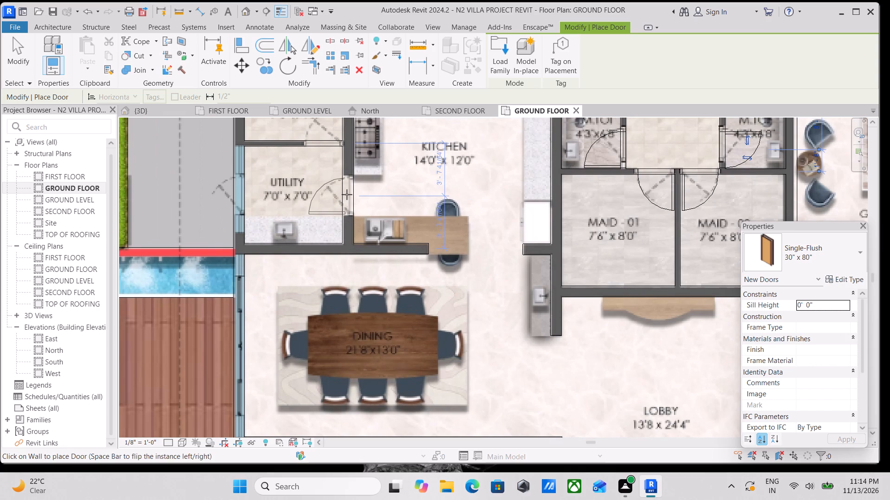
{"action": "left_click", "coordinate": [347, 194]}
{"action": "middle_click_drag", "start_coordinate": [384, 201], "coordinate": [361, 268]}
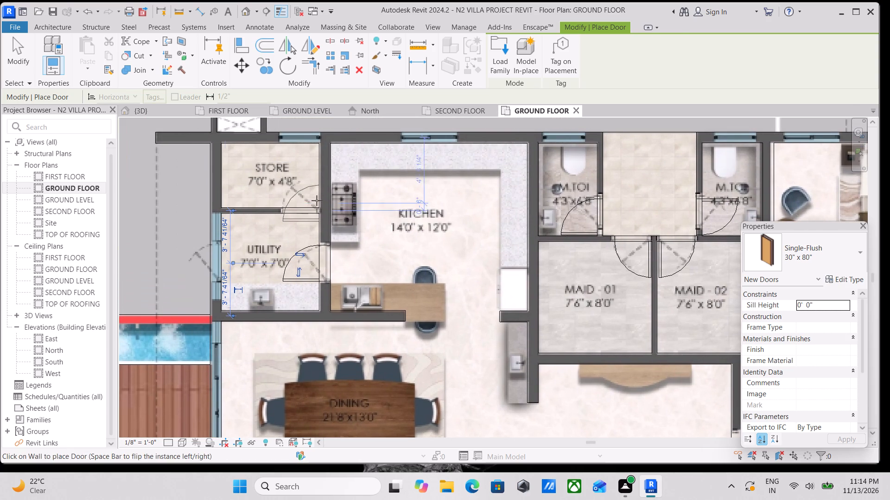
{"action": "left_click", "coordinate": [295, 210]}
Place a Single-Flush 30" x 80" door in the utility's outer wall, swinging outward.
{"action": "scroll", "coordinate": [399, 193], "scroll_direction": "down", "scroll_amount": 1}
{"action": "middle_click_drag", "start_coordinate": [397, 193], "coordinate": [364, 137]}
{"action": "middle_click_drag", "start_coordinate": [423, 209], "coordinate": [507, 174]}
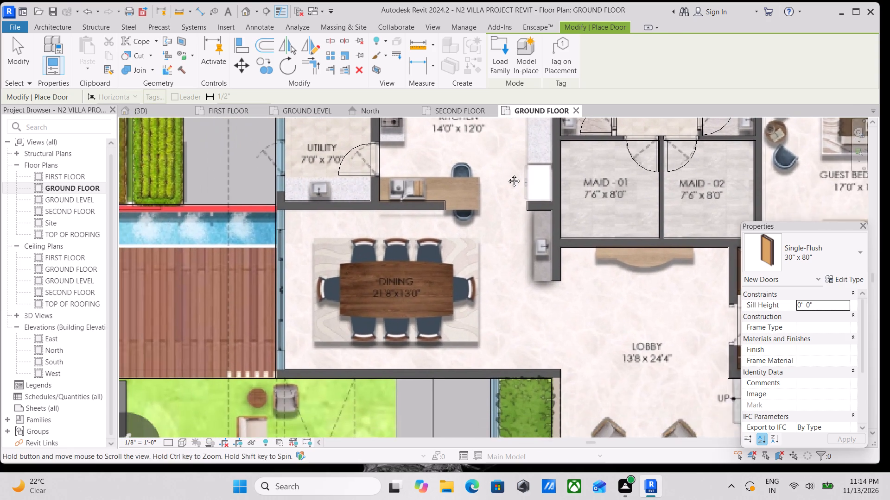
{"action": "middle_click_drag", "start_coordinate": [507, 174], "coordinate": [508, 175]}
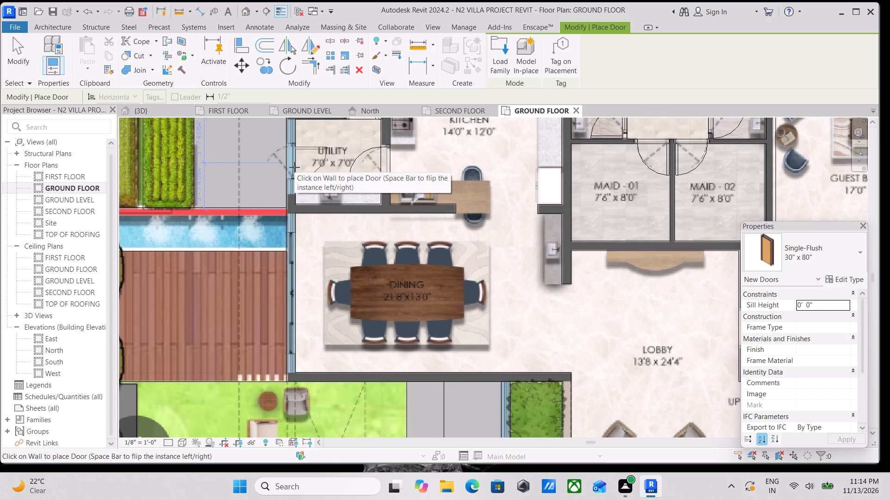
{"action": "left_click", "coordinate": [288, 167]}
{"action": "middle_click_drag", "start_coordinate": [288, 167], "coordinate": [324, 107]}
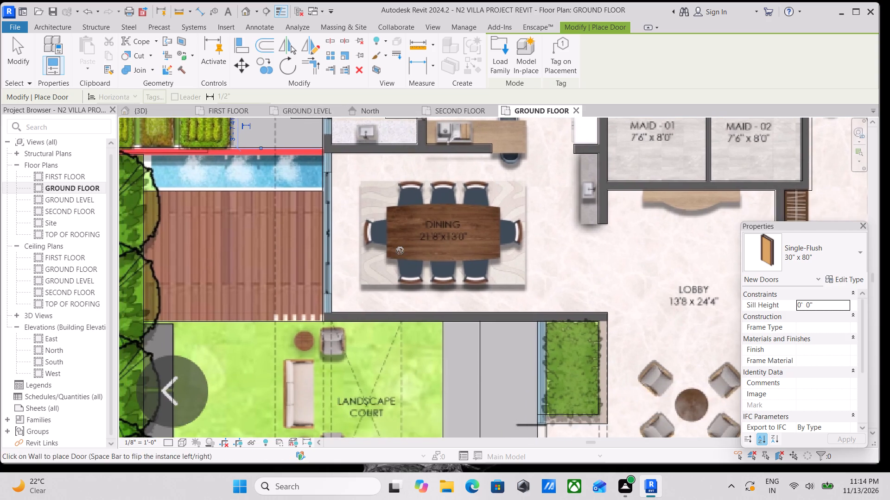
Examine the living lounge, powder room, lobby and guest bedroom areas for openings still needing doors.
{"action": "scroll", "coordinate": [400, 250], "scroll_direction": "down", "scroll_amount": 3}
{"action": "middle_click_drag", "start_coordinate": [399, 250], "coordinate": [289, 195]}
{"action": "scroll", "coordinate": [356, 201], "scroll_direction": "down", "scroll_amount": 2}
{"action": "middle_click_drag", "start_coordinate": [354, 201], "coordinate": [319, 193]}
{"action": "middle_click_drag", "start_coordinate": [450, 249], "coordinate": [350, 216]}
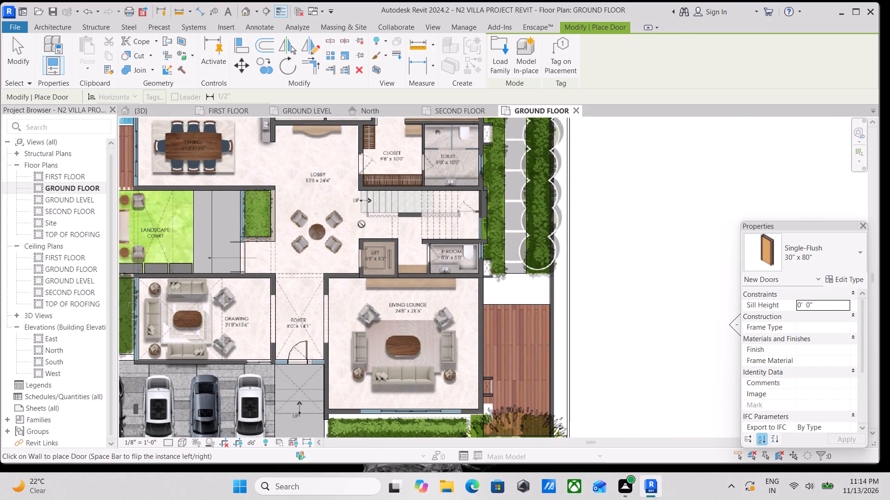
{"action": "middle_click_drag", "start_coordinate": [434, 284], "coordinate": [414, 208]}
{"action": "scroll", "coordinate": [453, 365], "scroll_direction": "up", "scroll_amount": 2}
{"action": "middle_click_drag", "start_coordinate": [507, 302], "coordinate": [505, 377]}
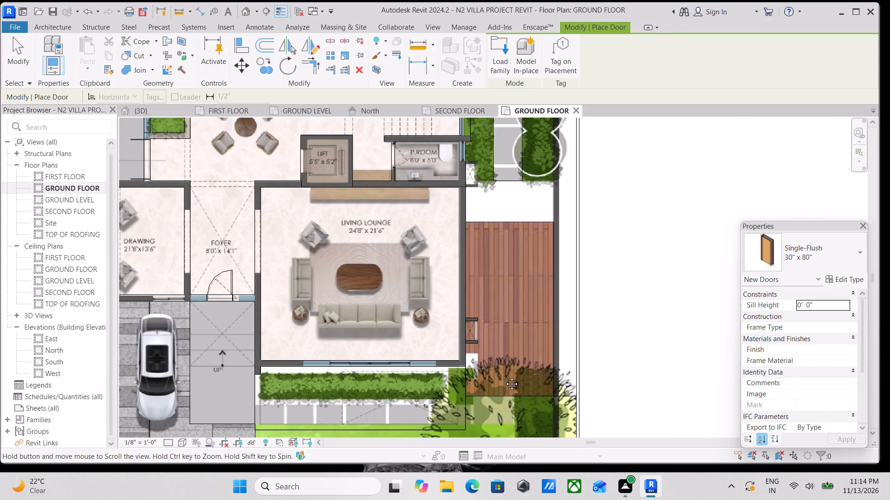
{"action": "middle_click_drag", "start_coordinate": [505, 377], "coordinate": [501, 419]}
{"action": "middle_click_drag", "start_coordinate": [505, 269], "coordinate": [510, 357]}
{"action": "middle_click_drag", "start_coordinate": [489, 277], "coordinate": [497, 376]}
{"action": "scroll", "coordinate": [482, 220], "scroll_direction": "down", "scroll_amount": 1}
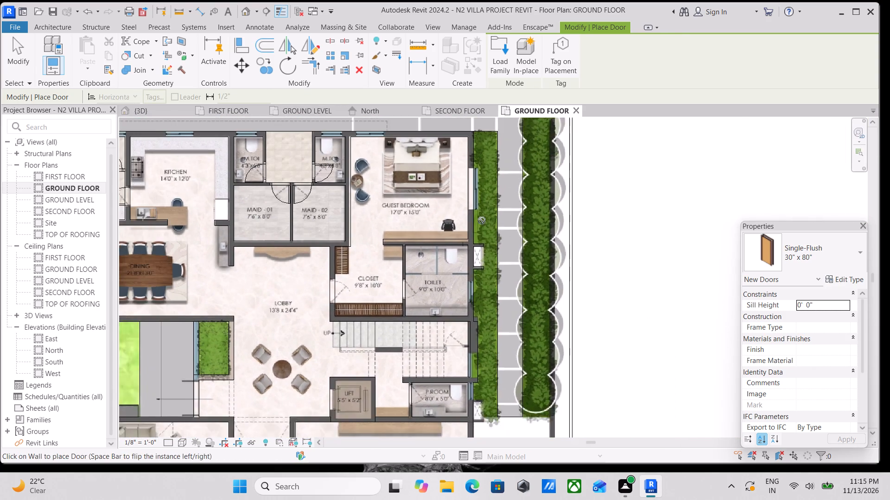
{"action": "middle_click_drag", "start_coordinate": [483, 225], "coordinate": [512, 198]}
{"action": "middle_click_drag", "start_coordinate": [440, 283], "coordinate": [452, 258]}
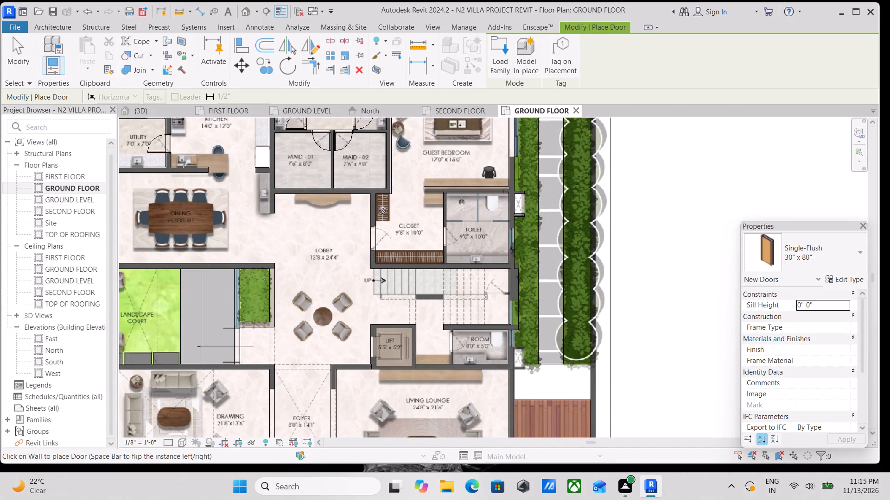
Place Single-Flush 30" x 80" doors from the lobby into the closet and from the closet into the guest toilet.
{"action": "scroll", "coordinate": [374, 240], "scroll_direction": "up", "scroll_amount": 6}
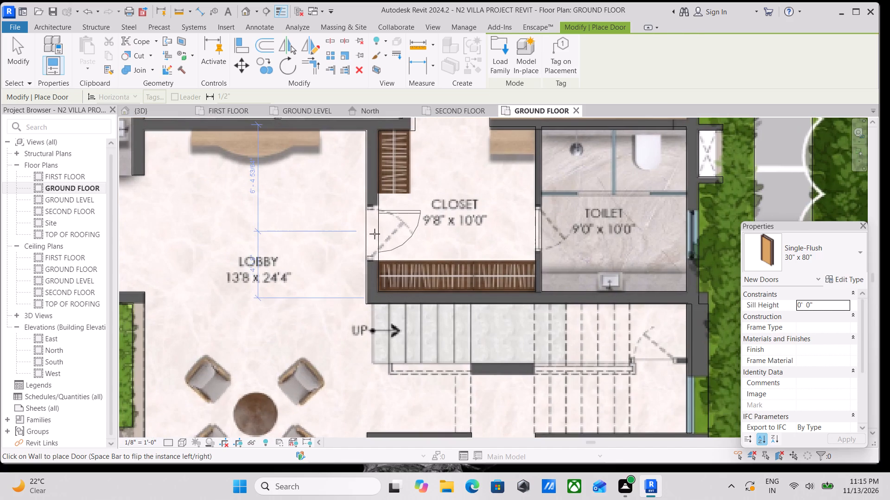
{"action": "left_click", "coordinate": [375, 233]}
{"action": "scroll", "coordinate": [375, 233], "scroll_direction": "down", "scroll_amount": 2}
{"action": "middle_click_drag", "start_coordinate": [375, 233], "coordinate": [362, 254]}
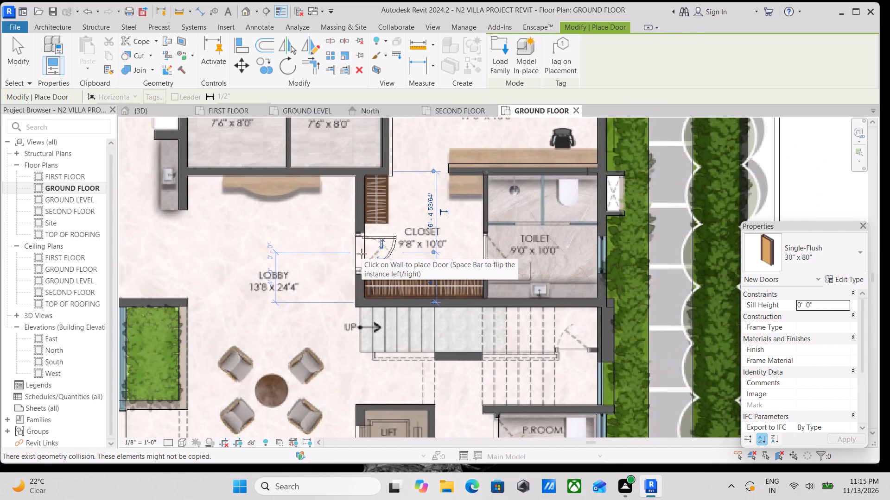
{"action": "left_click", "coordinate": [486, 250]}
{"action": "scroll", "coordinate": [516, 253], "scroll_direction": "down", "scroll_amount": 2}
{"action": "middle_click_drag", "start_coordinate": [516, 253], "coordinate": [525, 276]}
{"action": "scroll", "coordinate": [487, 223], "scroll_direction": "down", "scroll_amount": 1}
{"action": "middle_click_drag", "start_coordinate": [487, 224], "coordinate": [516, 237]}
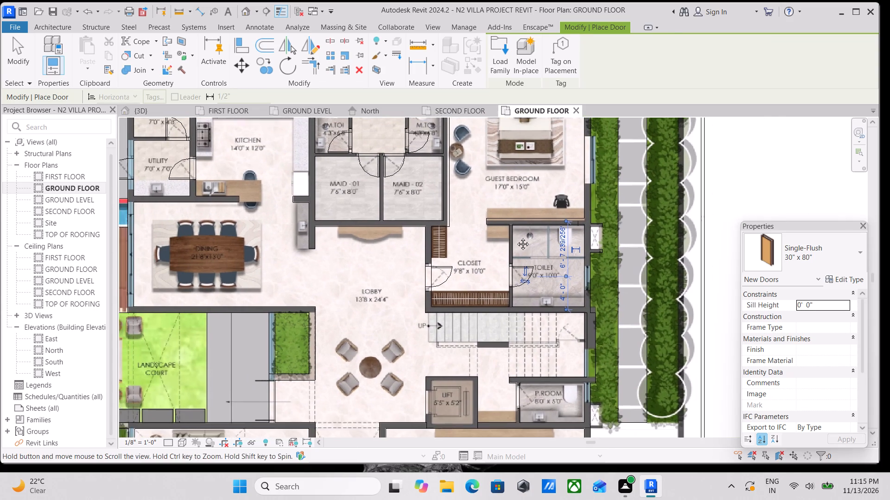
{"action": "middle_click_drag", "start_coordinate": [516, 237], "coordinate": [612, 244]}
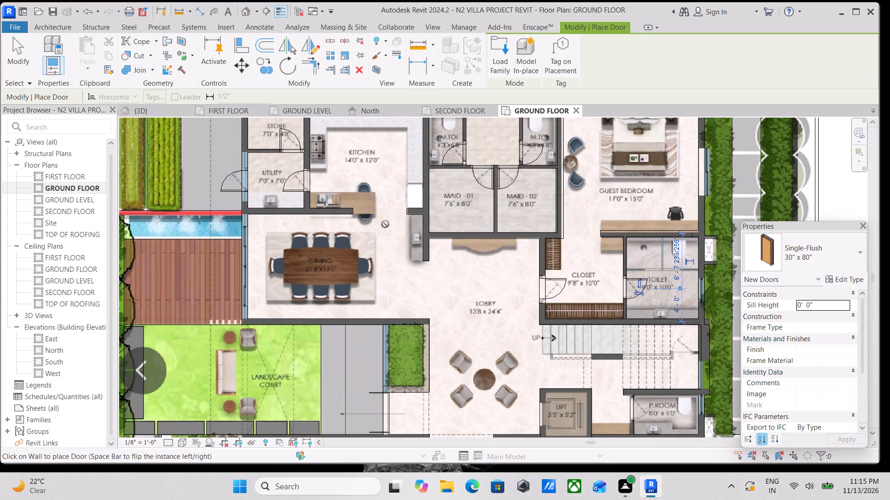
{"action": "scroll", "coordinate": [385, 224], "scroll_direction": "down", "scroll_amount": 2}
{"action": "middle_click_drag", "start_coordinate": [385, 224], "coordinate": [518, 258]}
{"action": "scroll", "coordinate": [518, 258], "scroll_direction": "up", "scroll_amount": 3}
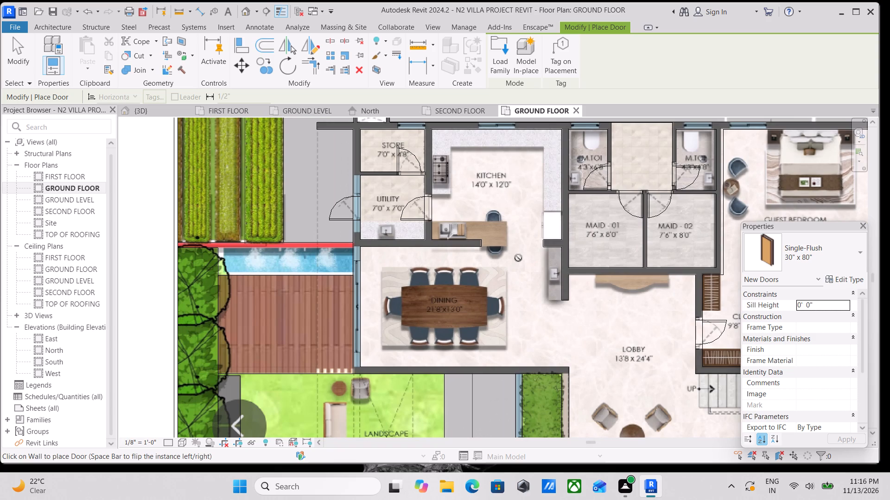
{"action": "key", "text": "Escape"}
{"action": "key", "text": "Escape"}
{"action": "key", "text": "Escape"}
Select the 9" outer wall between the dining room and the wooden deck.
{"action": "left_click", "coordinate": [355, 318]}
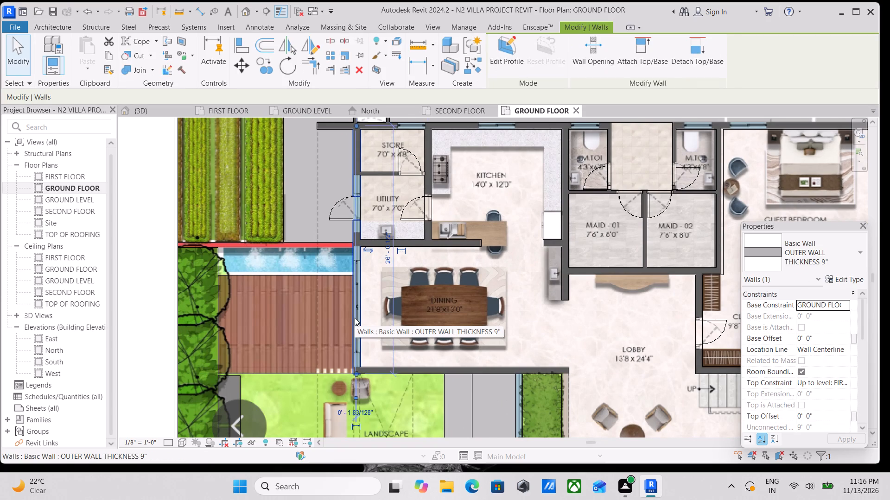
{"action": "scroll", "coordinate": [355, 318], "scroll_direction": "up", "scroll_amount": 3}
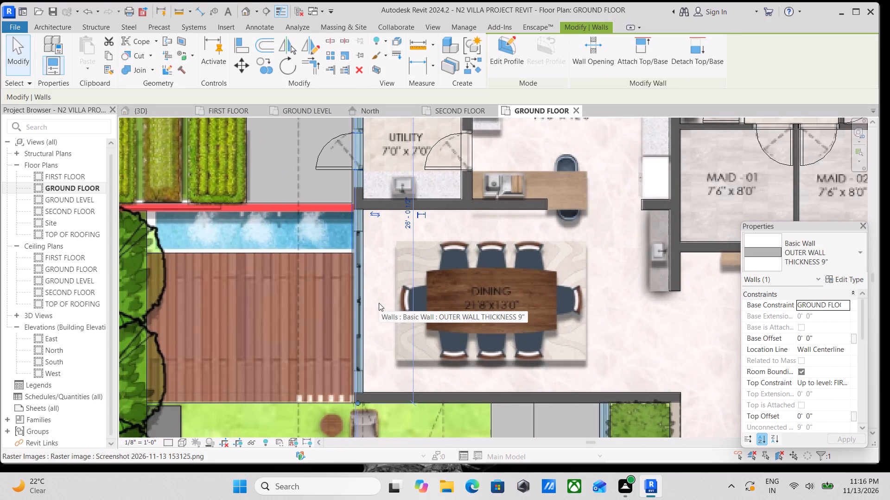
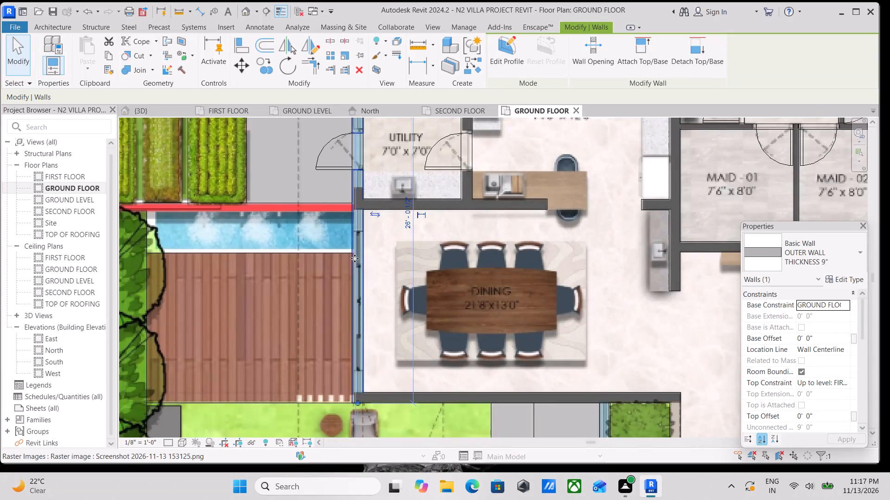
Draw a Storefront curtain wall about 12'-9" long in the outer wall between the dining room and the wooden deck.
{"action": "scroll", "coordinate": [355, 259], "scroll_direction": "up", "scroll_amount": 7}
{"action": "scroll", "coordinate": [394, 191], "scroll_direction": "down", "scroll_amount": 3}
{"action": "middle_click_drag", "start_coordinate": [400, 222], "coordinate": [432, 282]}
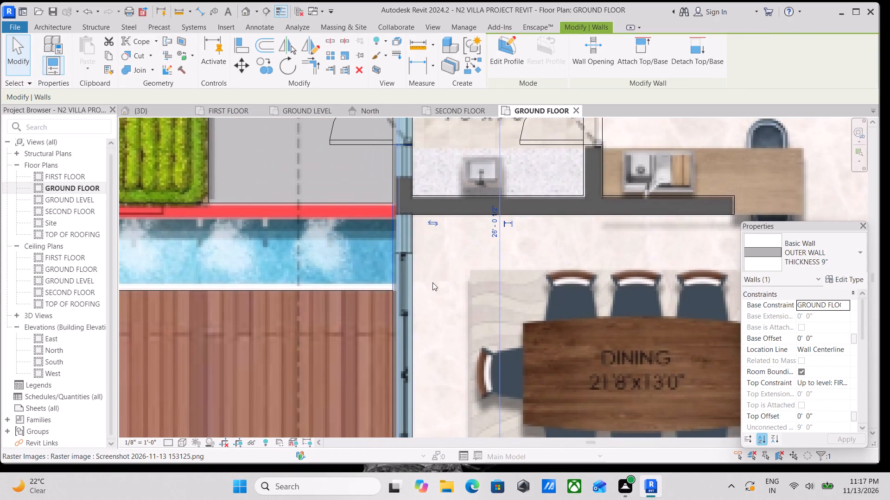
{"action": "scroll", "coordinate": [432, 282], "scroll_direction": "up", "scroll_amount": 4}
{"action": "left_click", "coordinate": [401, 281]}
{"action": "scroll", "coordinate": [401, 281], "scroll_direction": "down", "scroll_amount": 3}
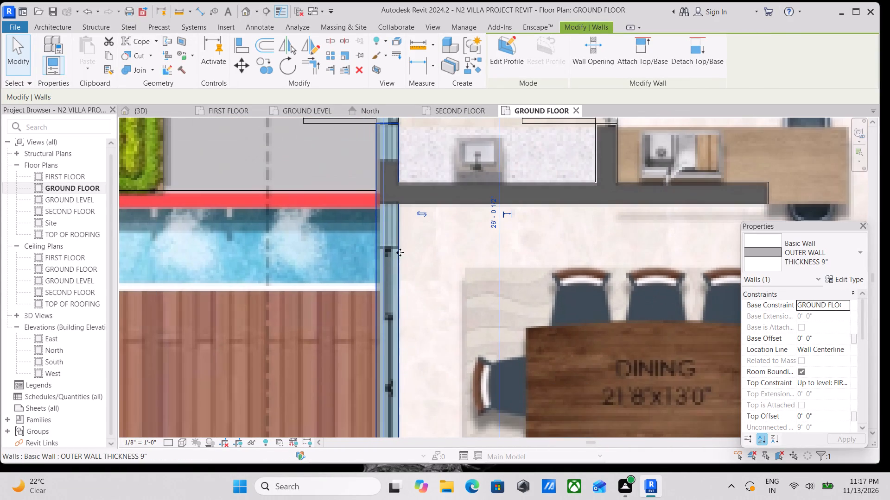
{"action": "type", "text": "wa"}
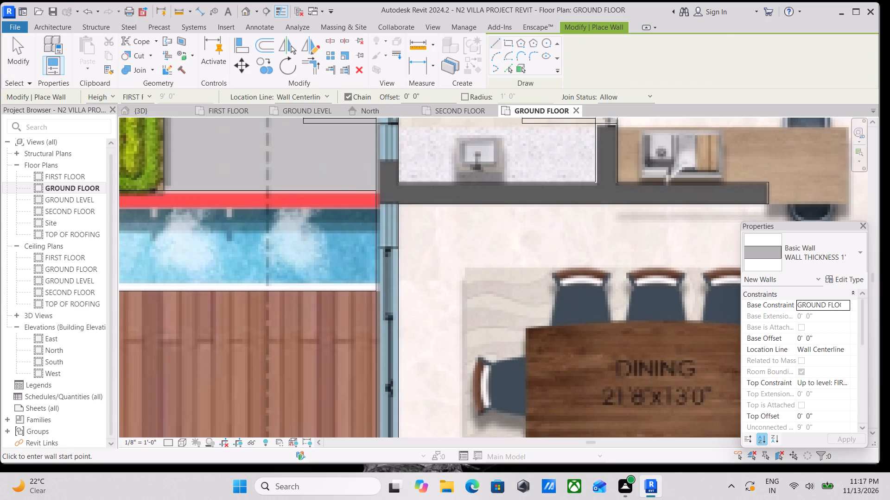
{"action": "left_click", "coordinate": [850, 249]}
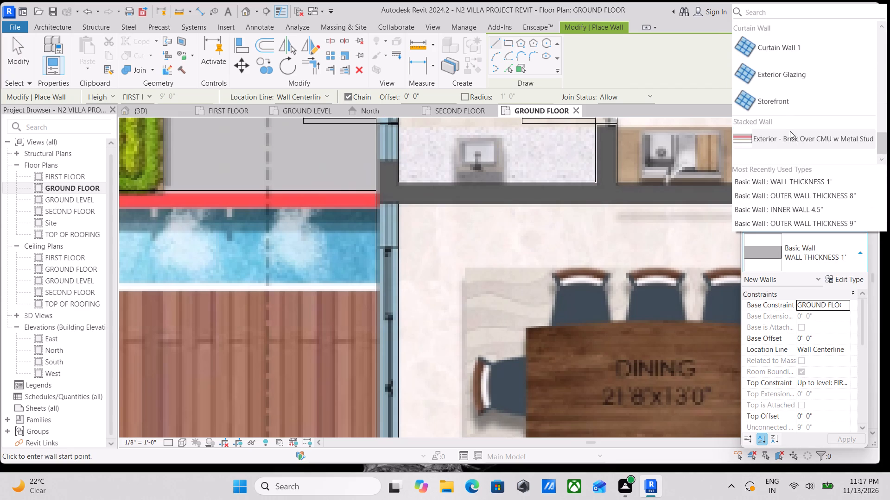
{"action": "left_click", "coordinate": [788, 104]}
{"action": "middle_click_drag", "start_coordinate": [601, 218], "coordinate": [677, 0]}
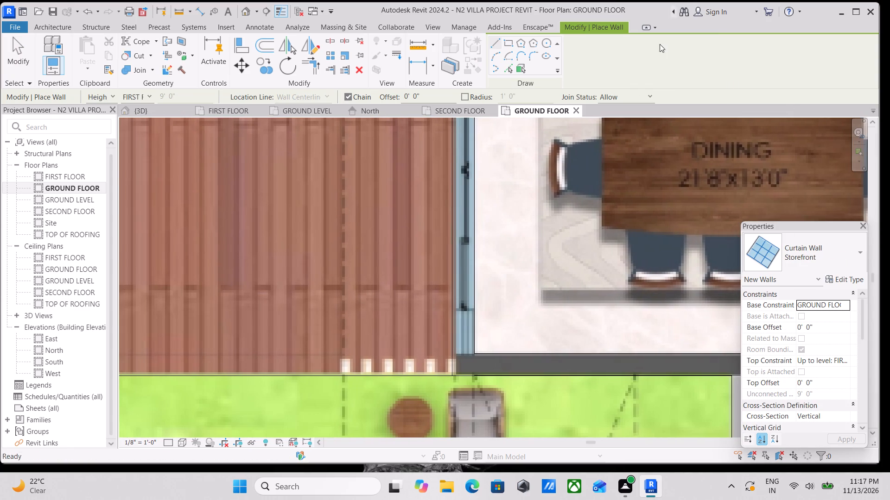
{"action": "left_click", "coordinate": [466, 355]}
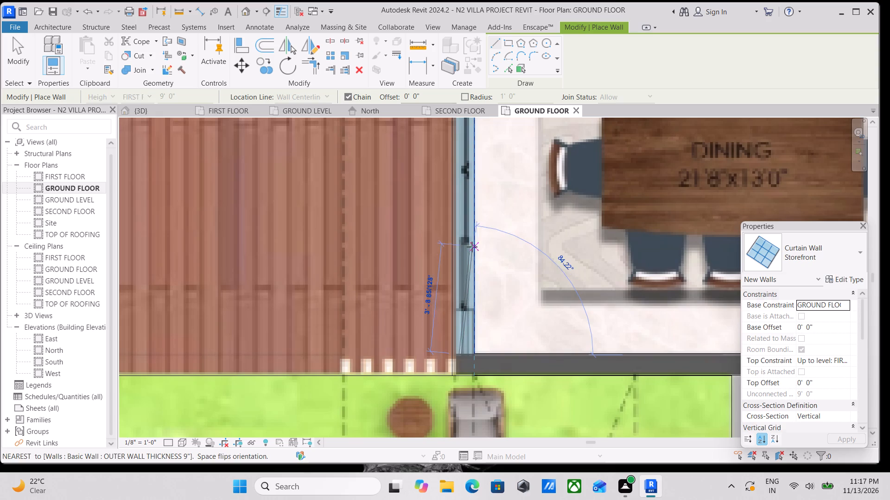
{"action": "middle_click_drag", "start_coordinate": [475, 248], "coordinate": [500, 355]}
{"action": "middle_click_drag", "start_coordinate": [494, 204], "coordinate": [507, 320]}
{"action": "scroll", "coordinate": [506, 189], "scroll_direction": "down", "scroll_amount": 1}
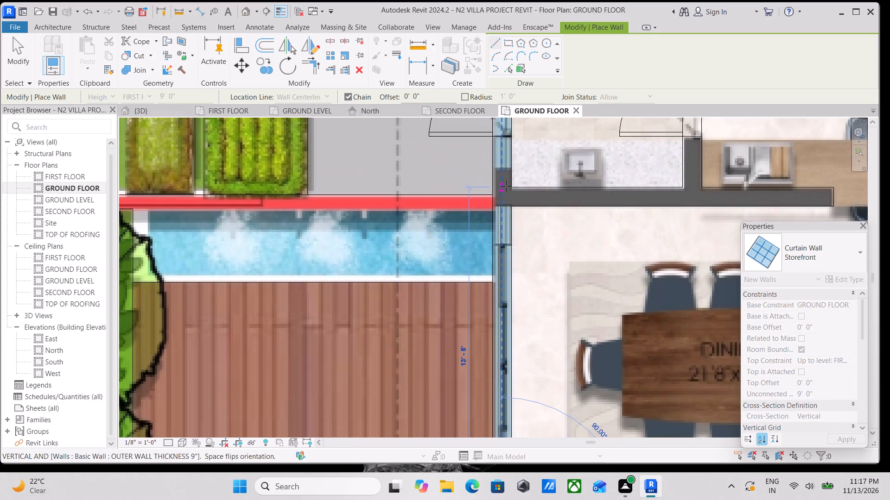
{"action": "left_click", "coordinate": [508, 204]}
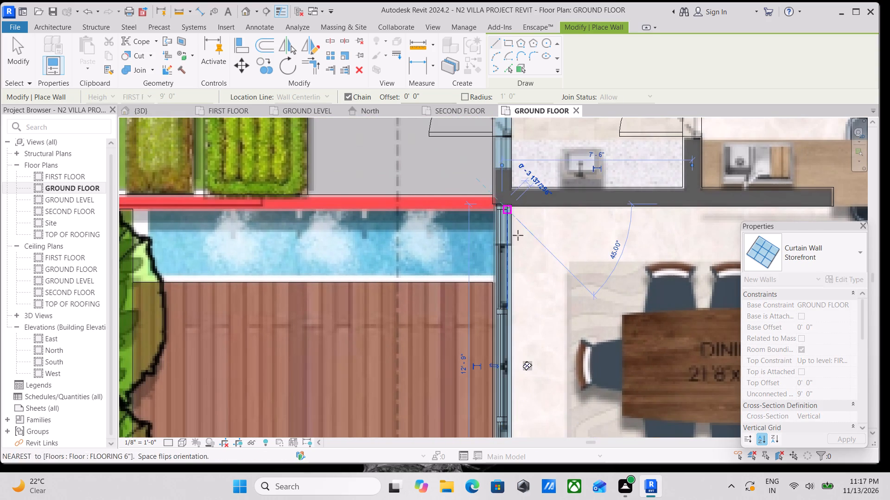
{"action": "scroll", "coordinate": [549, 279], "scroll_direction": "down", "scroll_amount": 5}
{"action": "middle_click_drag", "start_coordinate": [576, 255], "coordinate": [578, 316]}
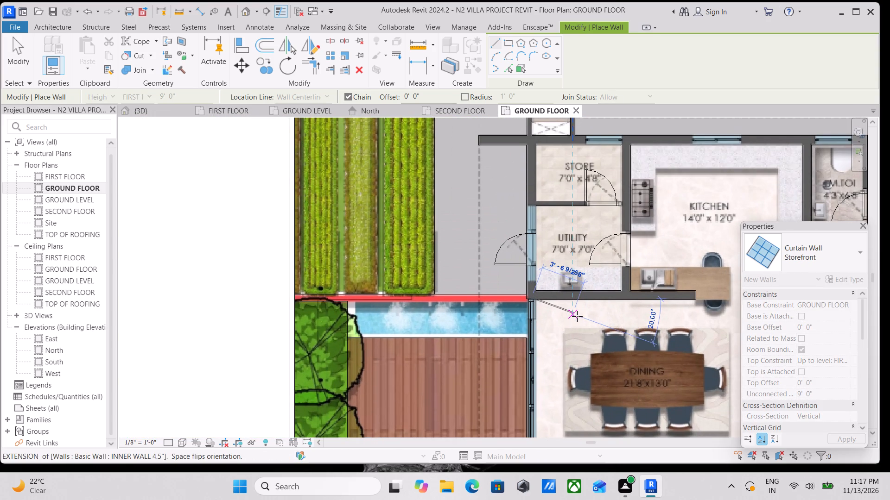
{"action": "key", "text": "Escape"}
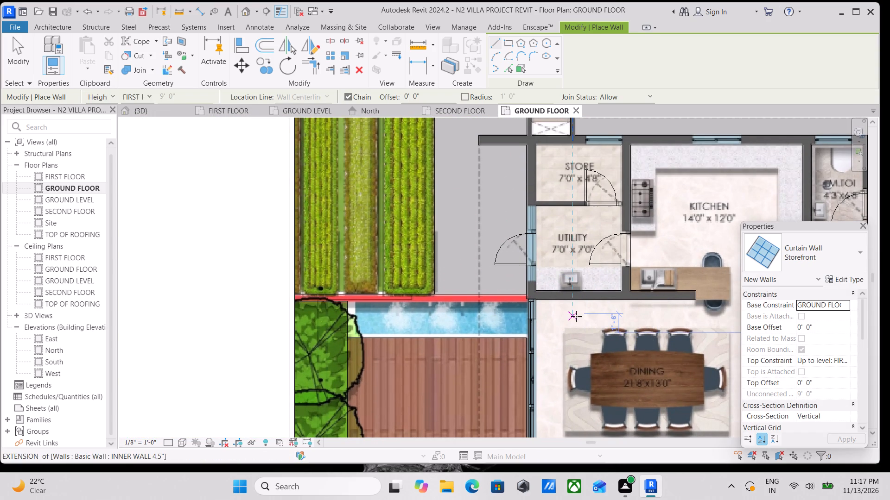
Draw a Storefront curtain wall about 3'-8" long over the window opening in the kitchen's outer wall.
{"action": "scroll", "coordinate": [575, 199], "scroll_direction": "down", "scroll_amount": 2}
{"action": "middle_click_drag", "start_coordinate": [568, 192], "coordinate": [526, 283]}
{"action": "scroll", "coordinate": [580, 241], "scroll_direction": "up", "scroll_amount": 6}
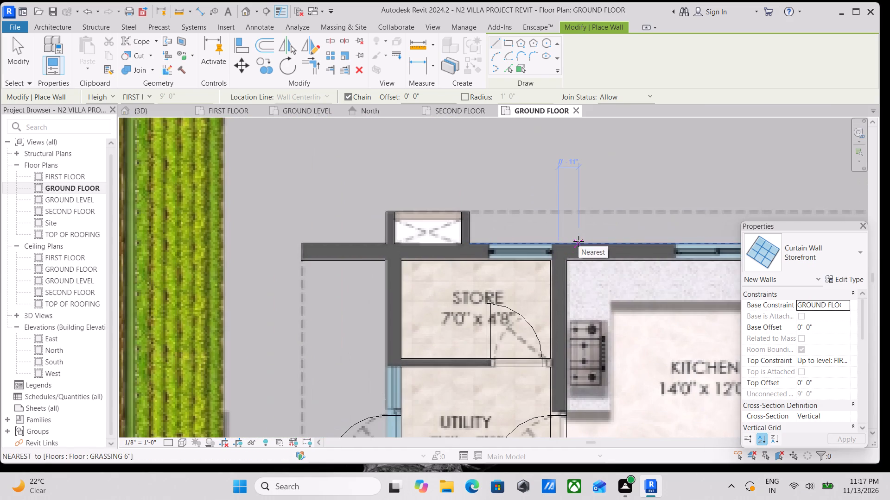
{"action": "middle_click_drag", "start_coordinate": [578, 241], "coordinate": [508, 229]}
{"action": "scroll", "coordinate": [431, 230], "scroll_direction": "up", "scroll_amount": 4}
{"action": "scroll", "coordinate": [427, 237], "scroll_direction": "down", "scroll_amount": 3}
{"action": "middle_click_drag", "start_coordinate": [427, 237], "coordinate": [298, 234]}
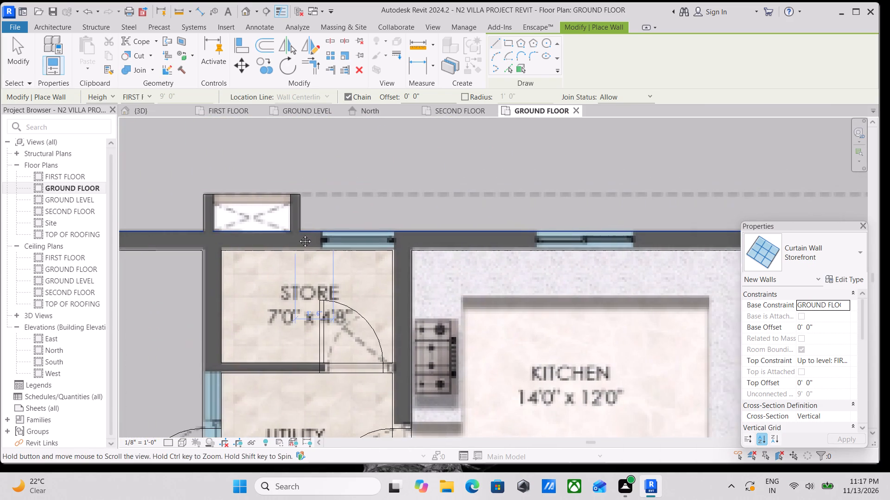
{"action": "middle_click_drag", "start_coordinate": [298, 234], "coordinate": [294, 234]}
{"action": "scroll", "coordinate": [503, 237], "scroll_direction": "down", "scroll_amount": 2}
{"action": "middle_click_drag", "start_coordinate": [502, 237], "coordinate": [470, 231]}
{"action": "scroll", "coordinate": [470, 232], "scroll_direction": "up", "scroll_amount": 1}
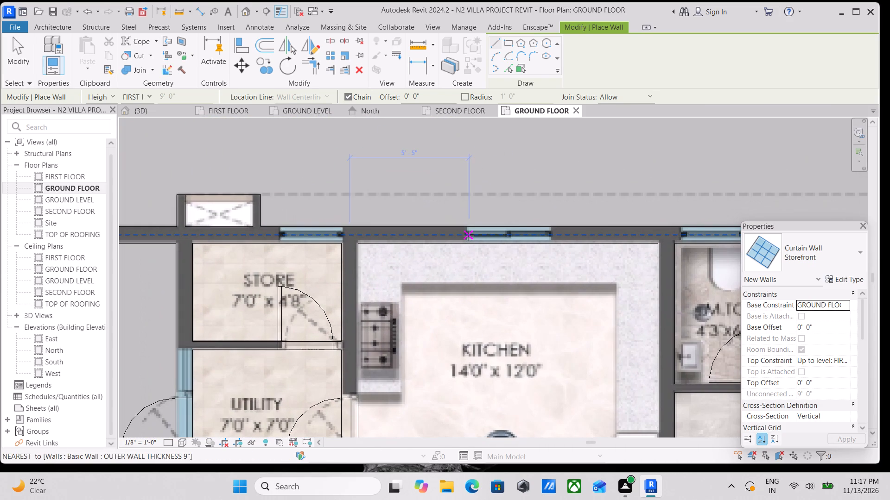
{"action": "left_click_drag", "start_coordinate": [469, 236], "coordinate": [480, 238]}
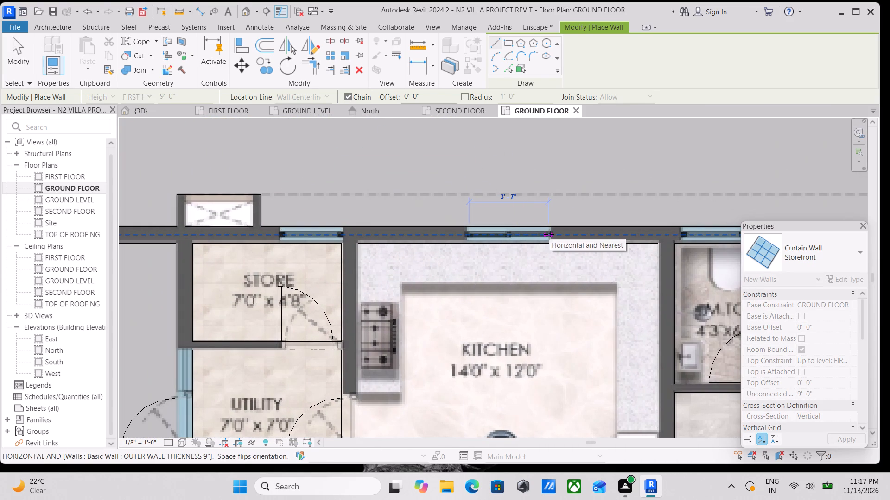
{"action": "left_click", "coordinate": [551, 235]}
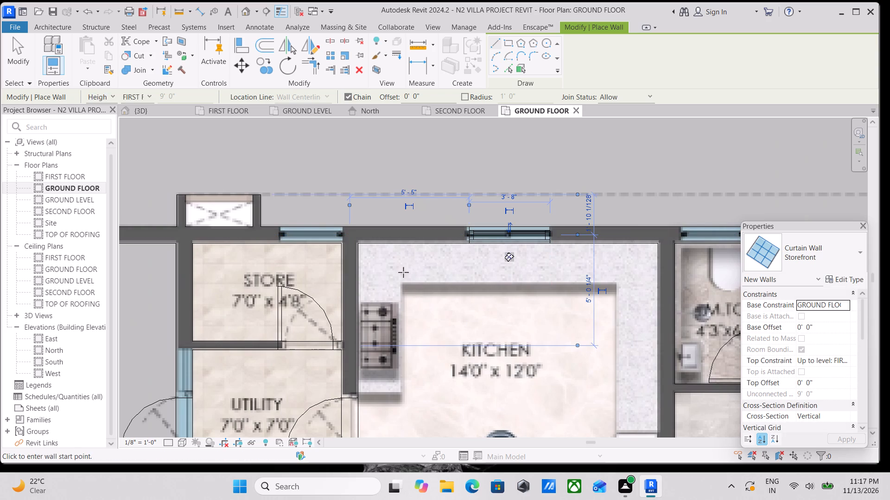
Draw a Storefront curtain wall about 2'-10" long over the window opening in the store's outer wall.
{"action": "scroll", "coordinate": [270, 225], "scroll_direction": "up", "scroll_amount": 2}
{"action": "left_click_drag", "start_coordinate": [283, 233], "coordinate": [287, 233]}
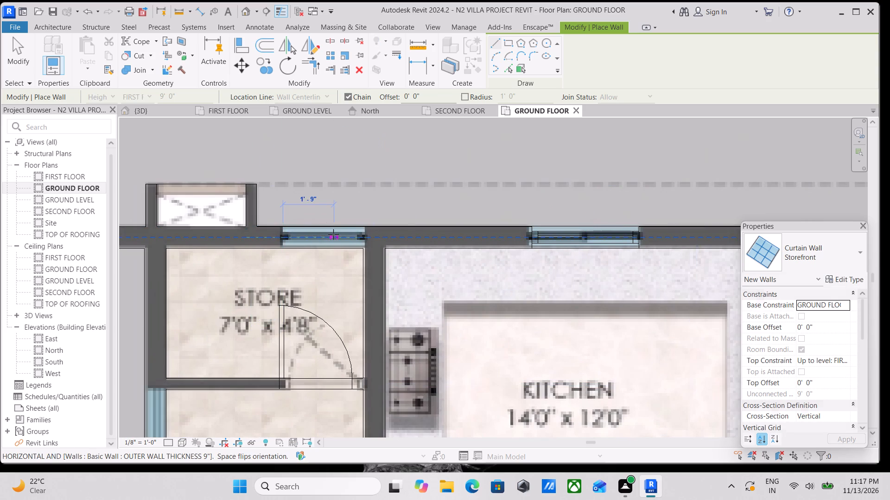
{"action": "left_click", "coordinate": [366, 234]}
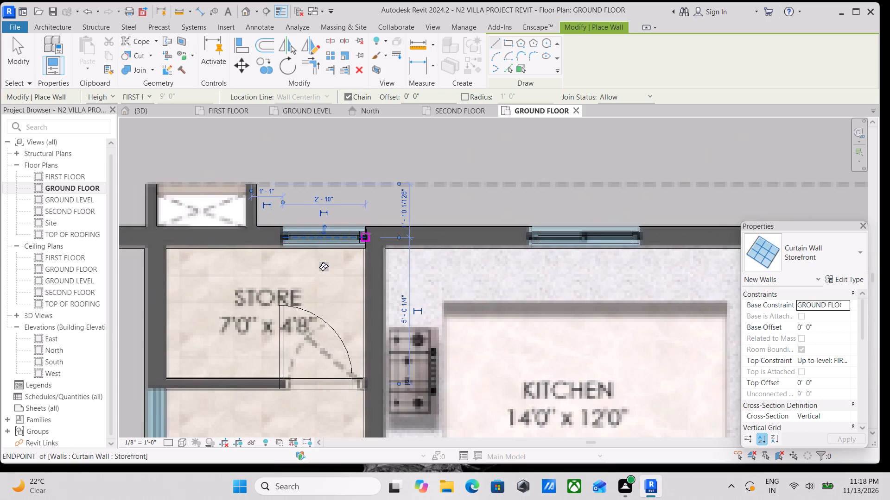
{"action": "key", "text": "Escape"}
Draw a Storefront curtain wall about 3'-11" long over the guest bedroom window beside the maid's toilet.
{"action": "scroll", "coordinate": [501, 235], "scroll_direction": "down", "scroll_amount": 3}
{"action": "middle_click_drag", "start_coordinate": [501, 227], "coordinate": [314, 206]}
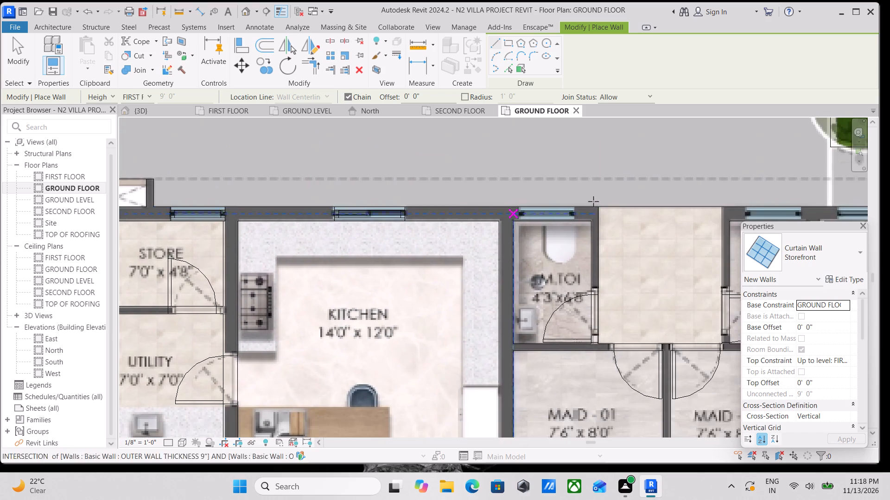
{"action": "scroll", "coordinate": [604, 198], "scroll_direction": "up", "scroll_amount": 2}
{"action": "scroll", "coordinate": [517, 204], "scroll_direction": "up", "scroll_amount": 4}
{"action": "scroll", "coordinate": [476, 241], "scroll_direction": "down", "scroll_amount": 1}
{"action": "middle_click_drag", "start_coordinate": [476, 241], "coordinate": [284, 200]}
{"action": "scroll", "coordinate": [830, 275], "scroll_direction": "down", "scroll_amount": 1}
{"action": "middle_click_drag", "start_coordinate": [814, 269], "coordinate": [540, 251]}
{"action": "scroll", "coordinate": [600, 249], "scroll_direction": "down", "scroll_amount": 3}
{"action": "middle_click_drag", "start_coordinate": [600, 248], "coordinate": [480, 143]}
{"action": "scroll", "coordinate": [545, 215], "scroll_direction": "down", "scroll_amount": 4}
{"action": "middle_click_drag", "start_coordinate": [547, 211], "coordinate": [475, 259]}
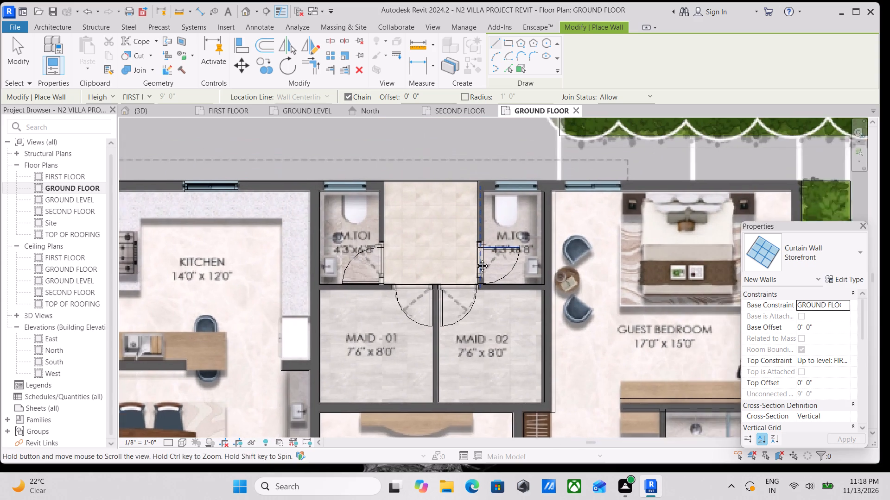
{"action": "middle_click_drag", "start_coordinate": [475, 259], "coordinate": [475, 260]}
{"action": "scroll", "coordinate": [565, 196], "scroll_direction": "up", "scroll_amount": 5}
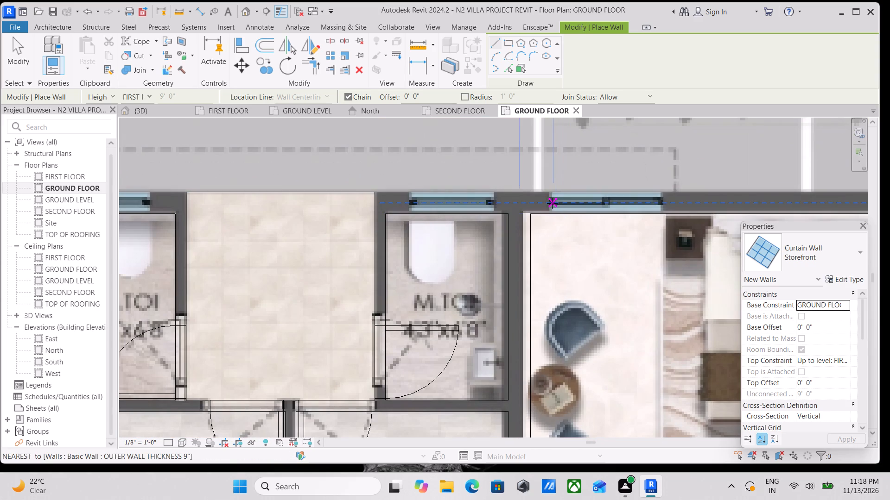
{"action": "left_click", "coordinate": [550, 202]}
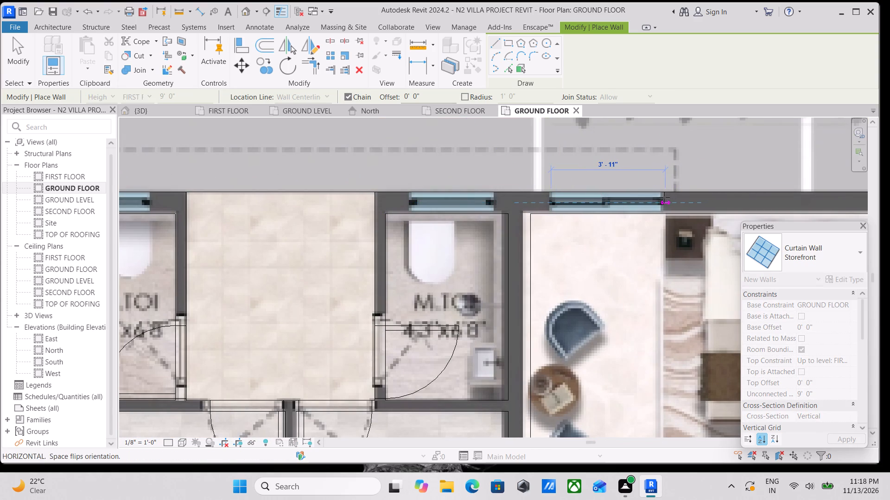
{"action": "left_click", "coordinate": [664, 197]}
{"action": "key", "text": "Escape"}
Draw a Storefront curtain wall along the guest bedroom window facing the side hedge.
{"action": "scroll", "coordinate": [585, 245], "scroll_direction": "down", "scroll_amount": 2}
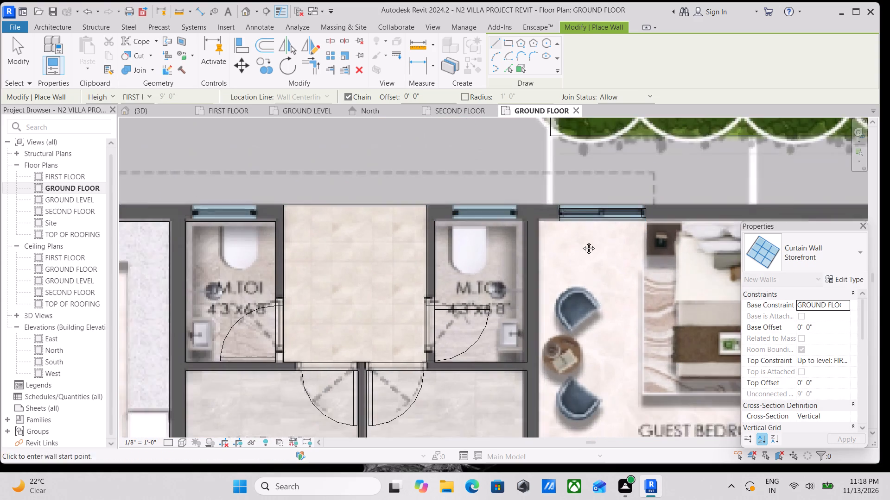
{"action": "middle_click_drag", "start_coordinate": [582, 242], "coordinate": [517, 112]}
{"action": "scroll", "coordinate": [558, 225], "scroll_direction": "down", "scroll_amount": 4}
{"action": "middle_click_drag", "start_coordinate": [556, 223], "coordinate": [469, 200]}
{"action": "scroll", "coordinate": [670, 211], "scroll_direction": "up", "scroll_amount": 3}
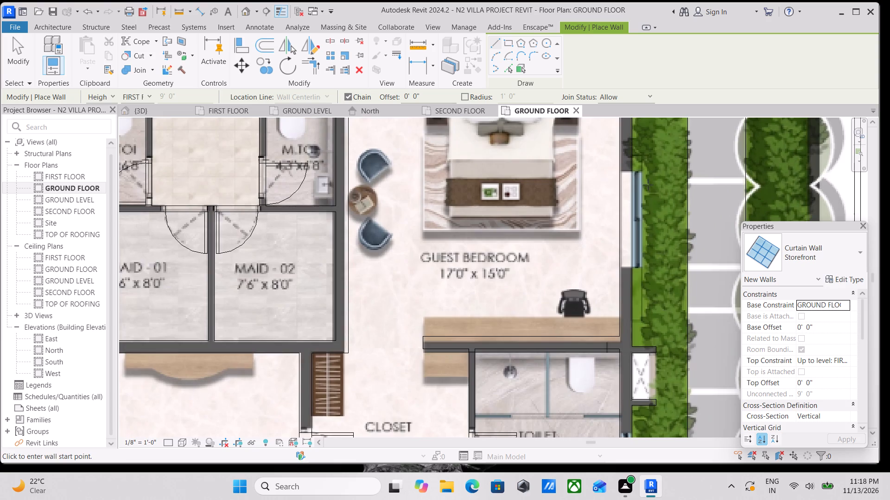
{"action": "scroll", "coordinate": [648, 185], "scroll_direction": "up", "scroll_amount": 5}
{"action": "left_click", "coordinate": [628, 162]}
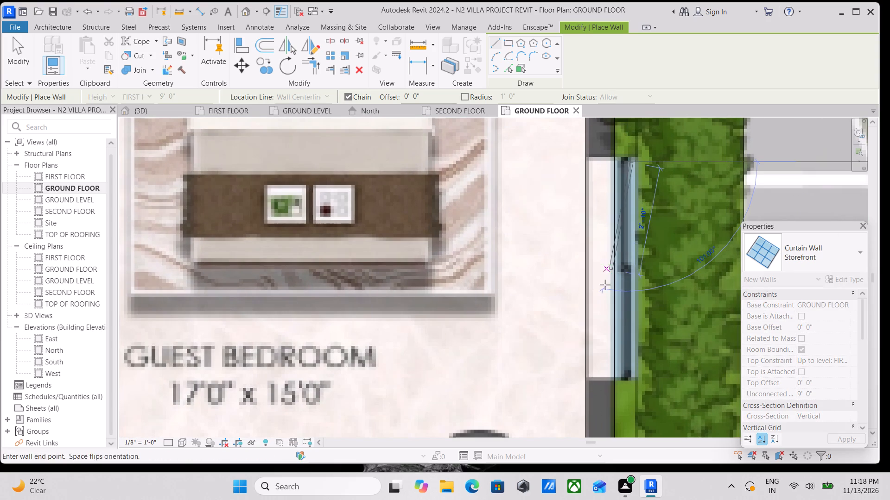
{"action": "left_click", "coordinate": [633, 373]}
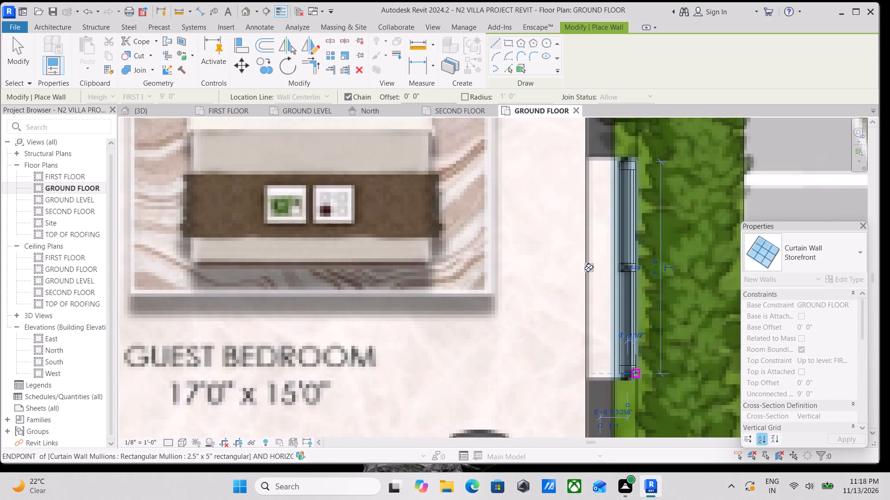
{"action": "scroll", "coordinate": [633, 373], "scroll_direction": "down", "scroll_amount": 6}
{"action": "middle_click_drag", "start_coordinate": [633, 372], "coordinate": [624, 318]}
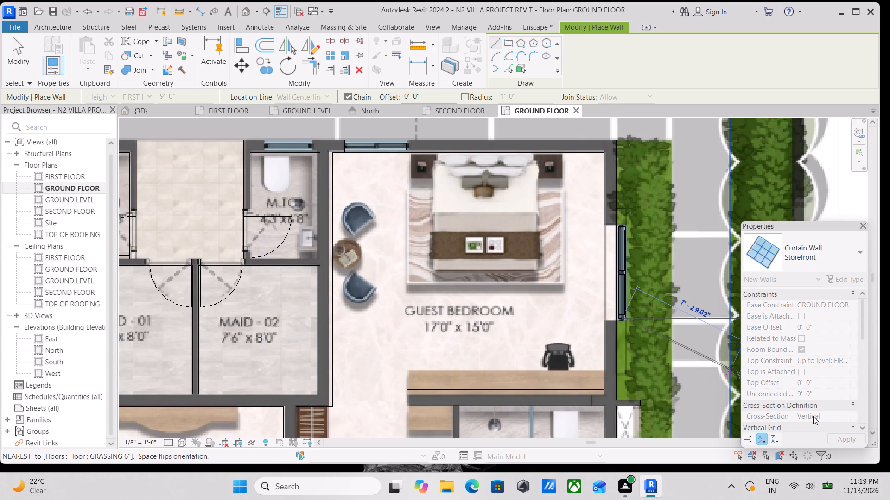
{"action": "scroll", "coordinate": [723, 349], "scroll_direction": "down", "scroll_amount": 2}
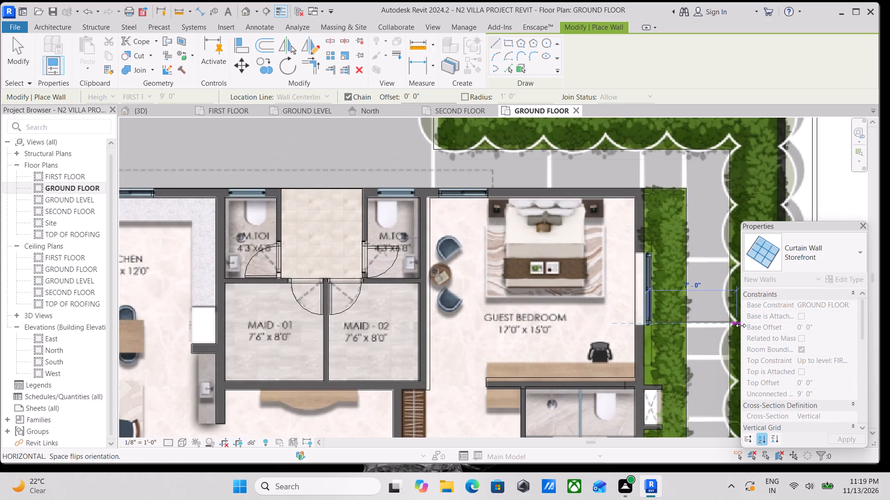
{"action": "scroll", "coordinate": [741, 325], "scroll_direction": "down", "scroll_amount": 1}
{"action": "key", "text": "Escape"}
Draw a Storefront curtain wall over the window opening in the staircase's outer wall, ending at the powder room wall.
{"action": "scroll", "coordinate": [660, 330], "scroll_direction": "down", "scroll_amount": 1}
{"action": "middle_click_drag", "start_coordinate": [662, 311], "coordinate": [668, 124]}
{"action": "middle_click_drag", "start_coordinate": [636, 285], "coordinate": [635, 211]}
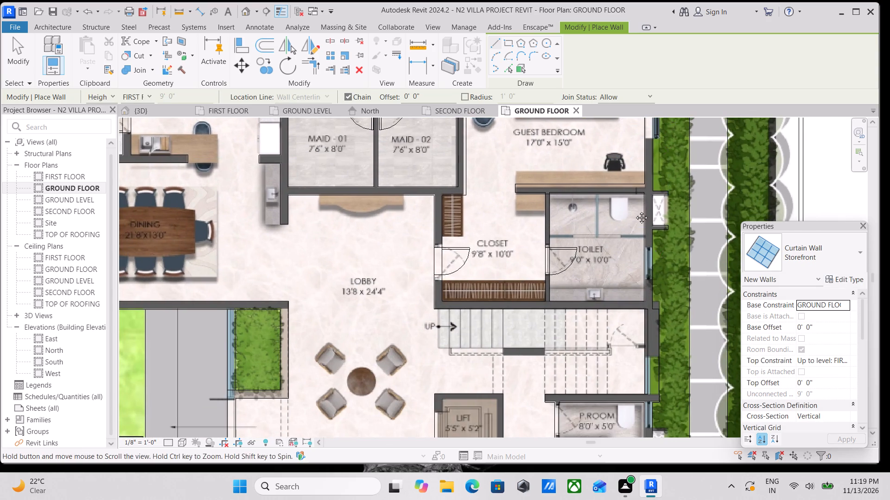
{"action": "middle_click_drag", "start_coordinate": [635, 211], "coordinate": [638, 118]}
{"action": "scroll", "coordinate": [650, 204], "scroll_direction": "up", "scroll_amount": 6}
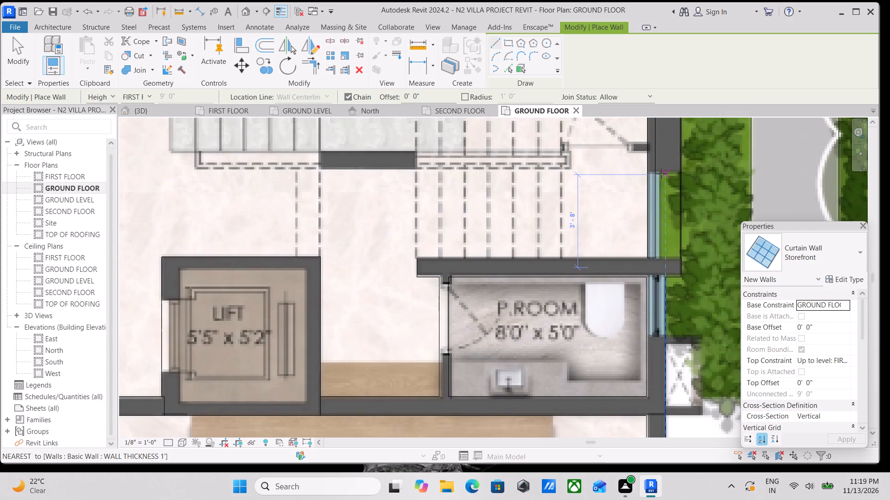
{"action": "left_click", "coordinate": [661, 174]}
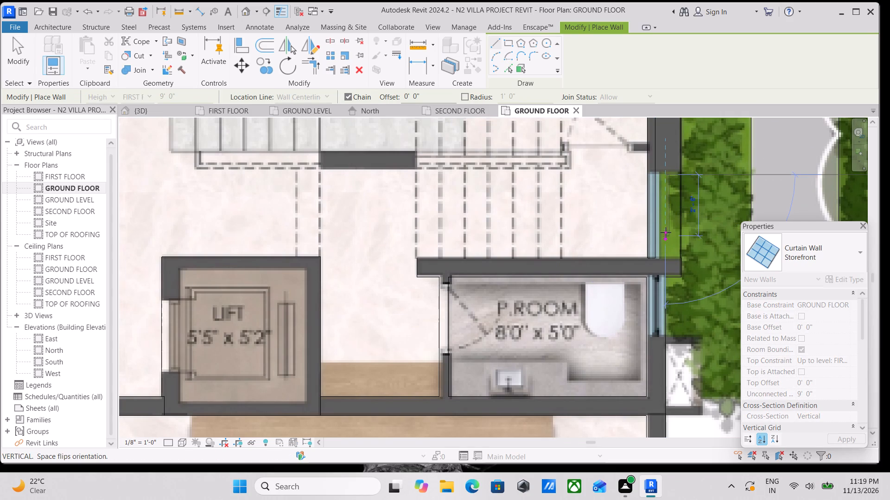
{"action": "left_click", "coordinate": [663, 257]}
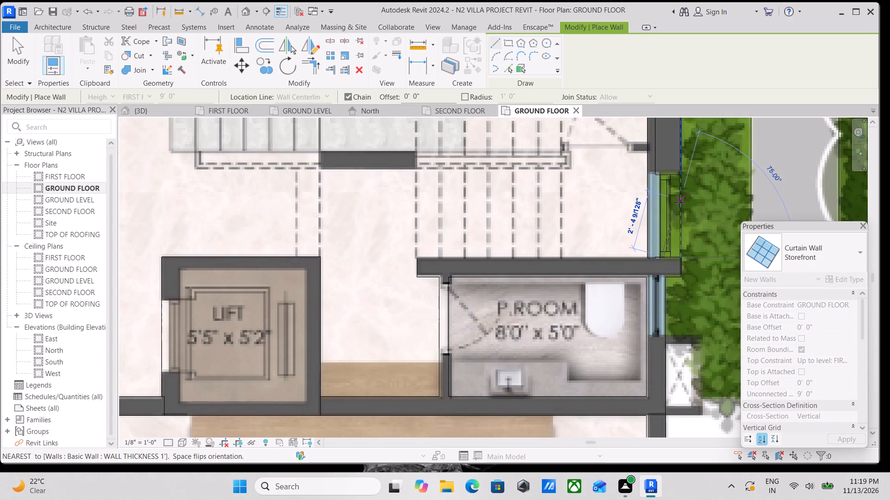
{"action": "key", "text": "Escape"}
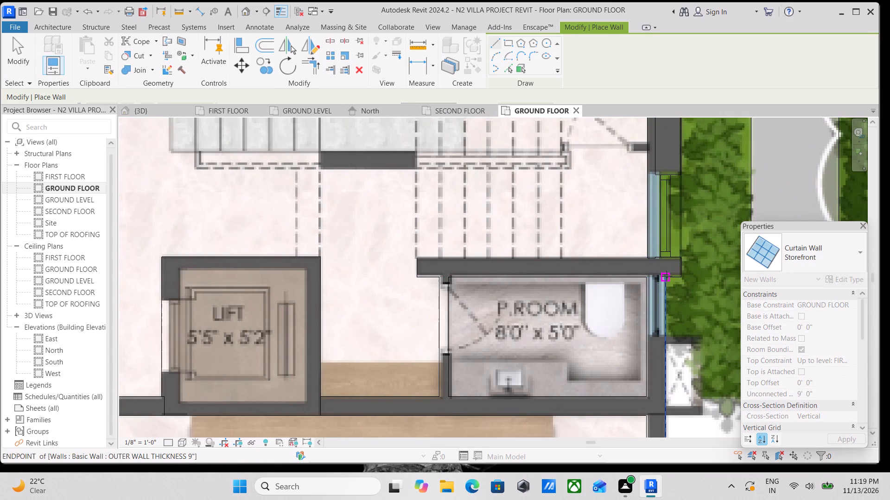
Draw a Storefront curtain wall over the window opening in the powder room's outer wall.
{"action": "left_click", "coordinate": [666, 275]}
{"action": "left_click", "coordinate": [668, 339]}
{"action": "key", "text": "Escape"}
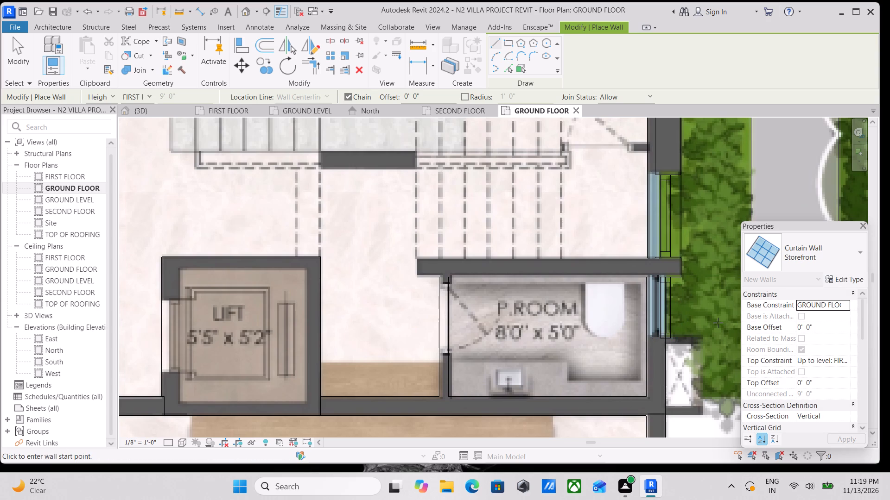
{"action": "key", "text": "Escape"}
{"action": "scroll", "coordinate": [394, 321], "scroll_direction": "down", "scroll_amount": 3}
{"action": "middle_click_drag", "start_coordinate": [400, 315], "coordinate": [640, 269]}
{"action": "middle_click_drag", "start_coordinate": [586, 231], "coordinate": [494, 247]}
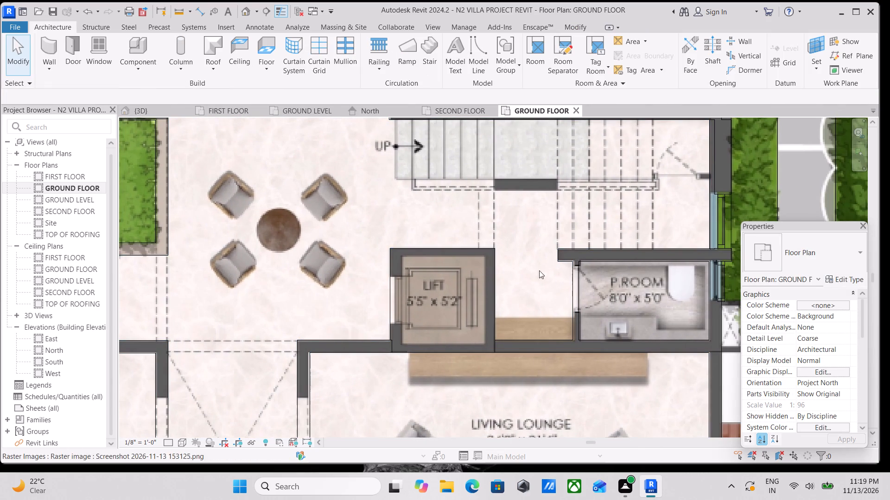
Check the ground-floor plan around the lobby, closet, dining area, deck and utility for openings still without doors or glazing.
{"action": "scroll", "coordinate": [559, 265], "scroll_direction": "down", "scroll_amount": 2}
{"action": "middle_click_drag", "start_coordinate": [508, 249], "coordinate": [542, 345]}
{"action": "scroll", "coordinate": [458, 227], "scroll_direction": "down", "scroll_amount": 2}
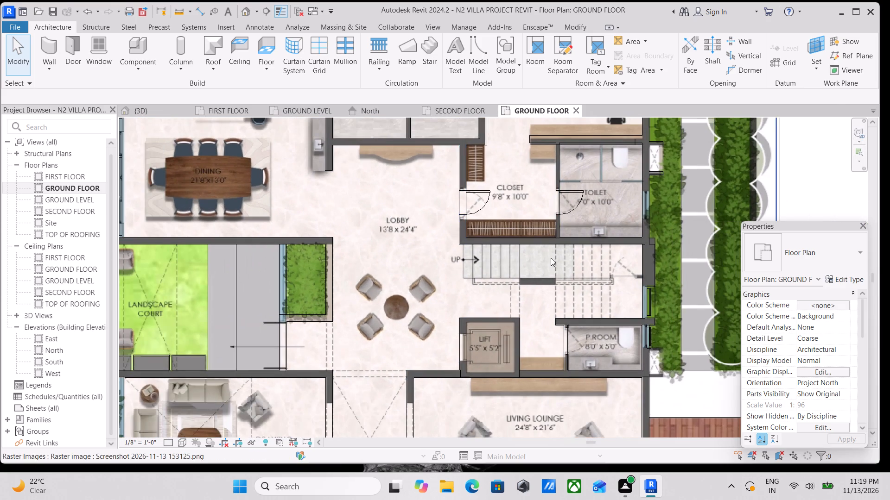
{"action": "scroll", "coordinate": [651, 210], "scroll_direction": "up", "scroll_amount": 1}
{"action": "scroll", "coordinate": [651, 210], "scroll_direction": "down", "scroll_amount": 3}
{"action": "middle_click_drag", "start_coordinate": [406, 237], "coordinate": [535, 267]}
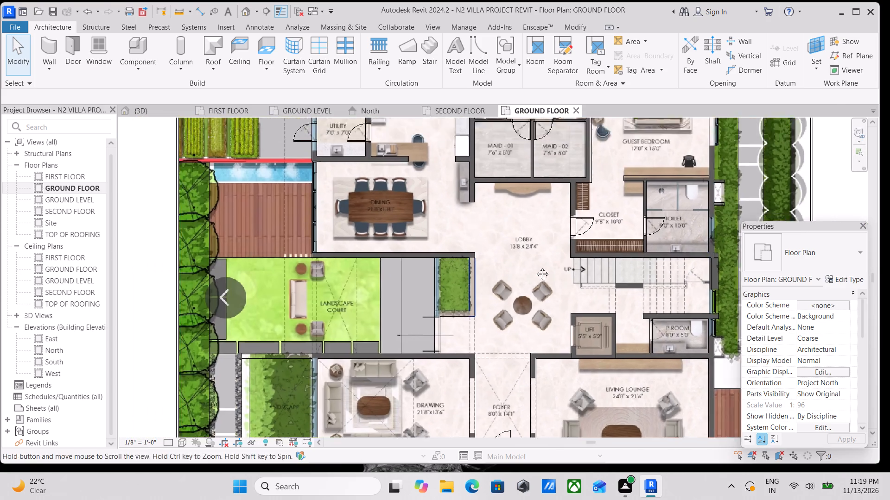
{"action": "middle_click_drag", "start_coordinate": [535, 267], "coordinate": [617, 285]}
{"action": "scroll", "coordinate": [459, 213], "scroll_direction": "up", "scroll_amount": 6}
{"action": "scroll", "coordinate": [469, 269], "scroll_direction": "up", "scroll_amount": 2}
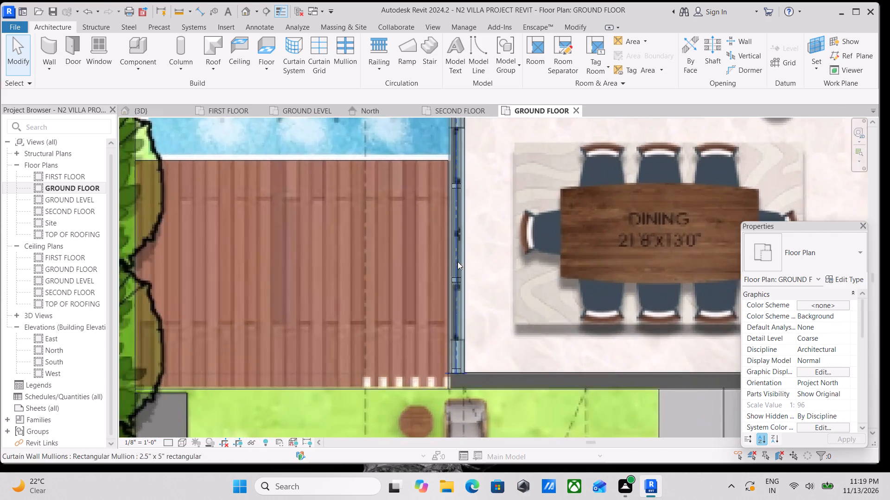
{"action": "scroll", "coordinate": [458, 262], "scroll_direction": "up", "scroll_amount": 2}
{"action": "middle_click_drag", "start_coordinate": [454, 259], "coordinate": [478, 309]}
{"action": "scroll", "coordinate": [477, 307], "scroll_direction": "down", "scroll_amount": 6}
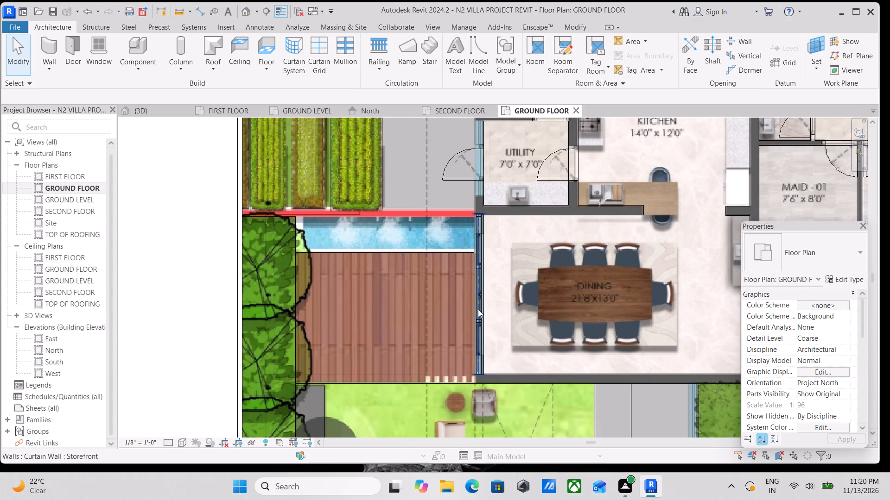
{"action": "scroll", "coordinate": [639, 355], "scroll_direction": "down", "scroll_amount": 3}
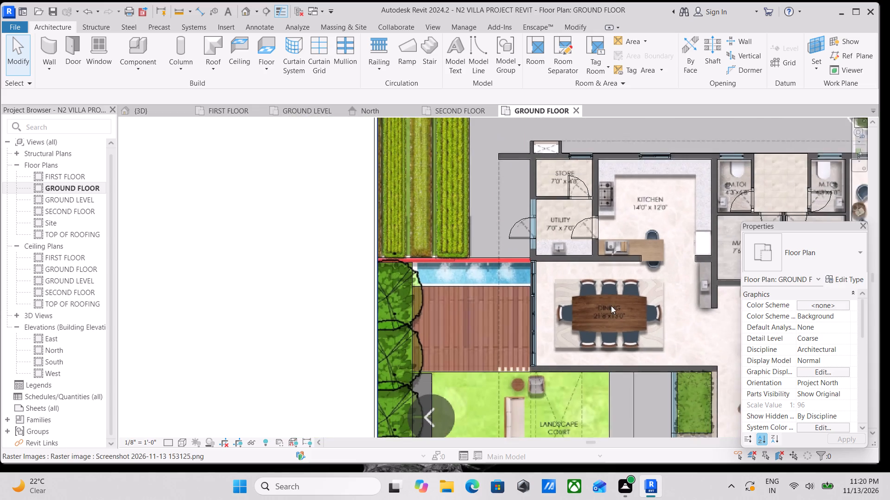
Change the outer wall between the landscape court and the planter beside the lobby to the Curtain Wall 1 type.
{"action": "middle_click_drag", "start_coordinate": [599, 282], "coordinate": [522, 146]}
{"action": "scroll", "coordinate": [610, 304], "scroll_direction": "up", "scroll_amount": 4}
{"action": "left_click", "coordinate": [594, 271]}
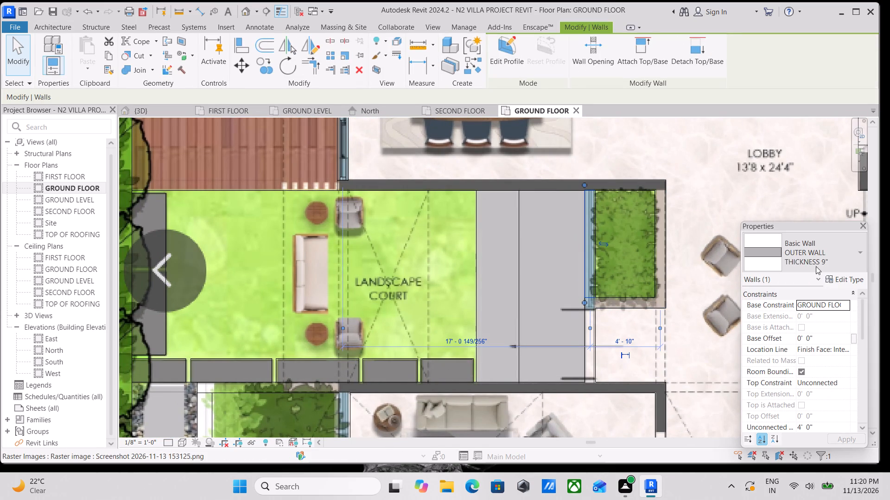
{"action": "left_click", "coordinate": [840, 256]}
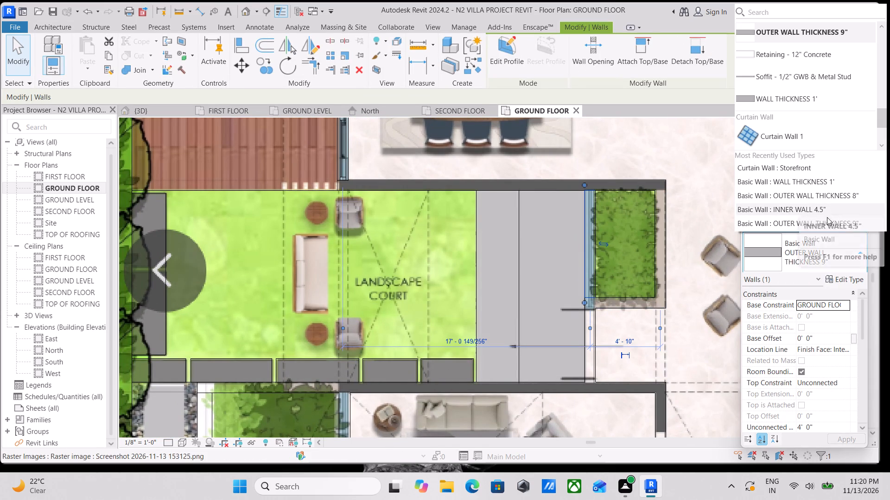
{"action": "left_click", "coordinate": [818, 140]}
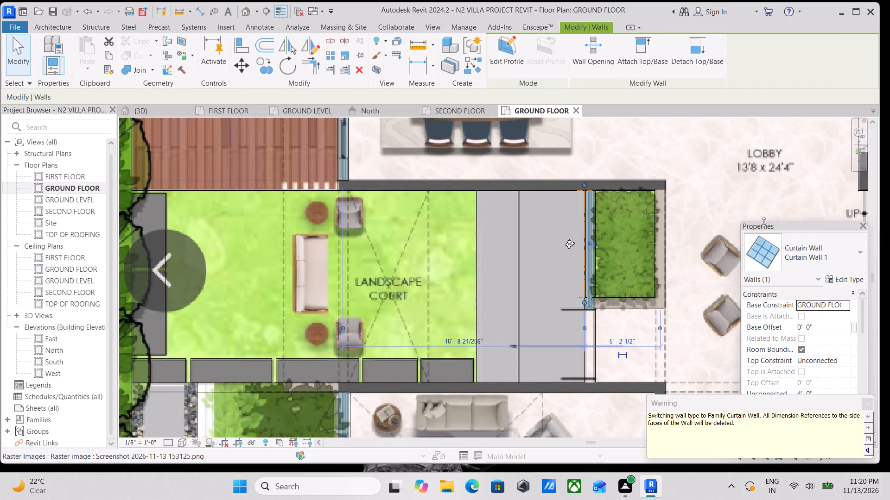
{"action": "scroll", "coordinate": [663, 316], "scroll_direction": "up", "scroll_amount": 1}
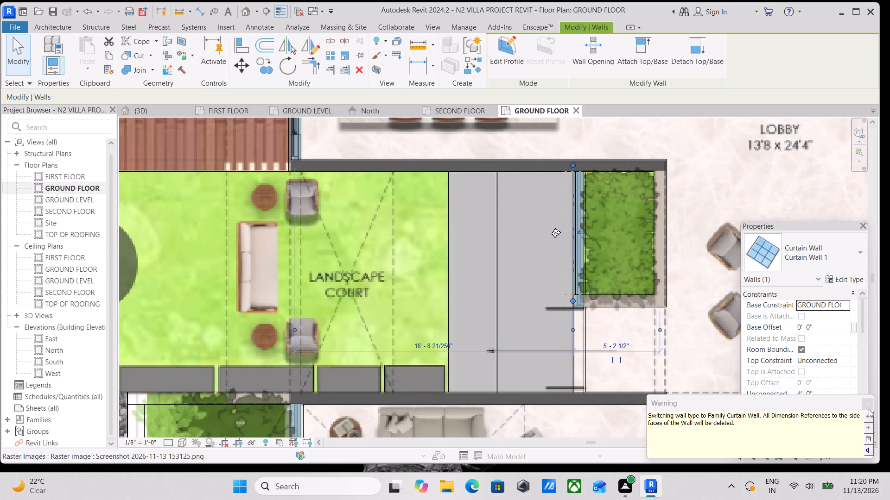
{"action": "left_click", "coordinate": [864, 402]}
Review the whole ground-floor plan, from the landscape court and dining area to the foyer and living lounge, for missing openings.
{"action": "scroll", "coordinate": [628, 342], "scroll_direction": "down", "scroll_amount": 3}
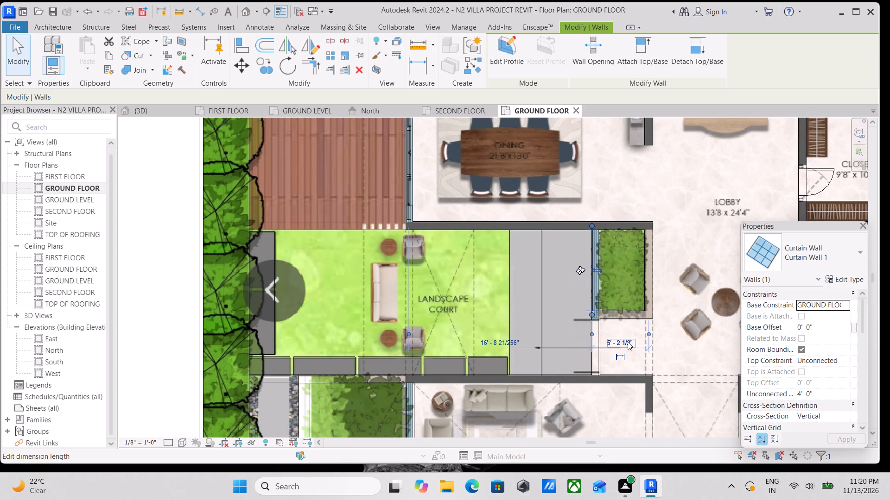
{"action": "scroll", "coordinate": [660, 310], "scroll_direction": "down", "scroll_amount": 2}
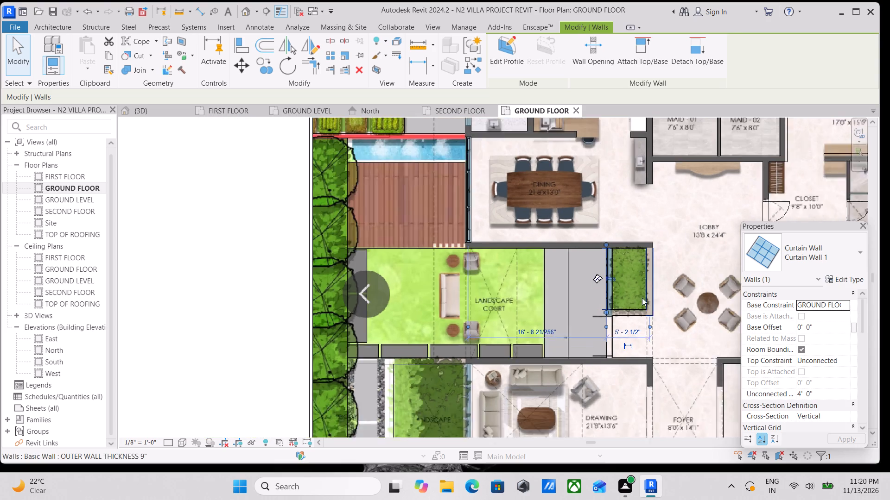
{"action": "scroll", "coordinate": [642, 298], "scroll_direction": "down", "scroll_amount": 1}
{"action": "scroll", "coordinate": [603, 294], "scroll_direction": "up", "scroll_amount": 3}
{"action": "middle_click_drag", "start_coordinate": [601, 294], "coordinate": [492, 319]}
{"action": "scroll", "coordinate": [492, 319], "scroll_direction": "up", "scroll_amount": 2}
{"action": "scroll", "coordinate": [353, 311], "scroll_direction": "up", "scroll_amount": 1}
{"action": "middle_click_drag", "start_coordinate": [357, 313], "coordinate": [361, 317]}
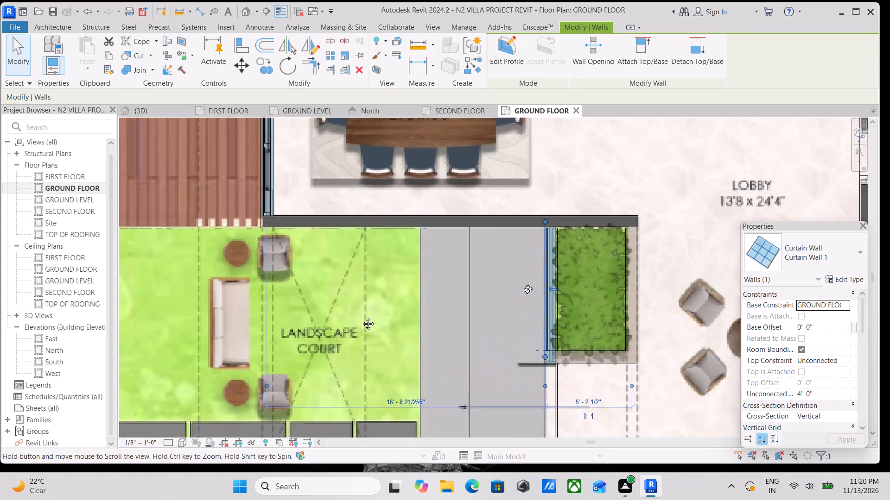
{"action": "middle_click_drag", "start_coordinate": [361, 317], "coordinate": [393, 341]}
{"action": "scroll", "coordinate": [393, 341], "scroll_direction": "up", "scroll_amount": 2}
{"action": "scroll", "coordinate": [393, 341], "scroll_direction": "down", "scroll_amount": 4}
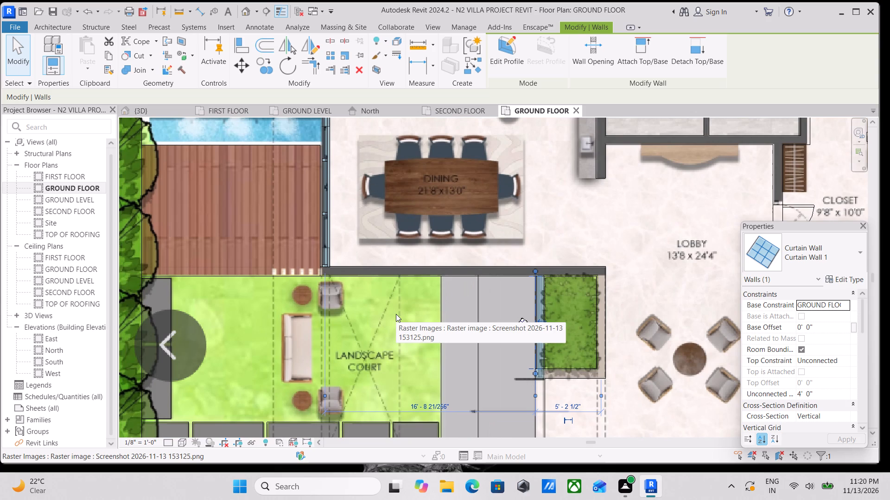
{"action": "scroll", "coordinate": [620, 376], "scroll_direction": "down", "scroll_amount": 4}
{"action": "scroll", "coordinate": [509, 335], "scroll_direction": "down", "scroll_amount": 2}
{"action": "middle_click_drag", "start_coordinate": [499, 305], "coordinate": [556, 267]}
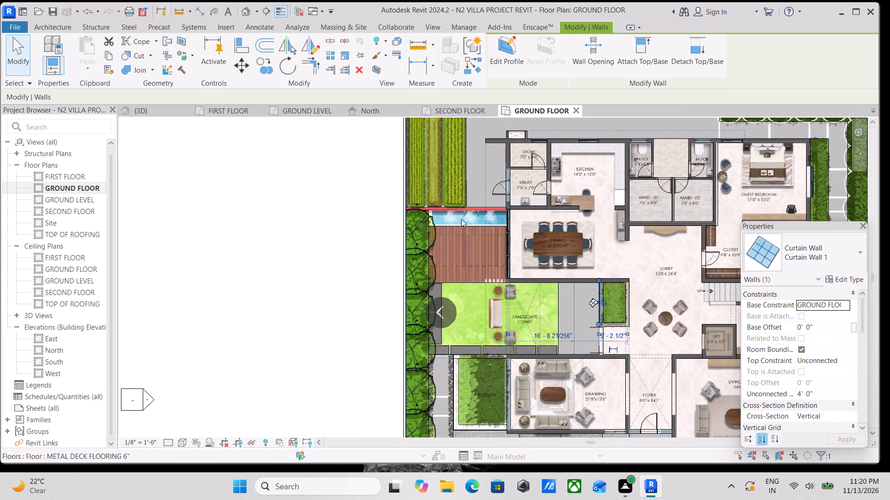
{"action": "scroll", "coordinate": [527, 247], "scroll_direction": "up", "scroll_amount": 2}
{"action": "middle_click_drag", "start_coordinate": [491, 155], "coordinate": [490, 176]}
{"action": "scroll", "coordinate": [501, 195], "scroll_direction": "up", "scroll_amount": 2}
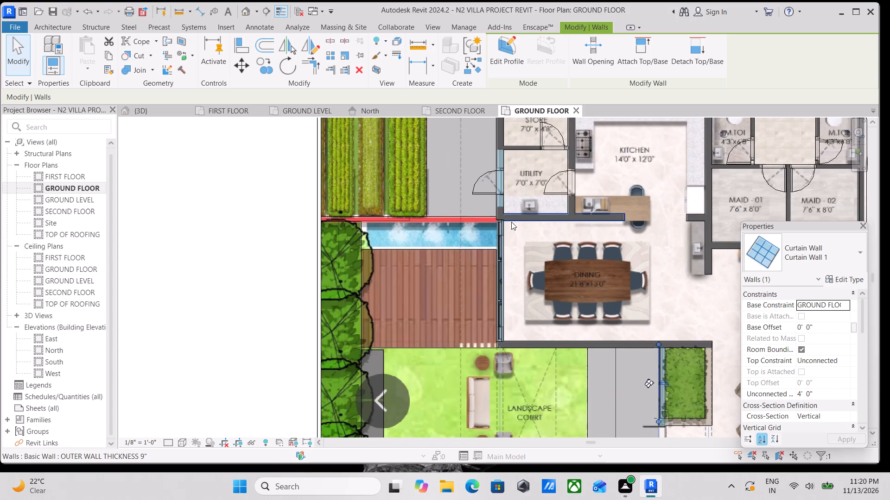
{"action": "scroll", "coordinate": [515, 219], "scroll_direction": "down", "scroll_amount": 1}
{"action": "middle_click_drag", "start_coordinate": [514, 219], "coordinate": [368, 218]}
{"action": "scroll", "coordinate": [389, 251], "scroll_direction": "down", "scroll_amount": 8}
{"action": "scroll", "coordinate": [439, 388], "scroll_direction": "up", "scroll_amount": 2}
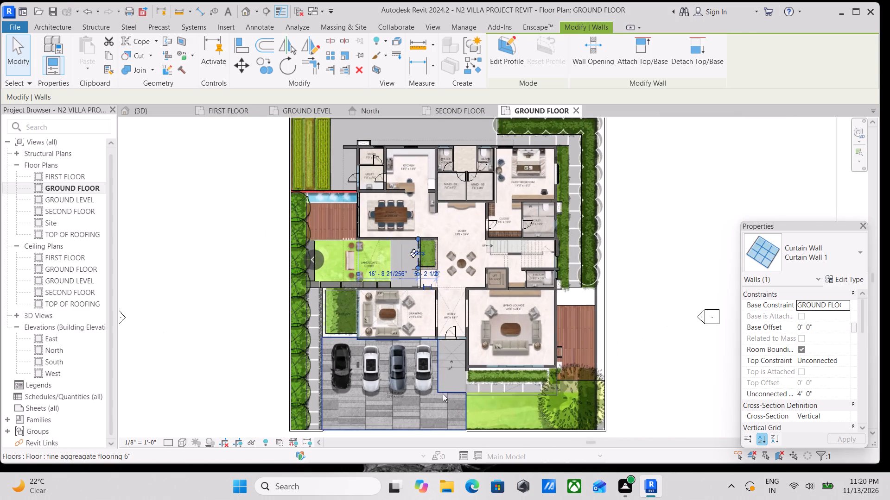
{"action": "scroll", "coordinate": [502, 396], "scroll_direction": "up", "scroll_amount": 2}
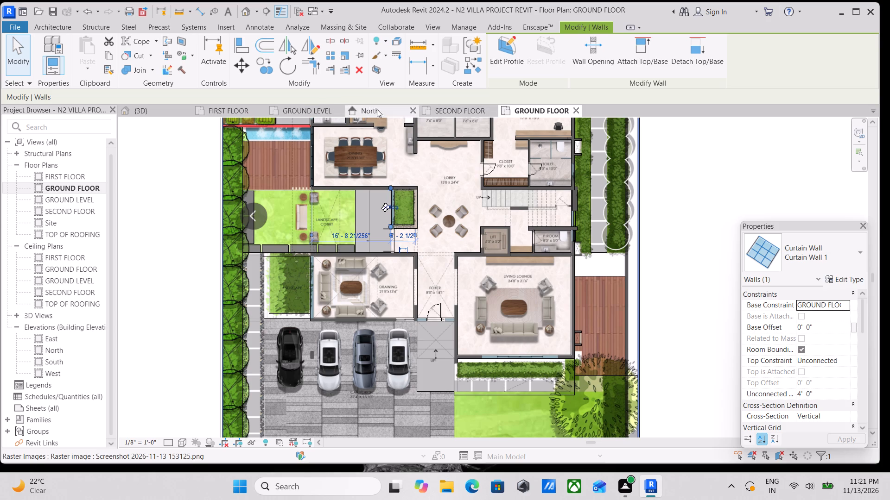
Switch to the FIRST FLOOR plan view and bring the whole floor into view.
{"action": "left_click", "coordinate": [239, 109]}
{"action": "scroll", "coordinate": [605, 316], "scroll_direction": "down", "scroll_amount": 2}
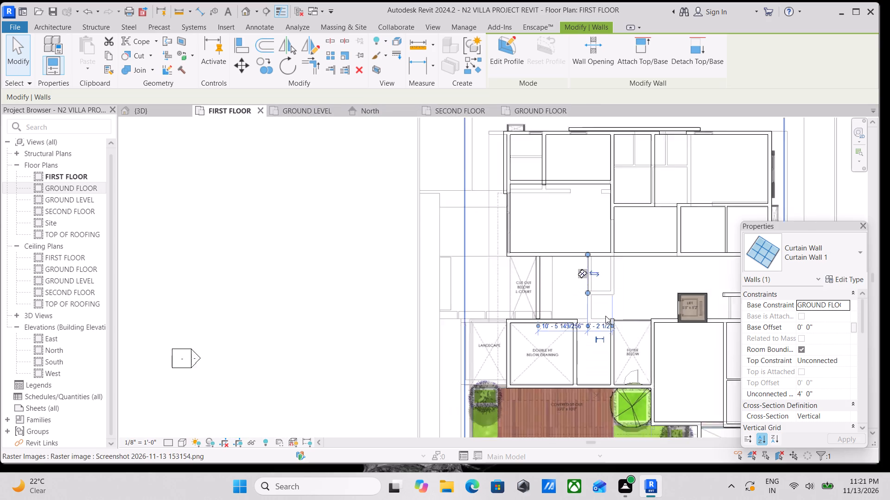
{"action": "scroll", "coordinate": [605, 316], "scroll_direction": "down", "scroll_amount": 1}
{"action": "middle_click_drag", "start_coordinate": [603, 313], "coordinate": [395, 281]}
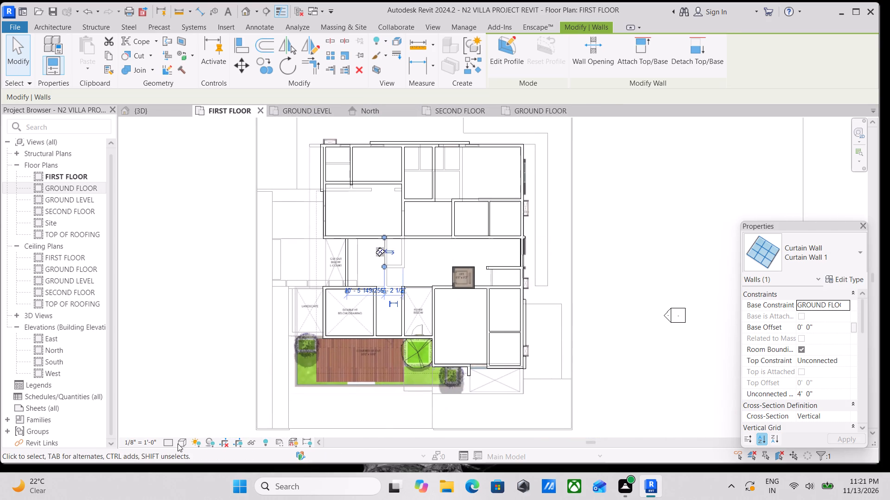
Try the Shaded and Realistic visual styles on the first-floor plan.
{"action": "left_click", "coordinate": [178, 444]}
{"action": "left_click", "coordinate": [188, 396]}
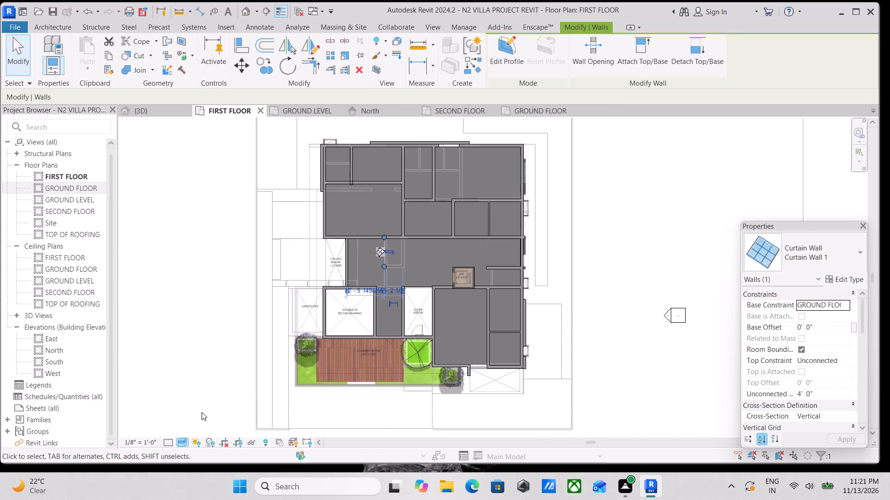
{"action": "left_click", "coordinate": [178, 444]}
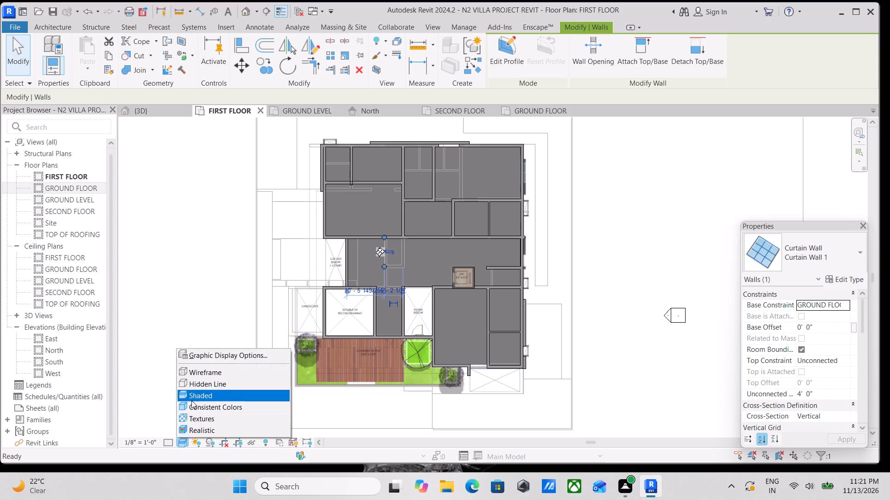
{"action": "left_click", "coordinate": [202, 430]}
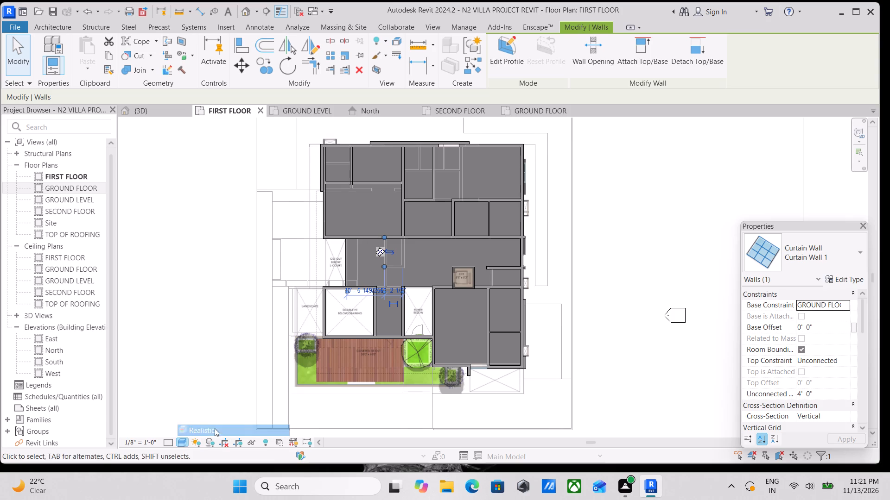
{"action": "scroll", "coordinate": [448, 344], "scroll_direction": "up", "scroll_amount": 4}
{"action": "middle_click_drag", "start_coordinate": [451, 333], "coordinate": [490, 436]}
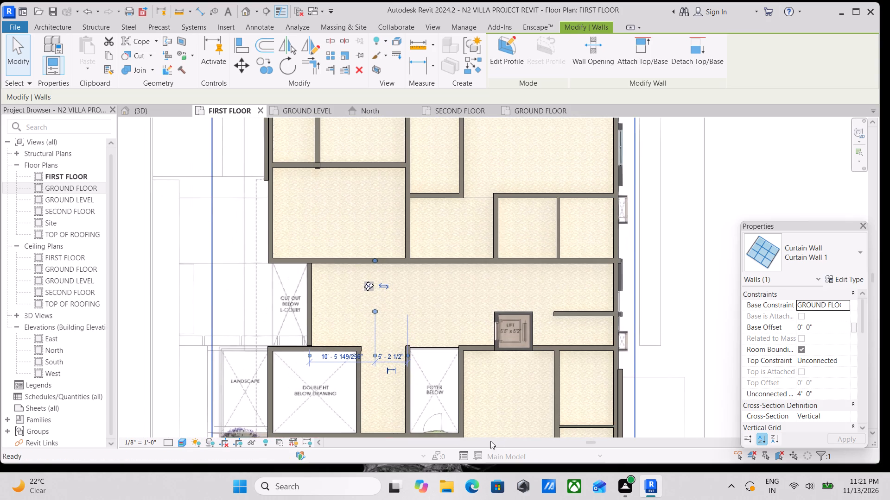
Set the first-floor plan's visual style to Wireframe.
{"action": "left_click", "coordinate": [181, 443]}
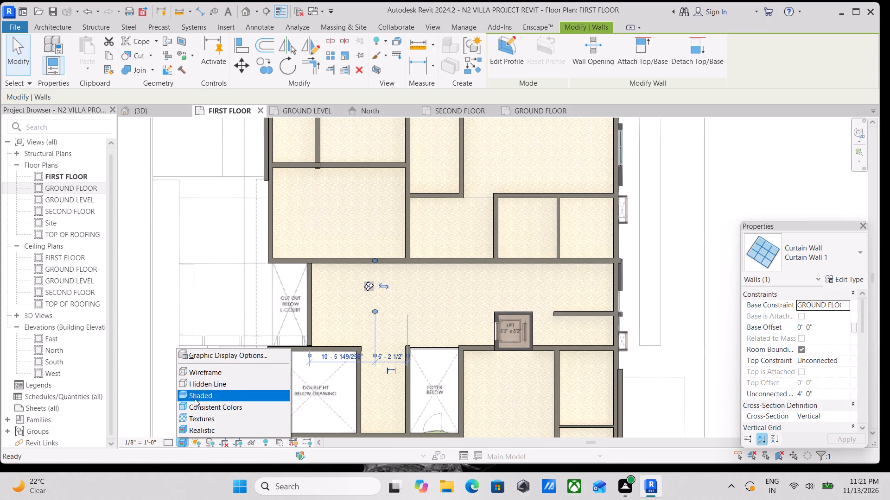
{"action": "left_click", "coordinate": [213, 372]}
Place a Door-Interior-Single-2_Panel-Wood 36" x 80" door in the first-floor bedroom opening beside the lift.
{"action": "middle_click_drag", "start_coordinate": [567, 235], "coordinate": [578, 361]}
{"action": "scroll", "coordinate": [577, 366], "scroll_direction": "up", "scroll_amount": 2}
{"action": "scroll", "coordinate": [453, 388], "scroll_direction": "up", "scroll_amount": 5}
{"action": "type", "text": "dr"}
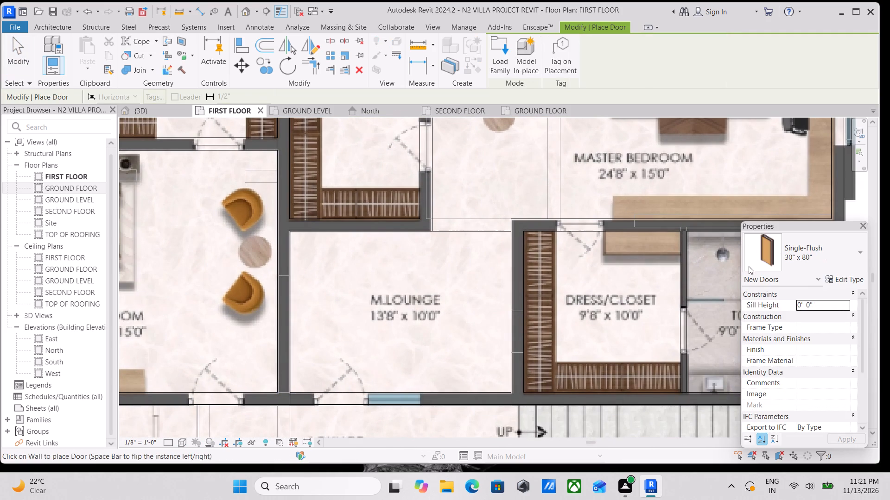
{"action": "middle_click_drag", "start_coordinate": [379, 359], "coordinate": [485, 265]}
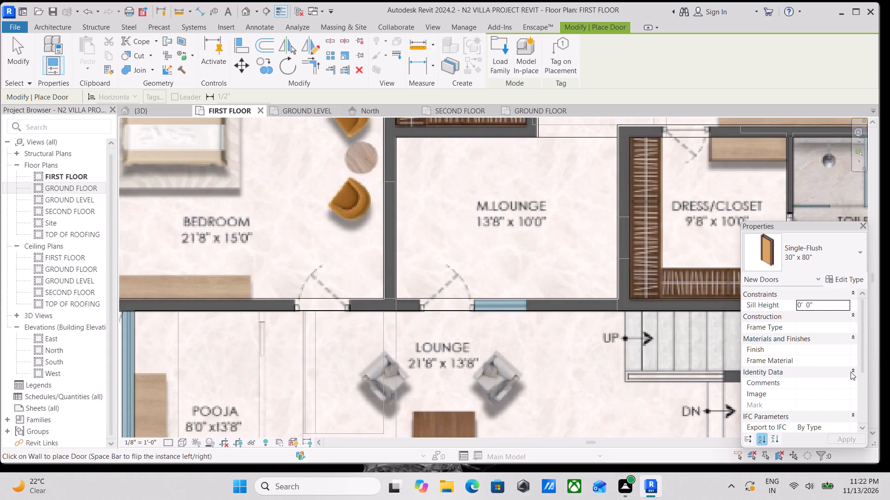
{"action": "left_click", "coordinate": [834, 250]}
{"action": "scroll", "coordinate": [788, 425], "scroll_direction": "down", "scroll_amount": 2}
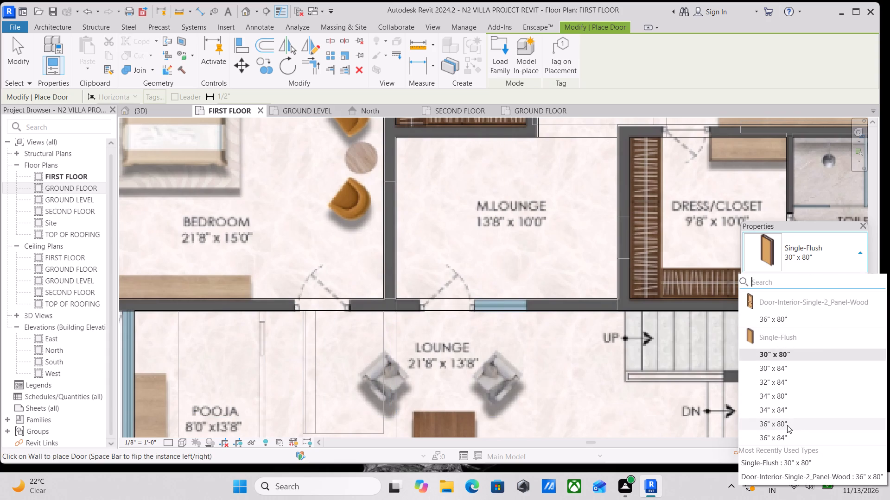
{"action": "left_click", "coordinate": [782, 317]}
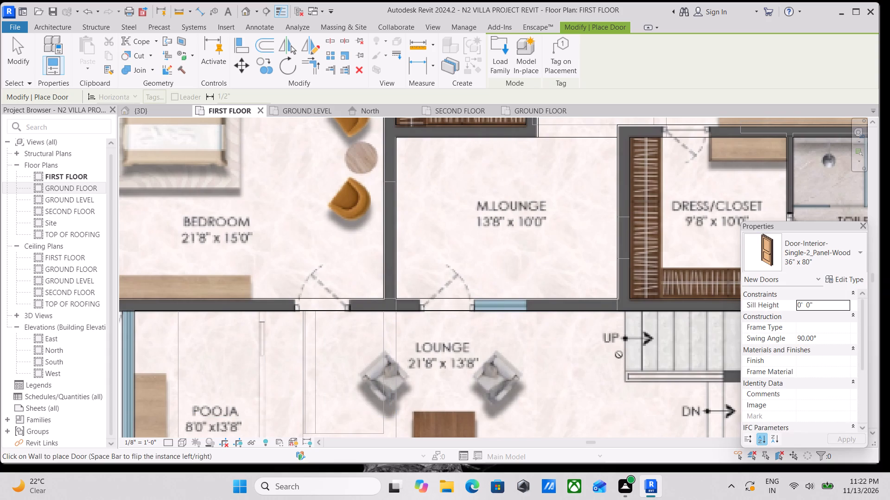
{"action": "scroll", "coordinate": [571, 323], "scroll_direction": "down", "scroll_amount": 3}
{"action": "middle_click_drag", "start_coordinate": [567, 323], "coordinate": [580, 168]}
{"action": "scroll", "coordinate": [567, 343], "scroll_direction": "down", "scroll_amount": 4}
{"action": "middle_click_drag", "start_coordinate": [553, 305], "coordinate": [519, 244]}
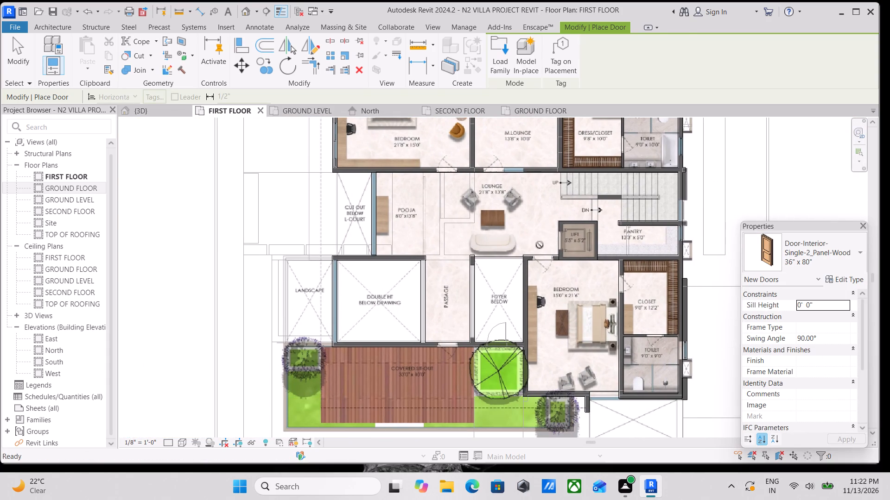
{"action": "scroll", "coordinate": [547, 255], "scroll_direction": "up", "scroll_amount": 2}
{"action": "left_click", "coordinate": [547, 255]}
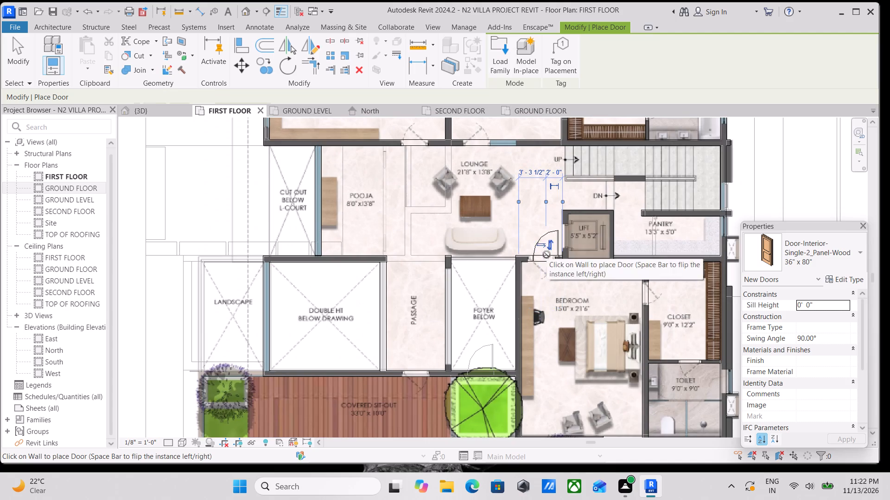
Place 36" x 80" two-panel wood doors in the M.Lounge and 21'8" x 15'0" bedroom openings facing the lounge.
{"action": "middle_click_drag", "start_coordinate": [415, 297], "coordinate": [417, 299]}
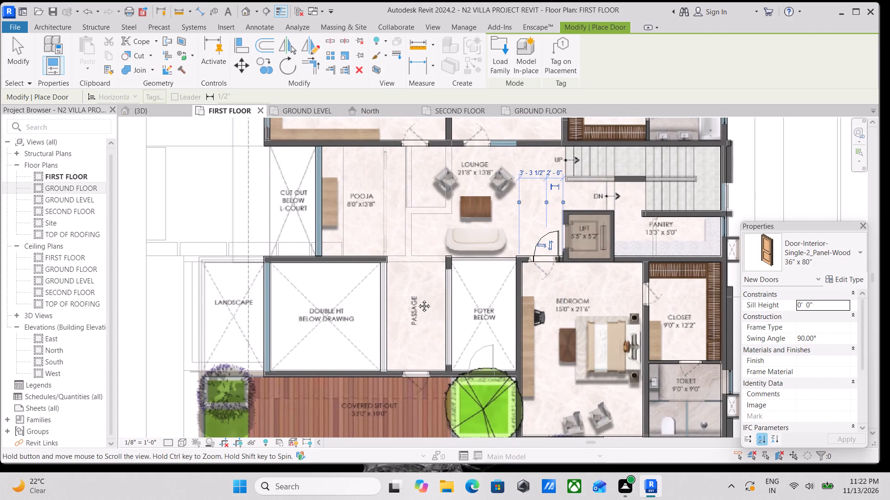
{"action": "middle_click_drag", "start_coordinate": [417, 299], "coordinate": [477, 446]}
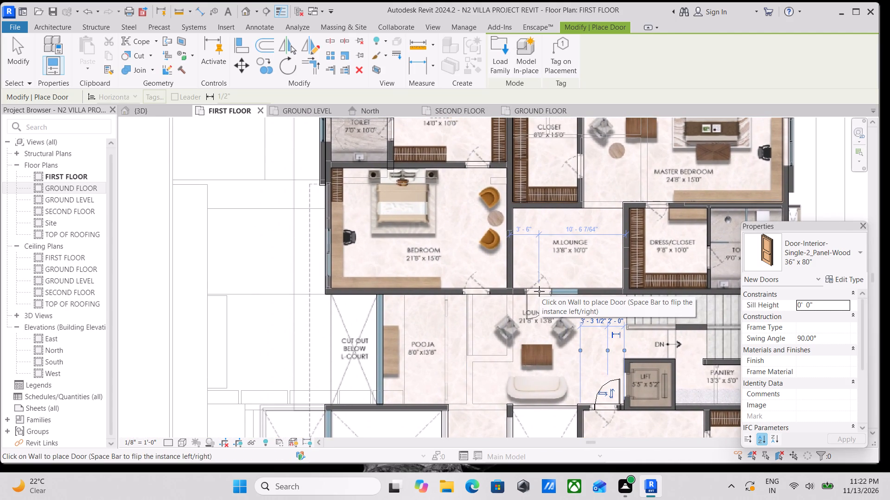
{"action": "left_click", "coordinate": [539, 289]}
{"action": "left_click", "coordinate": [475, 288]}
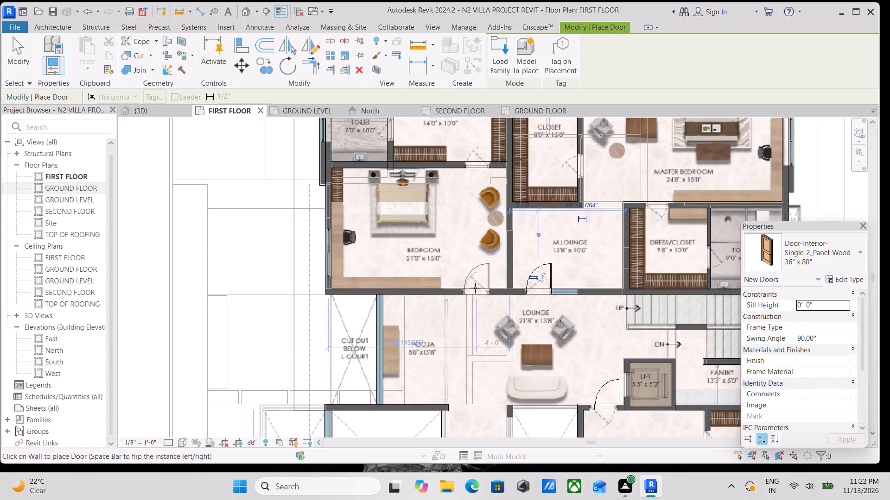
Place 36" x 80" two-panel wood doors between the bedroom and its closet, and between the master bedroom and its closet.
{"action": "middle_click_drag", "start_coordinate": [475, 288], "coordinate": [487, 369]}
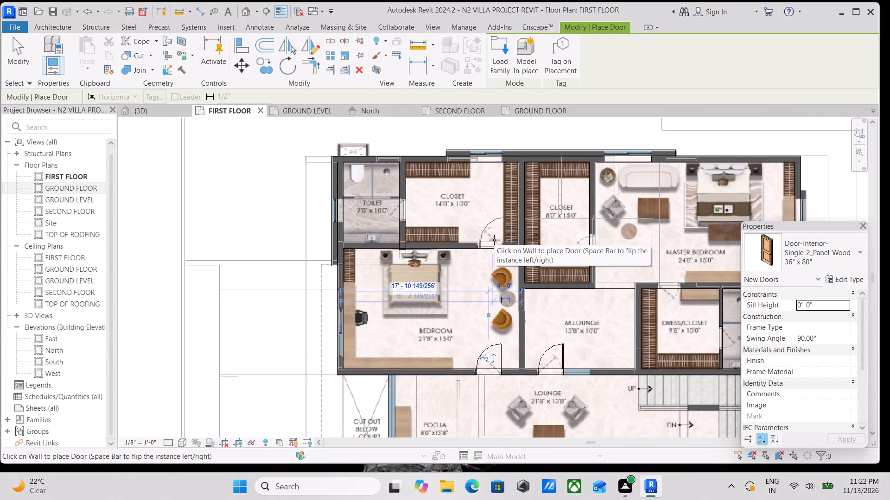
{"action": "left_click", "coordinate": [494, 240]}
{"action": "middle_click_drag", "start_coordinate": [494, 242], "coordinate": [442, 298]}
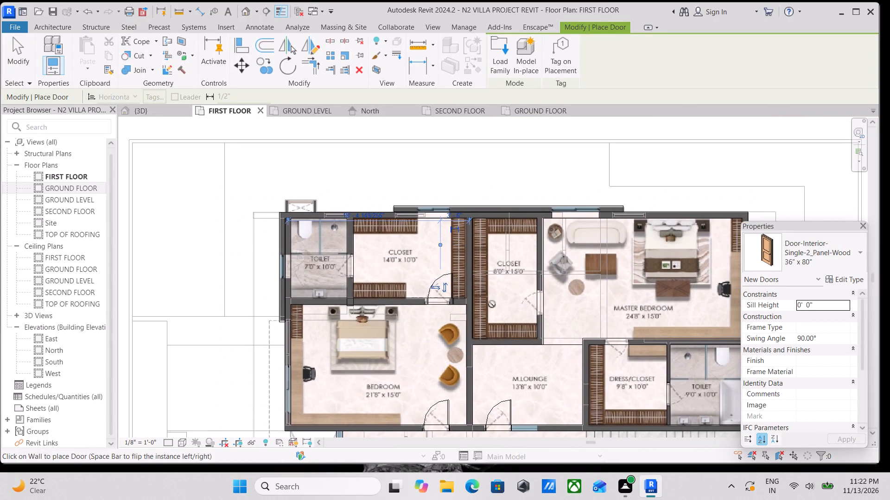
{"action": "left_click", "coordinate": [540, 301]}
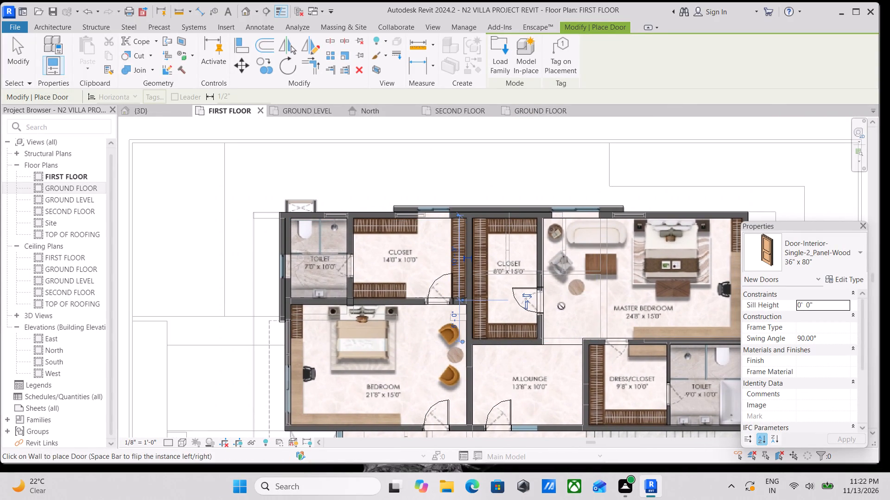
{"action": "middle_click_drag", "start_coordinate": [561, 306], "coordinate": [484, 304]}
{"action": "middle_click_drag", "start_coordinate": [498, 310], "coordinate": [513, 346]}
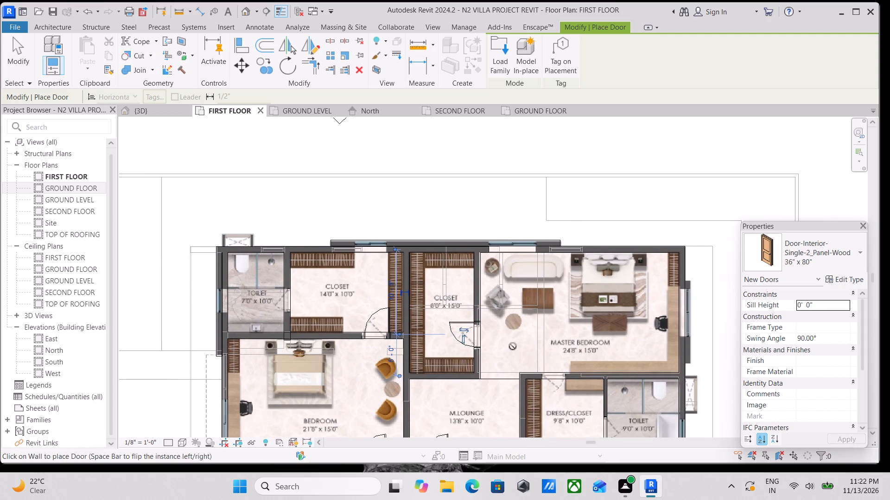
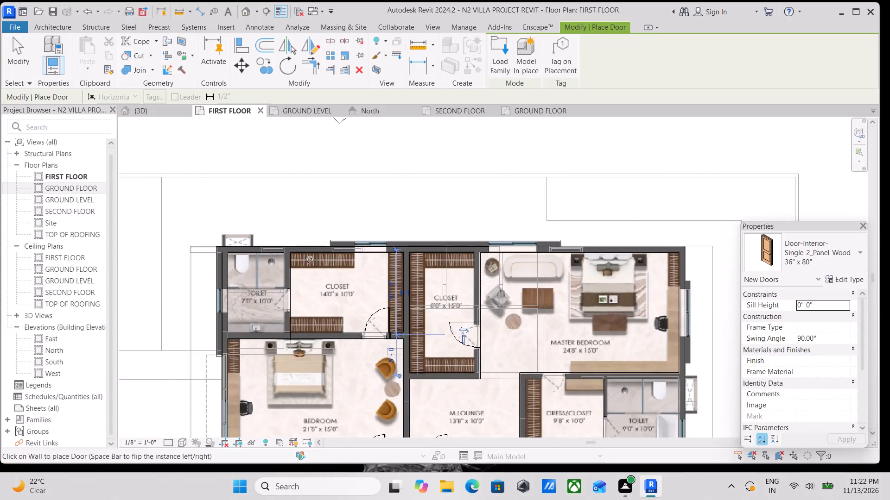
Place a Door-Interior-Single-2_Panel-Wood 36" x 80" door between the 15'0" x 21'6" bedroom and its 9'0" x 12'2" closet.
{"action": "scroll", "coordinate": [377, 241], "scroll_direction": "up", "scroll_amount": 4}
{"action": "middle_click_drag", "start_coordinate": [347, 302], "coordinate": [452, 112]}
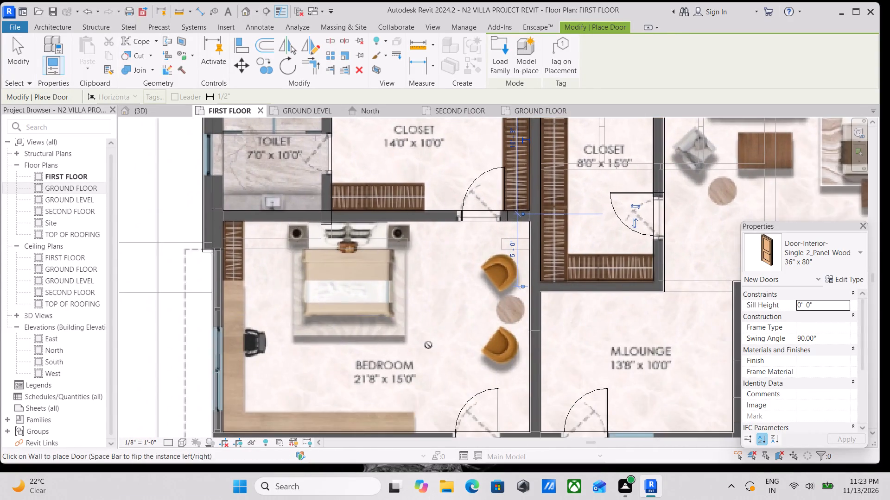
{"action": "scroll", "coordinate": [428, 345], "scroll_direction": "down", "scroll_amount": 2}
{"action": "middle_click_drag", "start_coordinate": [427, 342], "coordinate": [423, 175]}
{"action": "middle_click_drag", "start_coordinate": [443, 315], "coordinate": [442, 139]}
{"action": "scroll", "coordinate": [435, 261], "scroll_direction": "down", "scroll_amount": 1}
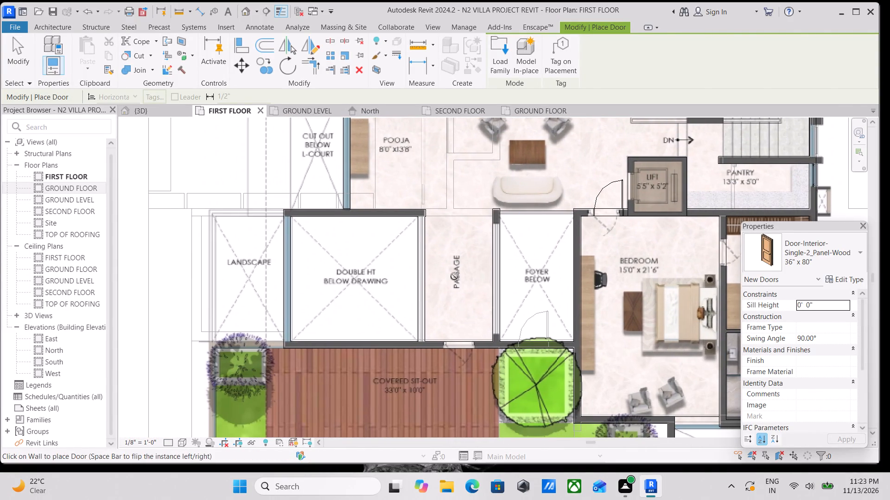
{"action": "middle_click_drag", "start_coordinate": [454, 275], "coordinate": [434, 239]}
{"action": "middle_click_drag", "start_coordinate": [442, 242], "coordinate": [334, 262]}
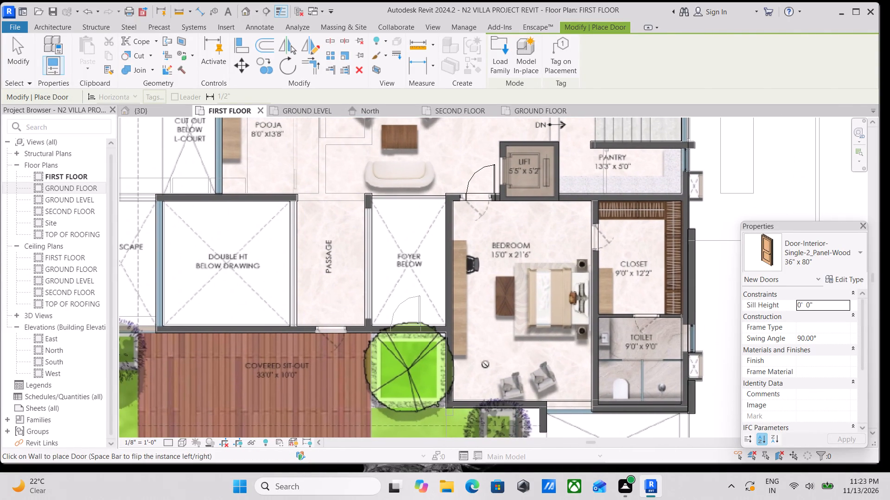
{"action": "left_click", "coordinate": [598, 237]}
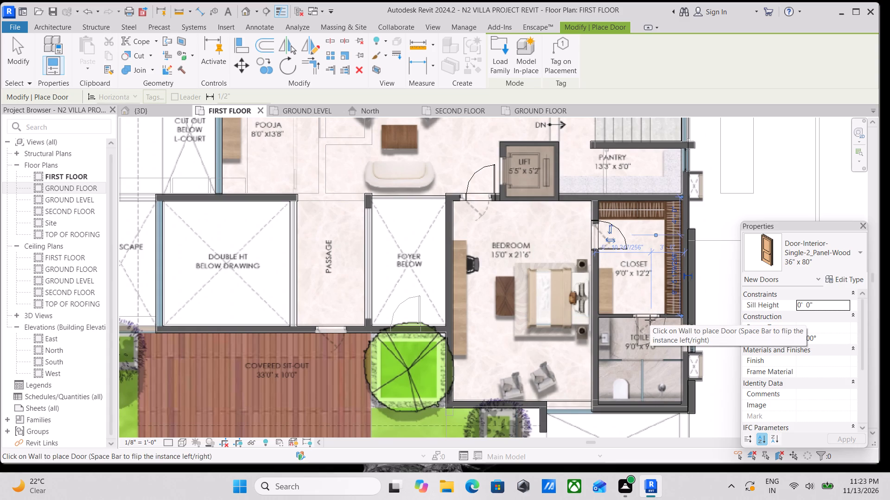
Place a Single-Flush 30" x 80" door in the opening between the 9'0" x 12'2" closet and the 9'0" x 9'0" toilet.
{"action": "left_click", "coordinate": [853, 255]}
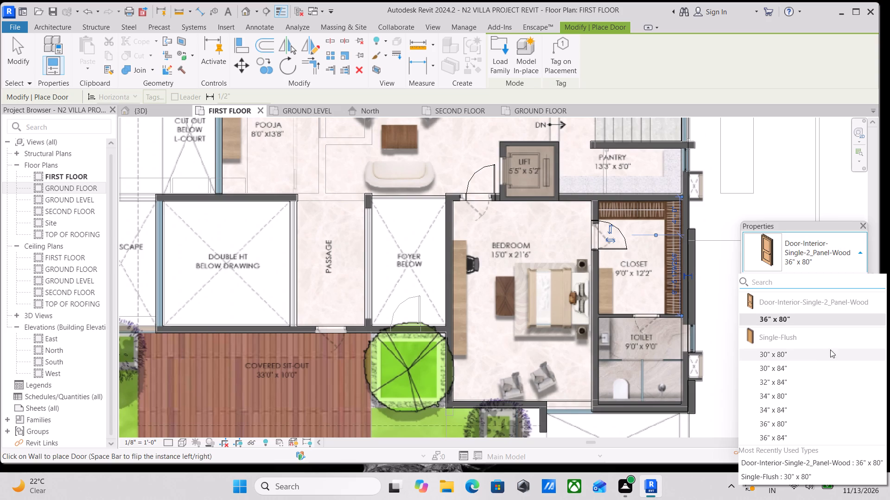
{"action": "left_click", "coordinate": [798, 353]}
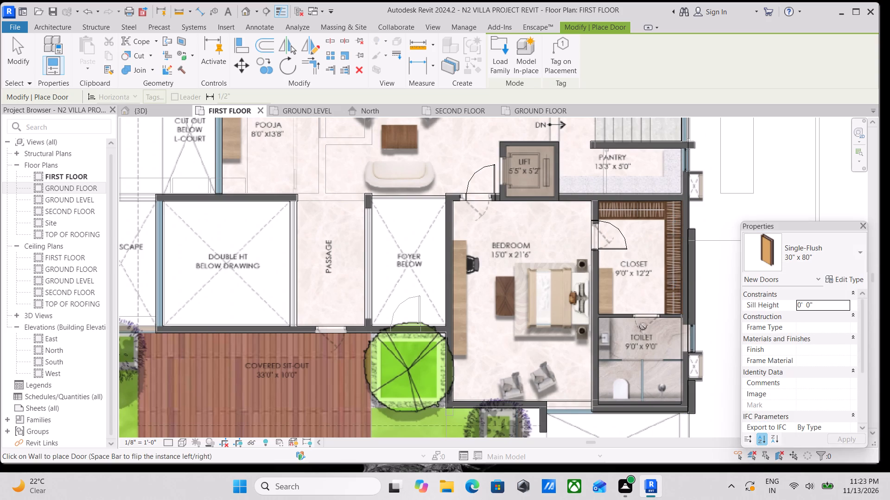
{"action": "scroll", "coordinate": [644, 316], "scroll_direction": "up", "scroll_amount": 1}
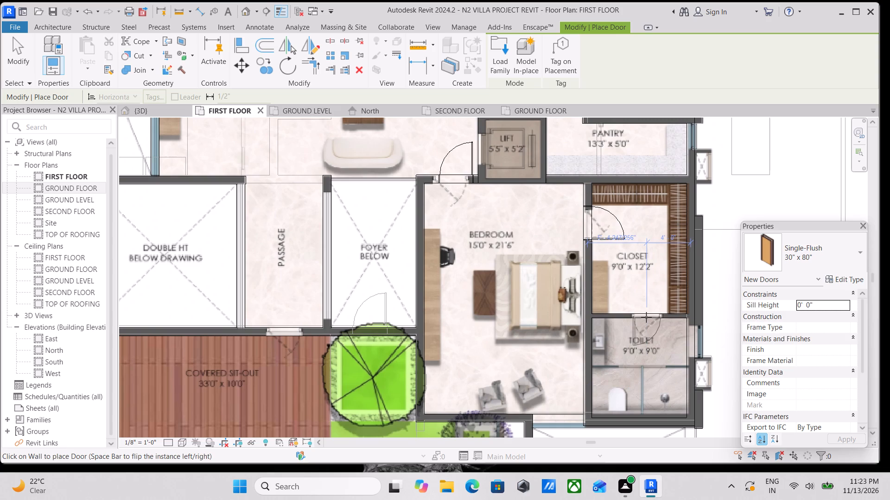
{"action": "left_click", "coordinate": [646, 317]}
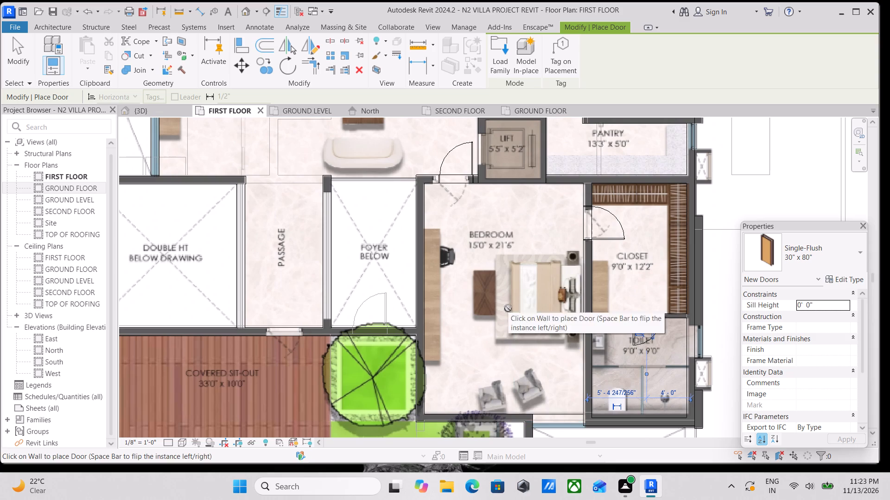
{"action": "middle_click_drag", "start_coordinate": [508, 308], "coordinate": [581, 360]}
{"action": "middle_click_drag", "start_coordinate": [445, 206], "coordinate": [479, 270]}
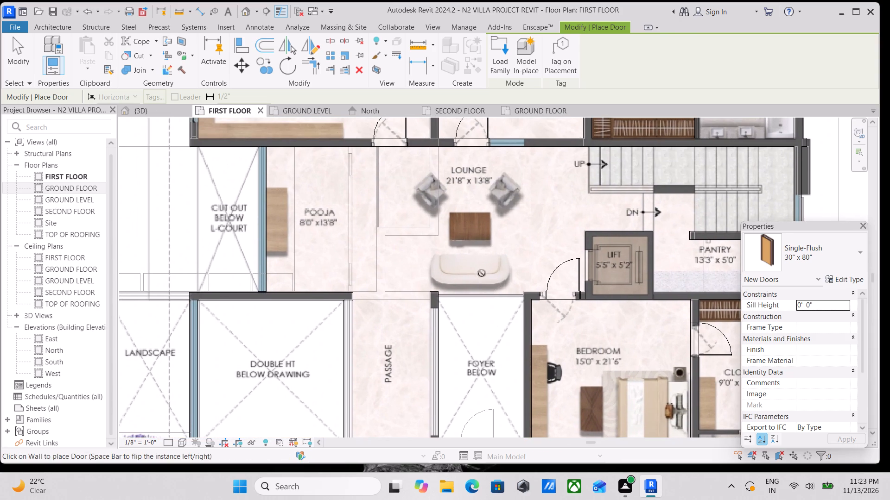
{"action": "key", "text": "Escape"}
{"action": "key", "text": "Escape"}
{"action": "key", "text": "Escape"}
Nudge the 15'0" x 21'6" bedroom's entrance door along its wall, slightly away from the lift, to match the opening on the plan image.
{"action": "left_click", "coordinate": [547, 278]}
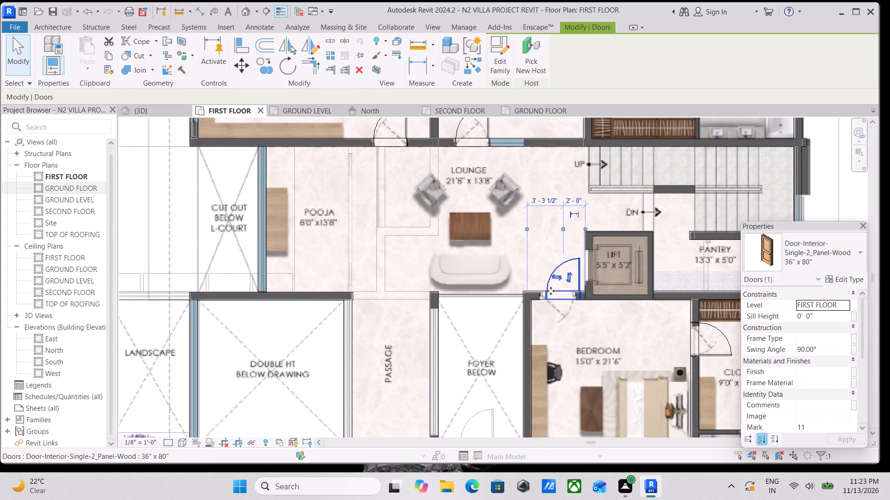
{"action": "scroll", "coordinate": [551, 291], "scroll_direction": "up", "scroll_amount": 3}
{"action": "middle_click_drag", "start_coordinate": [544, 305], "coordinate": [530, 325]}
{"action": "key", "text": "Left"}
{"action": "key", "text": "Left"}
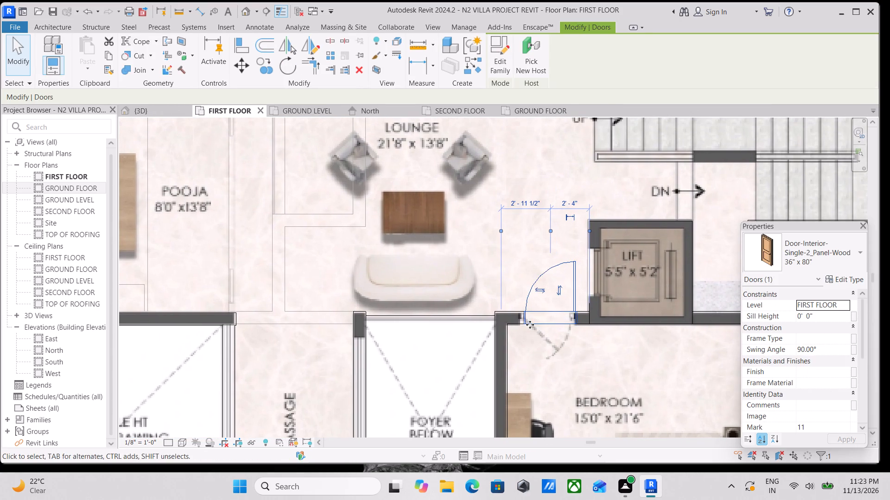
{"action": "key", "text": "Left"}
{"action": "key", "text": "Left"}
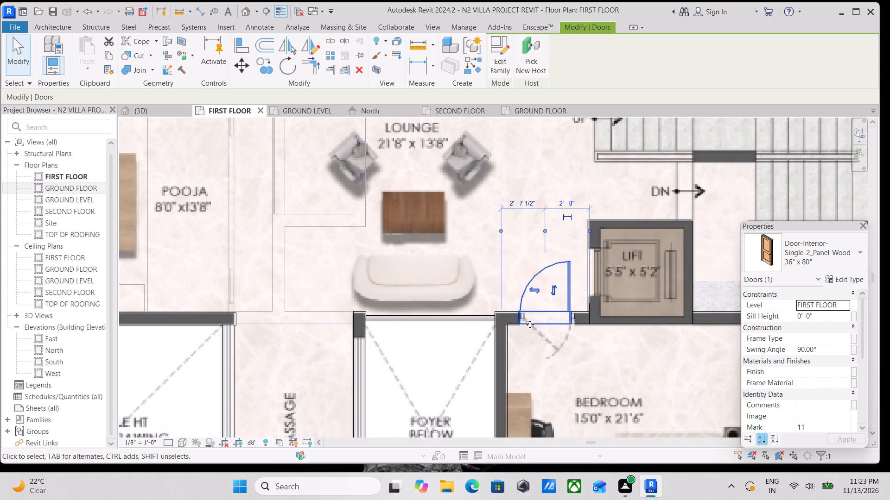
{"action": "key", "text": "Right"}
{"action": "key", "text": "Escape"}
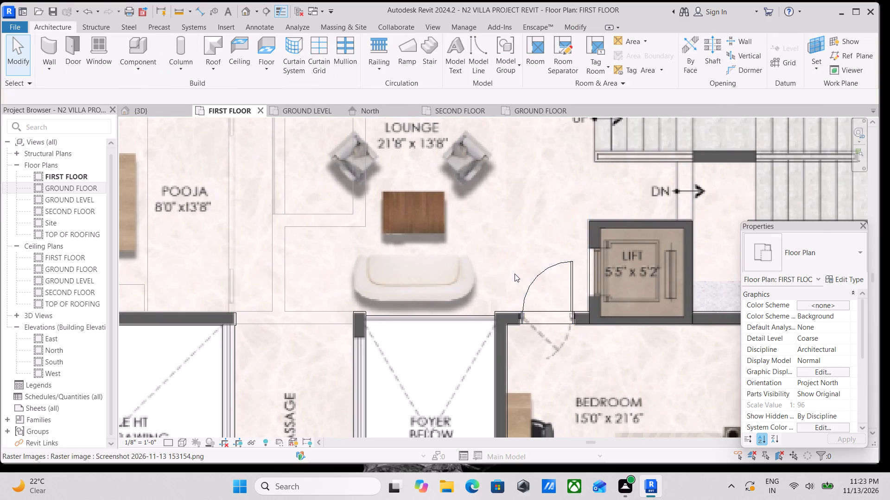
{"action": "scroll", "coordinate": [515, 274], "scroll_direction": "down", "scroll_amount": 2}
{"action": "middle_click_drag", "start_coordinate": [515, 274], "coordinate": [588, 337]}
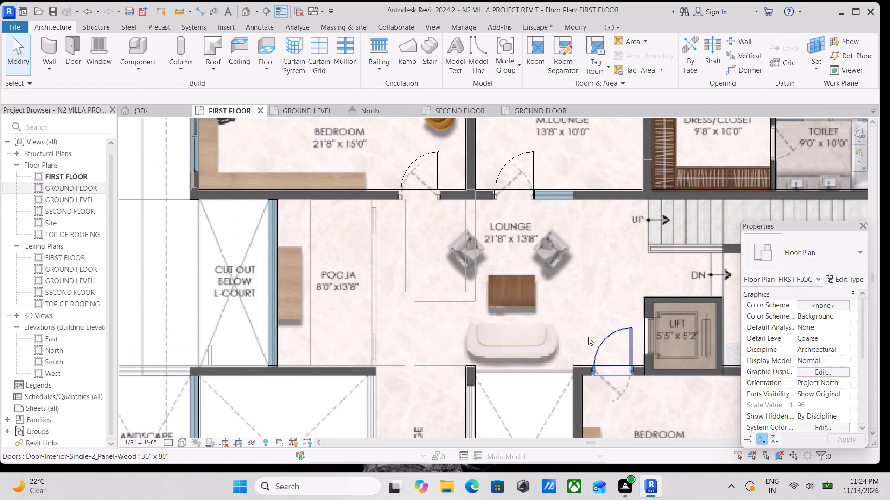
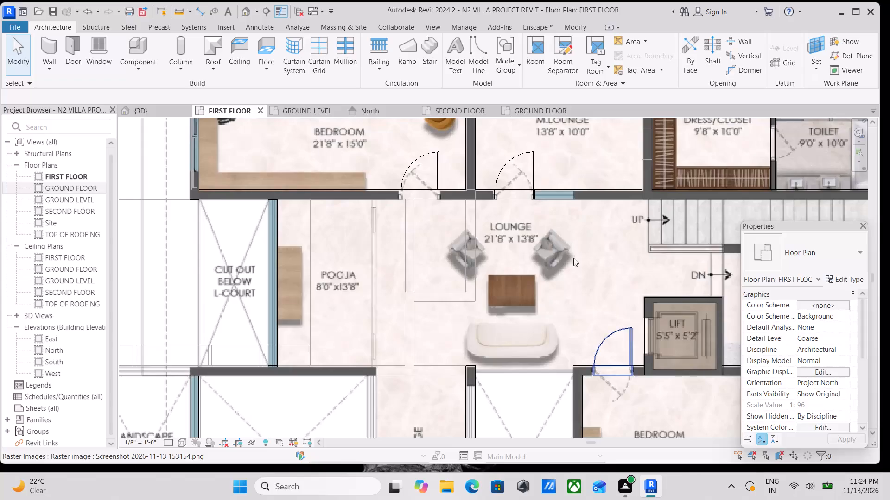
Place a Single-Flush 30" x 80" door in the wall between the 24'8" x 15'0" master bedroom and the 9'8" x 10'0" dress/closet.
{"action": "scroll", "coordinate": [434, 203], "scroll_direction": "down", "scroll_amount": 3}
{"action": "middle_click_drag", "start_coordinate": [377, 274], "coordinate": [347, 309]}
{"action": "scroll", "coordinate": [347, 309], "scroll_direction": "up", "scroll_amount": 1}
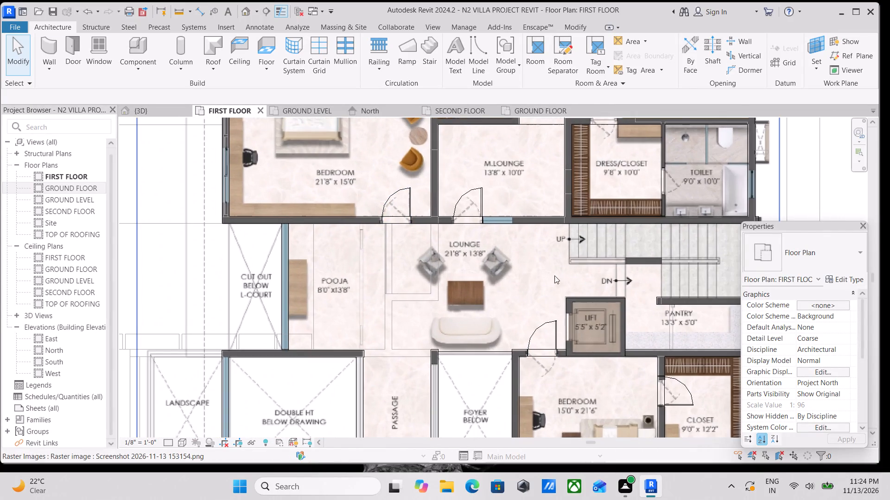
{"action": "middle_click_drag", "start_coordinate": [548, 285], "coordinate": [479, 379]}
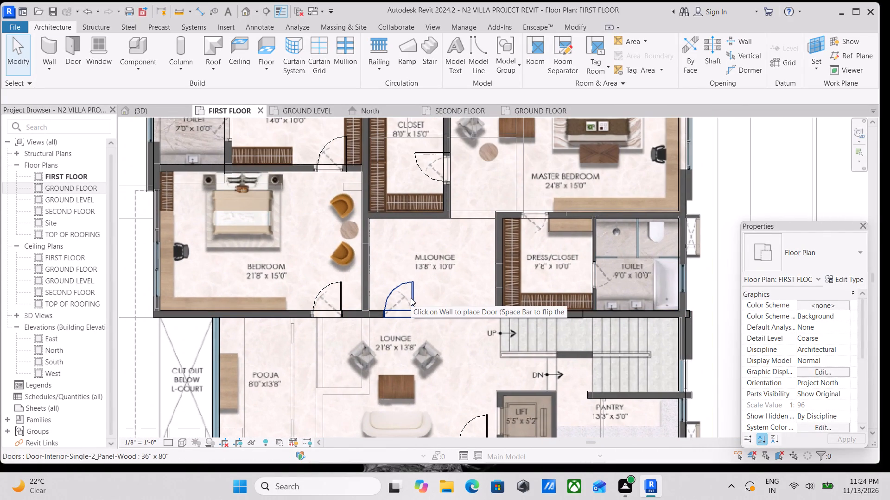
{"action": "type", "text": "dr"}
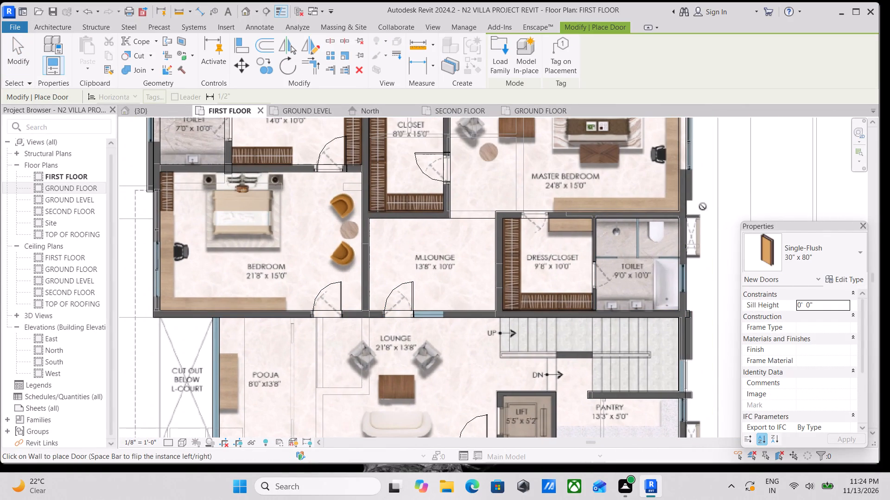
{"action": "left_click", "coordinate": [535, 211]}
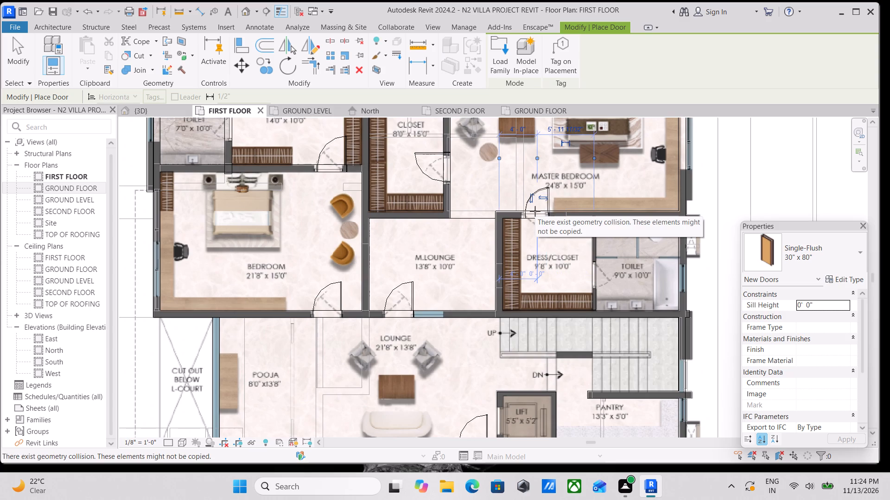
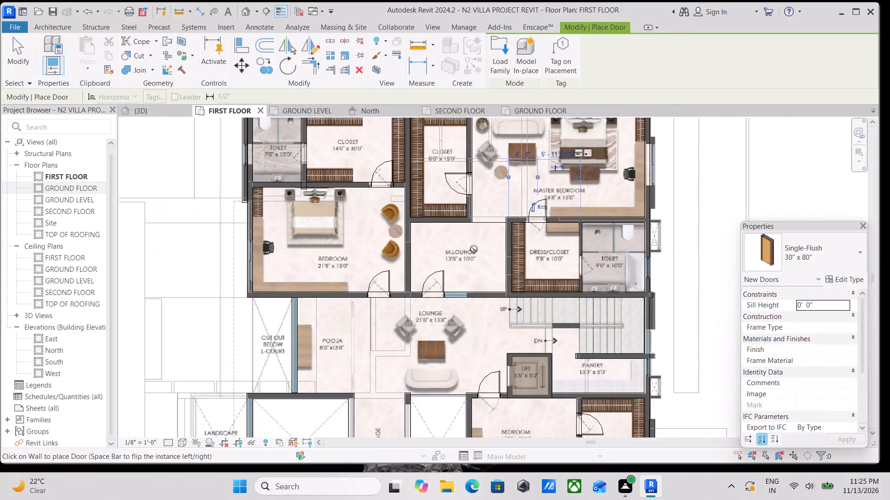
Leave door placement and inspect the first-floor plan's closets, lounge and front bedroom for remaining openings.
{"action": "middle_click_drag", "start_coordinate": [474, 249], "coordinate": [566, 371]}
{"action": "middle_click_drag", "start_coordinate": [483, 228], "coordinate": [496, 235]}
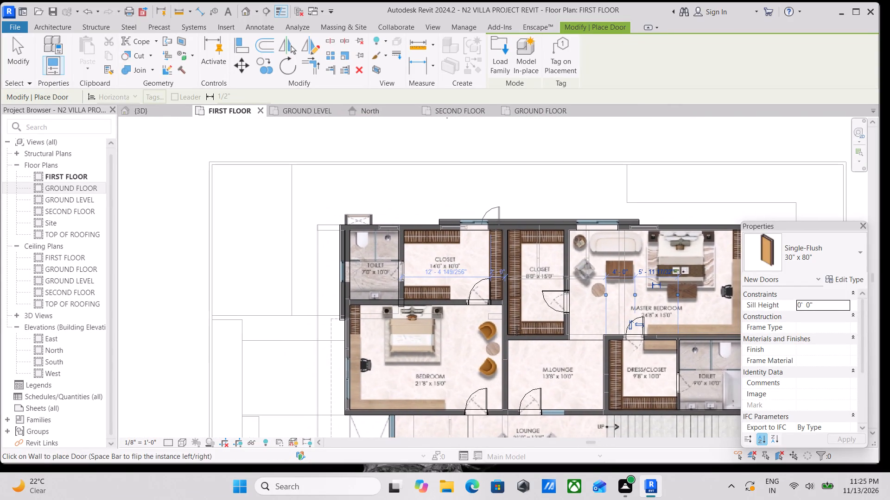
{"action": "scroll", "coordinate": [523, 295], "scroll_direction": "up", "scroll_amount": 3}
{"action": "scroll", "coordinate": [493, 251], "scroll_direction": "up", "scroll_amount": 2}
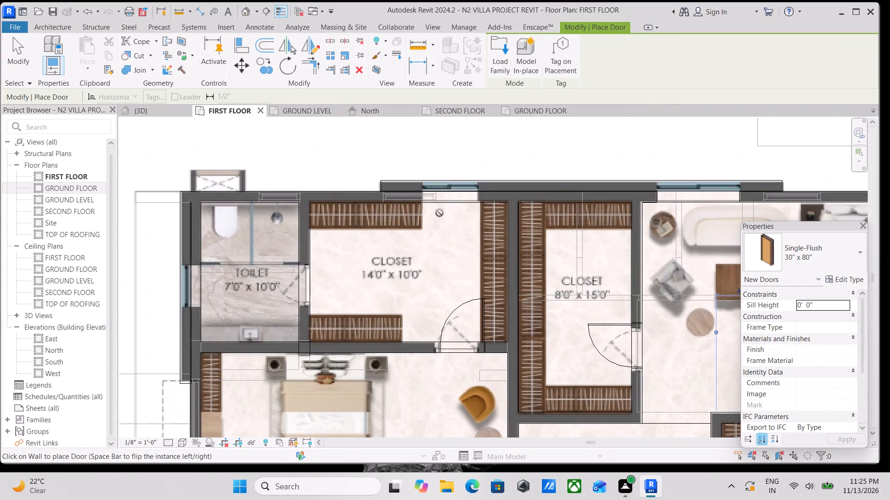
{"action": "key", "text": "grave"}
{"action": "key", "text": "Escape"}
{"action": "scroll", "coordinate": [439, 227], "scroll_direction": "down", "scroll_amount": 3}
{"action": "key", "text": "Escape"}
{"action": "key", "text": "Escape"}
{"action": "scroll", "coordinate": [408, 225], "scroll_direction": "down", "scroll_amount": 2}
{"action": "key", "text": "Escape"}
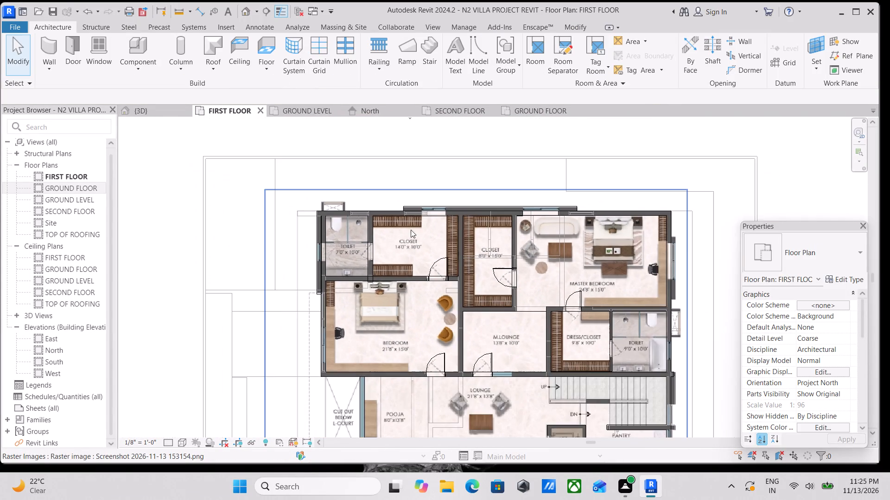
{"action": "scroll", "coordinate": [411, 230], "scroll_direction": "down", "scroll_amount": 4}
{"action": "middle_click_drag", "start_coordinate": [476, 316], "coordinate": [469, 263]}
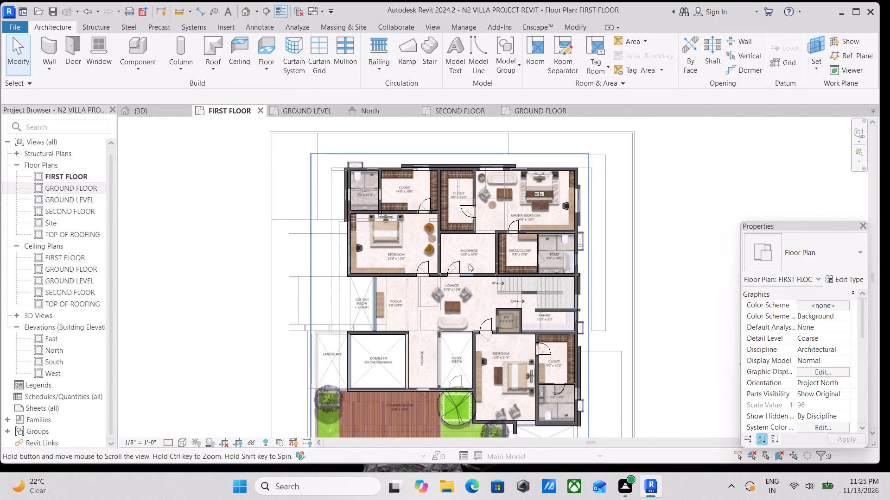
{"action": "scroll", "coordinate": [541, 330], "scroll_direction": "up", "scroll_amount": 2}
{"action": "middle_click_drag", "start_coordinate": [519, 329], "coordinate": [514, 194]}
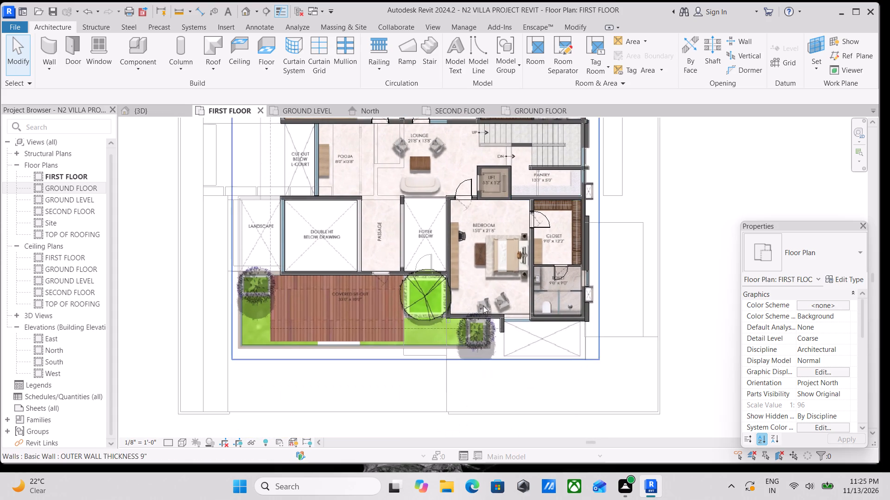
{"action": "scroll", "coordinate": [461, 324], "scroll_direction": "up", "scroll_amount": 3}
{"action": "scroll", "coordinate": [538, 324], "scroll_direction": "up", "scroll_amount": 6}
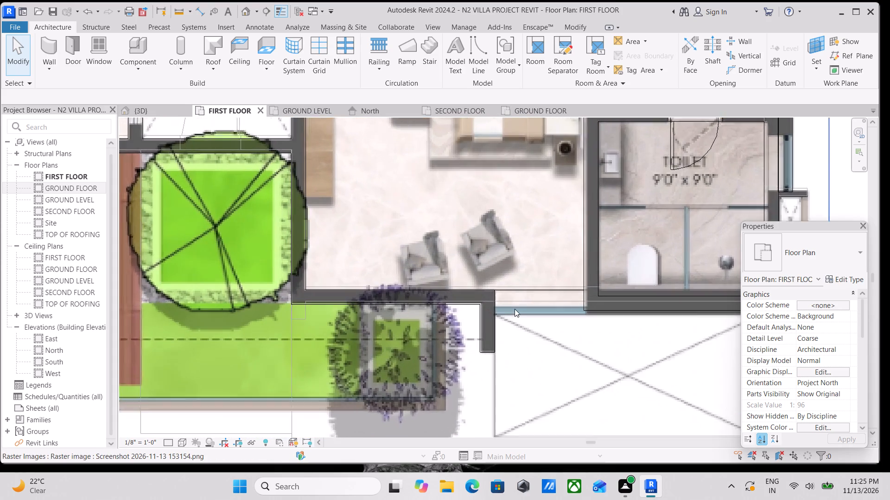
{"action": "scroll", "coordinate": [515, 309], "scroll_direction": "up", "scroll_amount": 1}
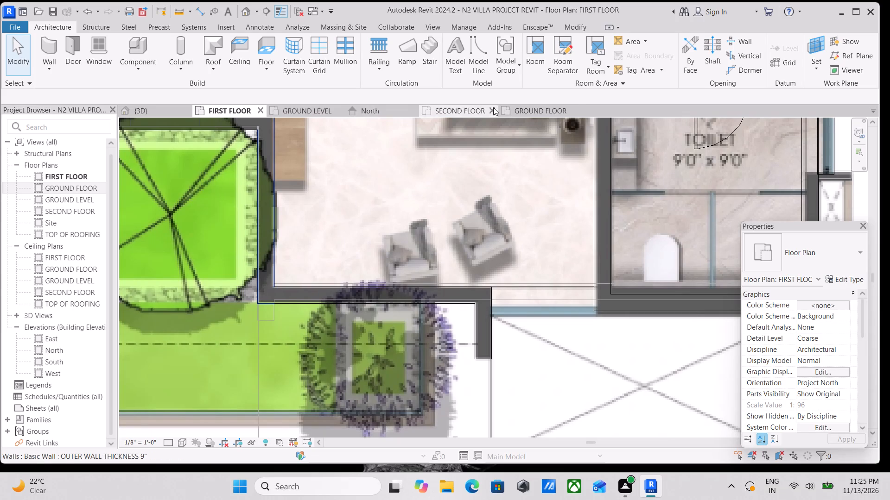
Open the SECOND FLOOR plan and set its visual style to Wireframe.
{"action": "left_click", "coordinate": [481, 110]}
{"action": "scroll", "coordinate": [598, 252], "scroll_direction": "down", "scroll_amount": 1}
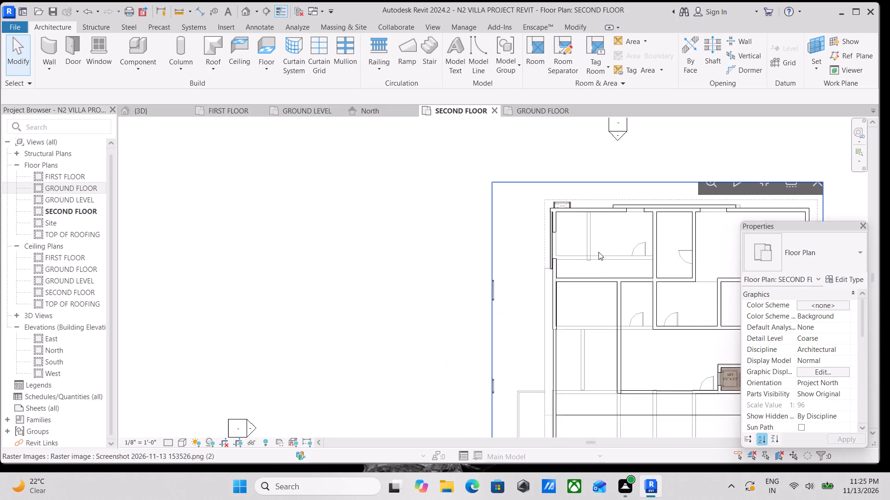
{"action": "scroll", "coordinate": [598, 252], "scroll_direction": "down", "scroll_amount": 1}
{"action": "middle_click_drag", "start_coordinate": [594, 250], "coordinate": [466, 166]}
{"action": "scroll", "coordinate": [589, 309], "scroll_direction": "up", "scroll_amount": 2}
{"action": "scroll", "coordinate": [585, 310], "scroll_direction": "down", "scroll_amount": 1}
{"action": "middle_click_drag", "start_coordinate": [585, 310], "coordinate": [578, 313]}
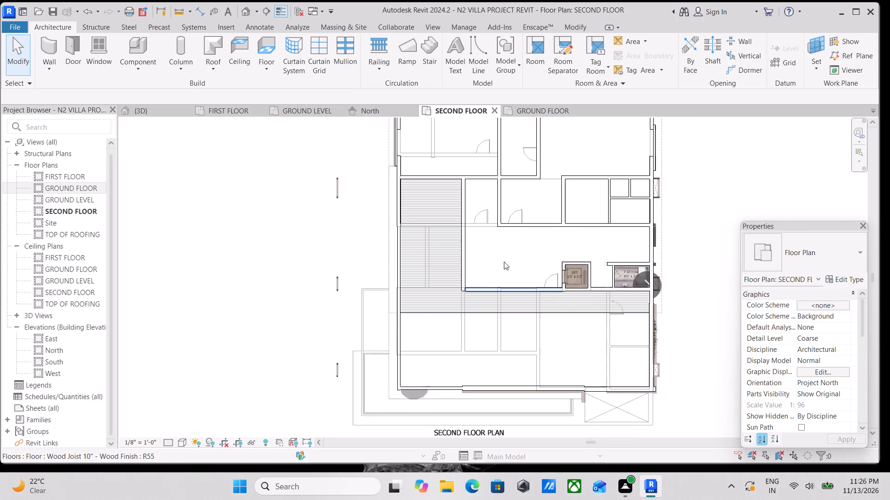
{"action": "left_click", "coordinate": [181, 446]}
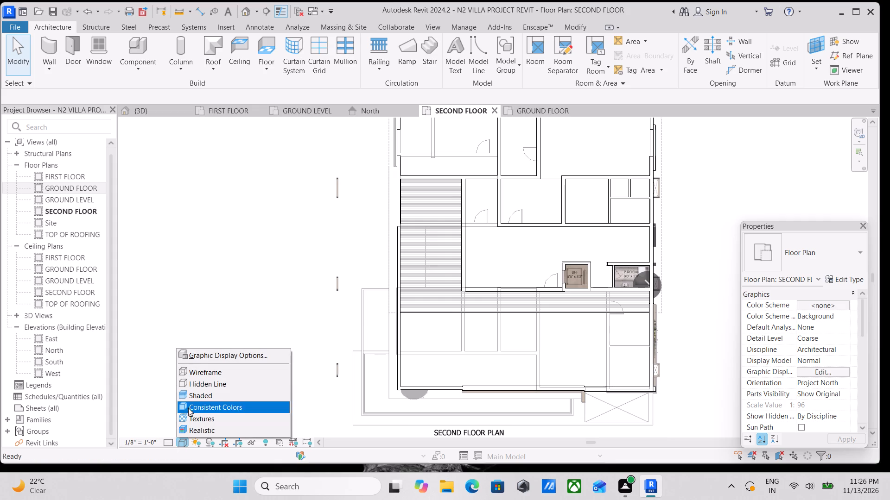
{"action": "left_click", "coordinate": [208, 374]}
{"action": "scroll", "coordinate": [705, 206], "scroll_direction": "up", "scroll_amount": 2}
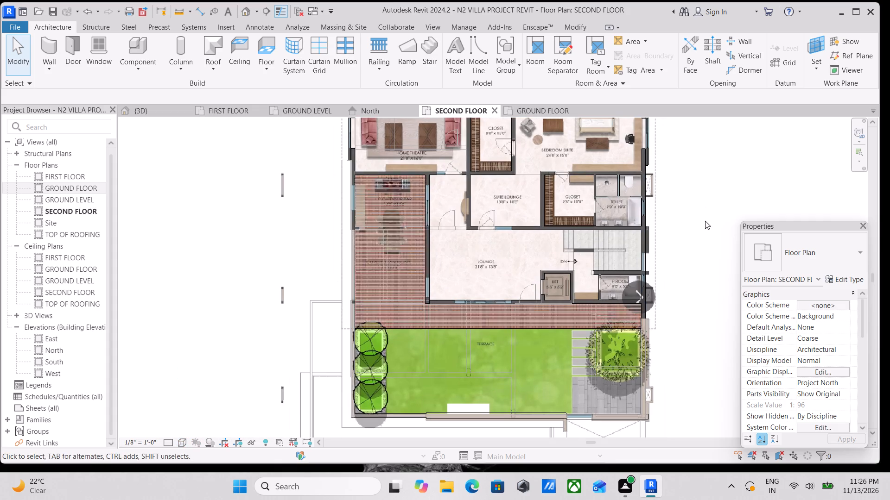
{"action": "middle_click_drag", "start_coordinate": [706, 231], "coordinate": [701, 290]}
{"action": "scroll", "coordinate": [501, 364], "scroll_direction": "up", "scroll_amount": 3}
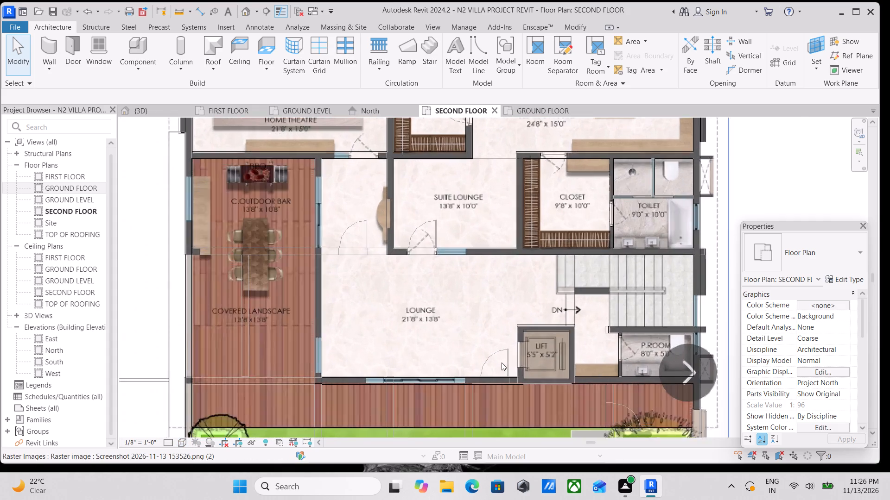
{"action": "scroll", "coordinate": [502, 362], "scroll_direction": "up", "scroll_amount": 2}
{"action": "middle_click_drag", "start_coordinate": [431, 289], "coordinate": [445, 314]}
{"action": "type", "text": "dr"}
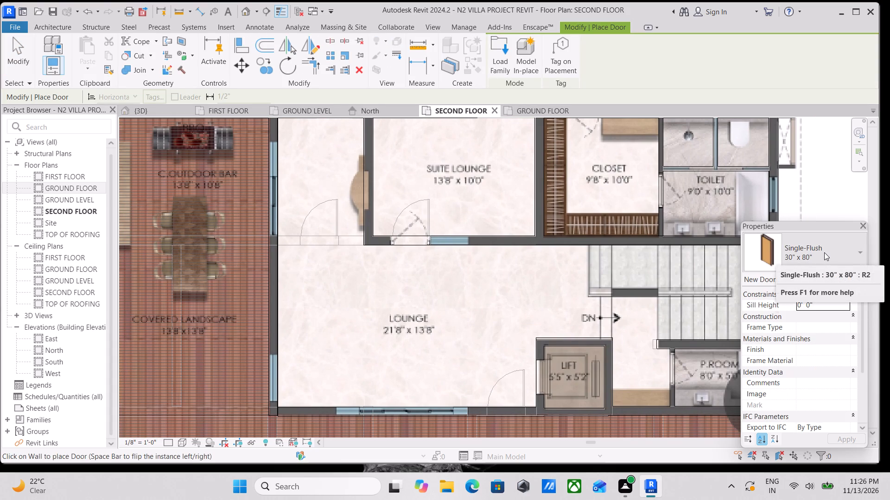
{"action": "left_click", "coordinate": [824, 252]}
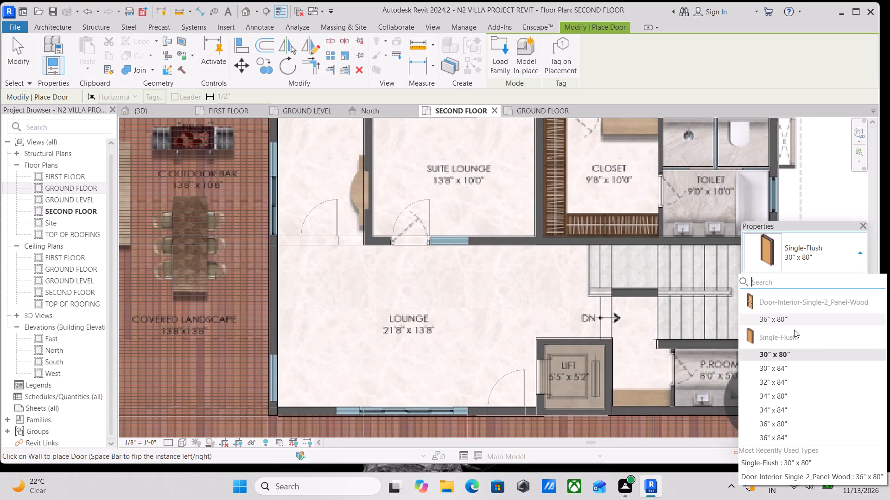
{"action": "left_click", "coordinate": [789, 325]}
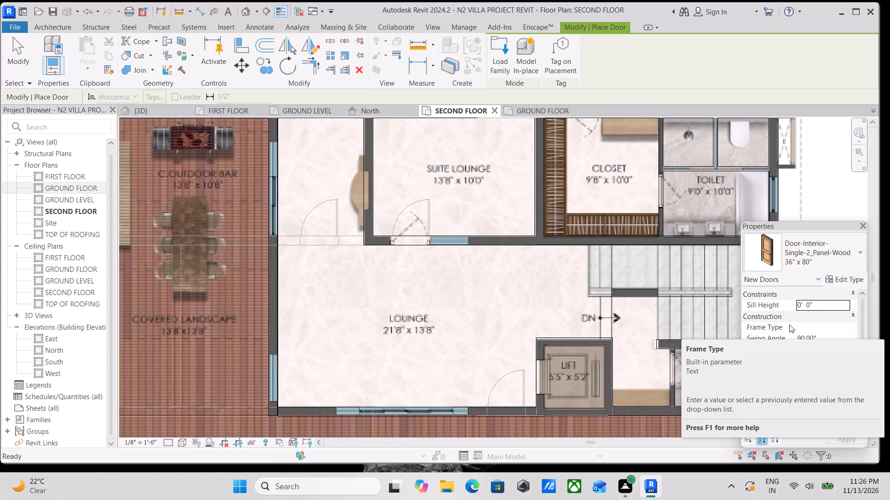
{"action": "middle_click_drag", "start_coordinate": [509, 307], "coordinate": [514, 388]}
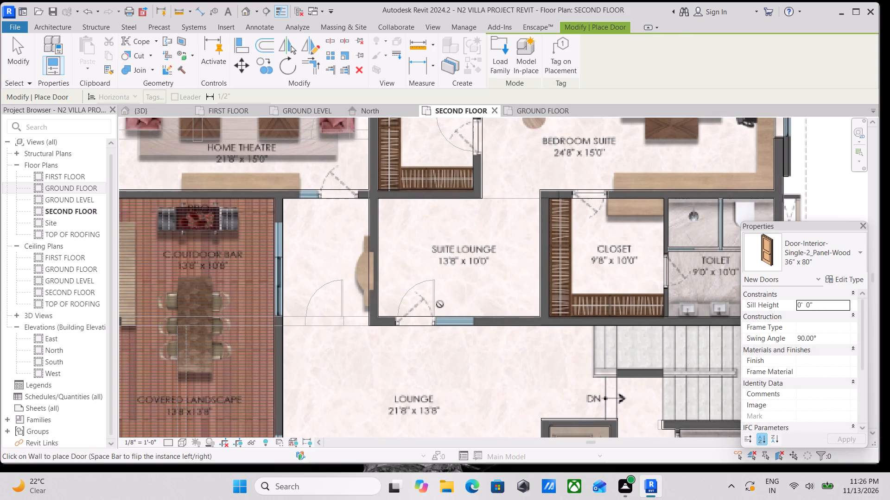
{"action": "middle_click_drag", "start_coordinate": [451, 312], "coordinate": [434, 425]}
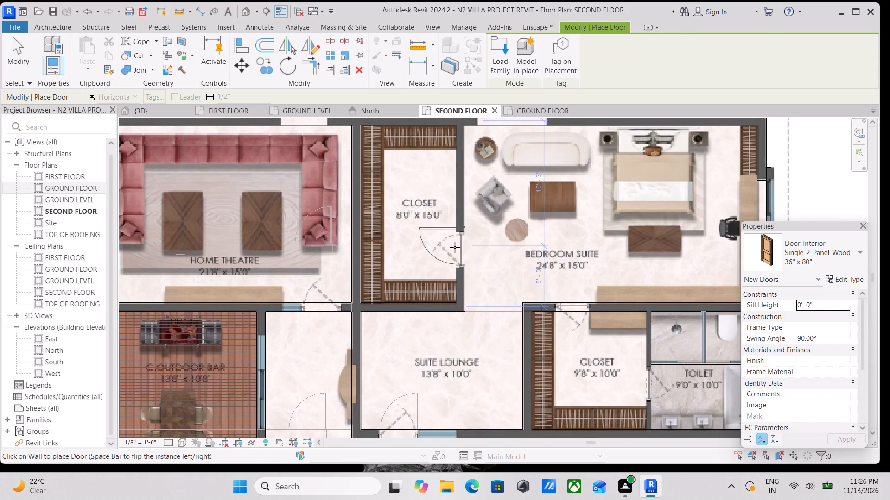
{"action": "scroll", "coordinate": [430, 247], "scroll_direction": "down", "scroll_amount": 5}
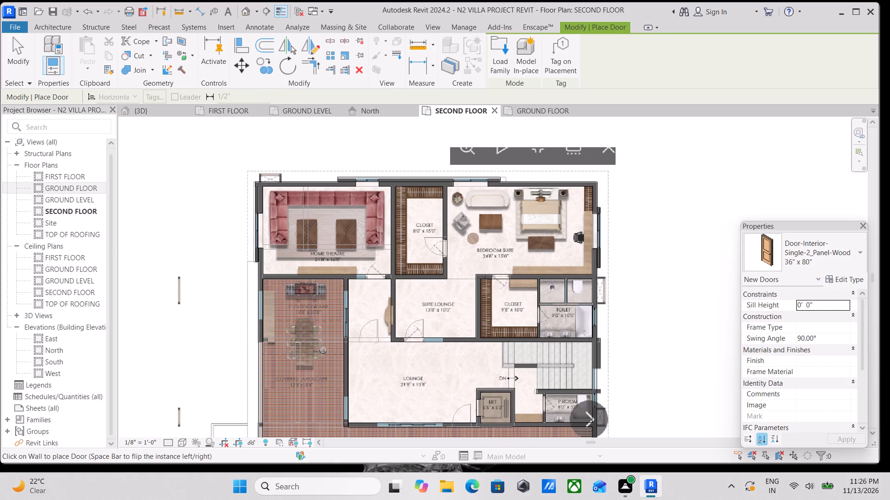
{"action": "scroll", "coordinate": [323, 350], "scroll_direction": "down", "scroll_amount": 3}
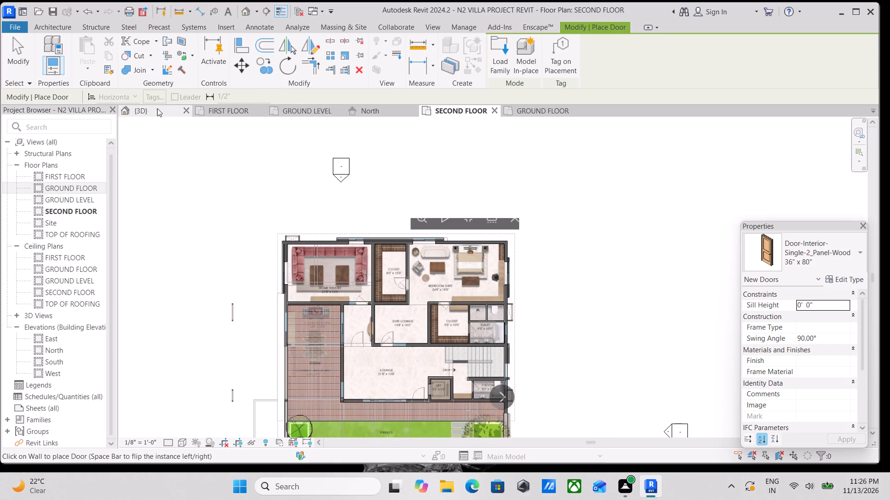
Inspect the villa's doors, glazing and wall openings from all sides in the 3D view.
{"action": "left_click", "coordinate": [147, 109]}
{"action": "scroll", "coordinate": [524, 300], "scroll_direction": "down", "scroll_amount": 1}
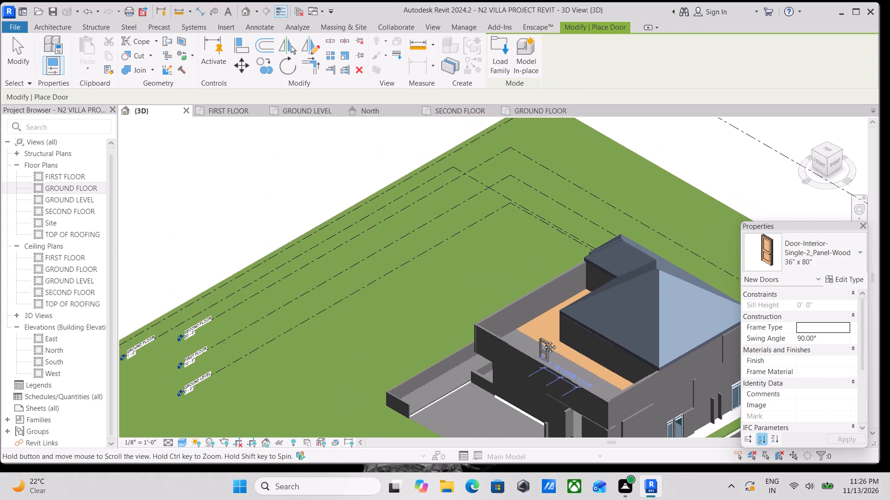
{"action": "scroll", "coordinate": [559, 370], "scroll_direction": "up", "scroll_amount": 3}
{"action": "scroll", "coordinate": [544, 406], "scroll_direction": "up", "scroll_amount": 2}
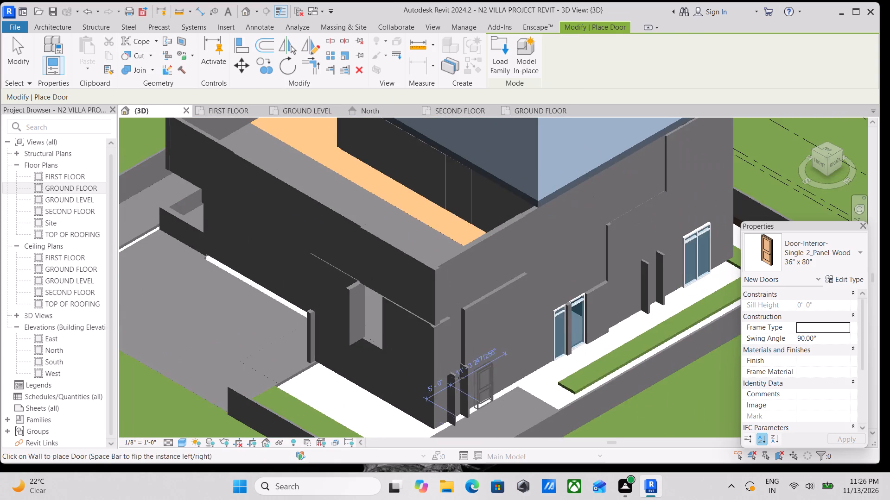
{"action": "scroll", "coordinate": [455, 370], "scroll_direction": "down", "scroll_amount": 1}
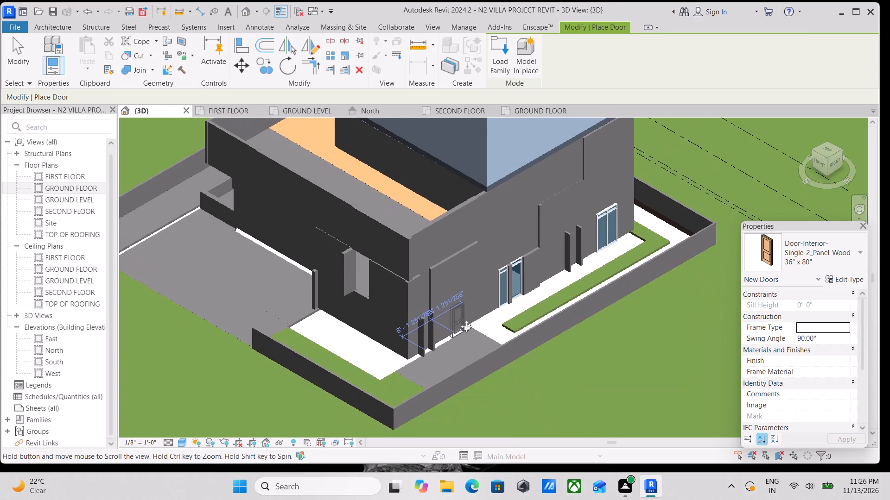
{"action": "middle_click_drag", "start_coordinate": [490, 340], "coordinate": [599, 268], "text": "shift"}
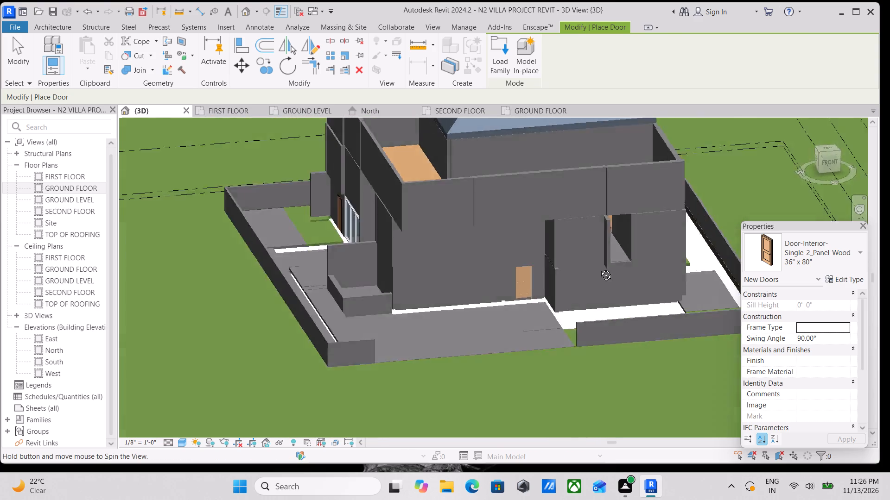
{"action": "middle_click_drag", "start_coordinate": [599, 268], "coordinate": [723, 278], "text": "shift"}
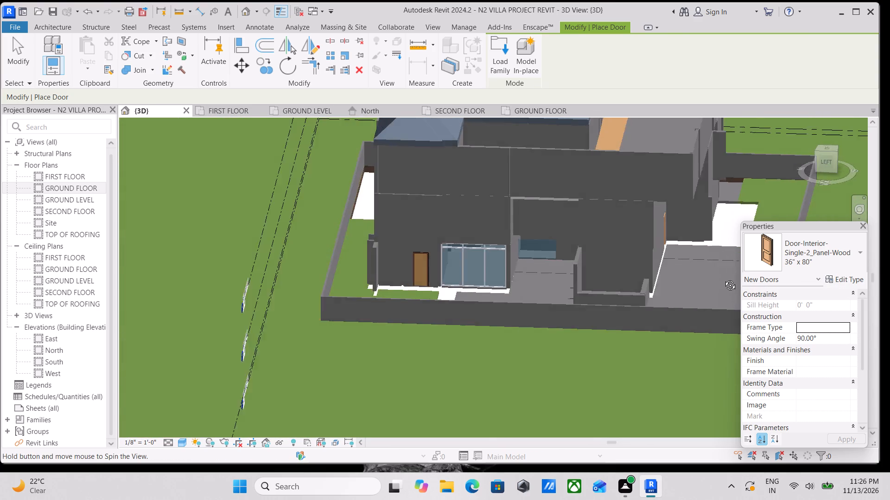
{"action": "middle_click_drag", "start_coordinate": [723, 278], "coordinate": [733, 295], "text": "shift"}
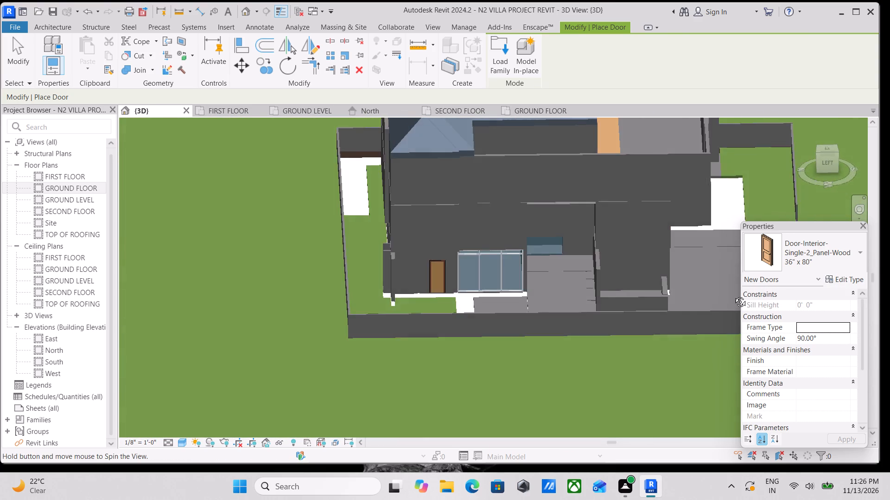
{"action": "middle_click_drag", "start_coordinate": [733, 295], "coordinate": [844, 312], "text": "shift"}
{"action": "middle_click_drag", "start_coordinate": [668, 304], "coordinate": [716, 278], "text": "shift"}
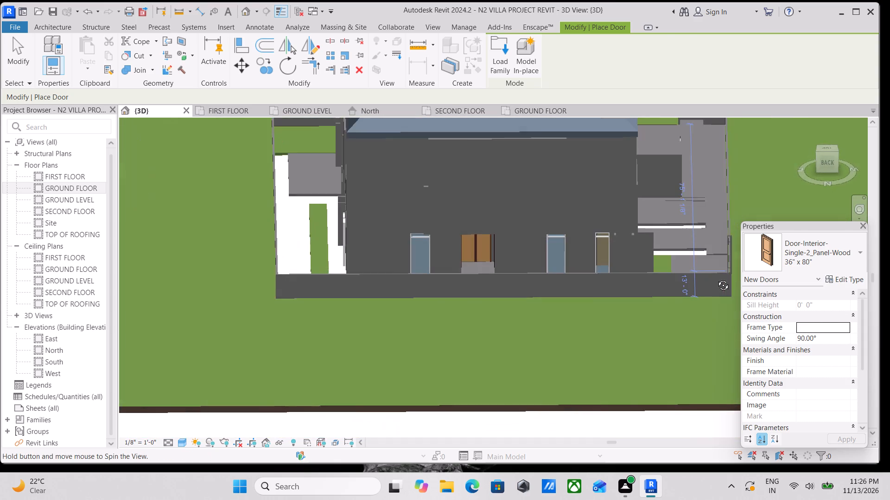
{"action": "middle_click_drag", "start_coordinate": [716, 278], "coordinate": [756, 275], "text": "shift"}
{"action": "middle_click_drag", "start_coordinate": [586, 281], "coordinate": [706, 322], "text": "shift"}
{"action": "middle_click_drag", "start_coordinate": [548, 323], "coordinate": [717, 274], "text": "shift"}
{"action": "middle_click_drag", "start_coordinate": [586, 298], "coordinate": [629, 281], "text": "shift"}
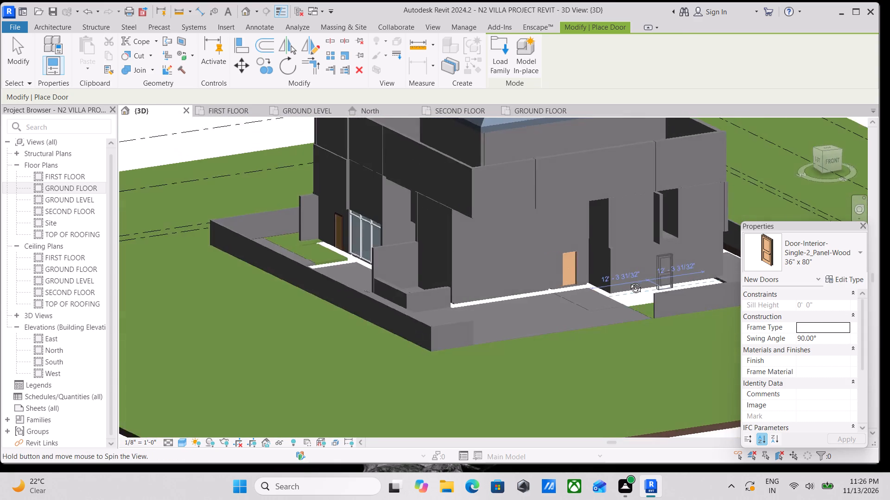
{"action": "middle_click_drag", "start_coordinate": [629, 281], "coordinate": [564, 406], "text": "shift"}
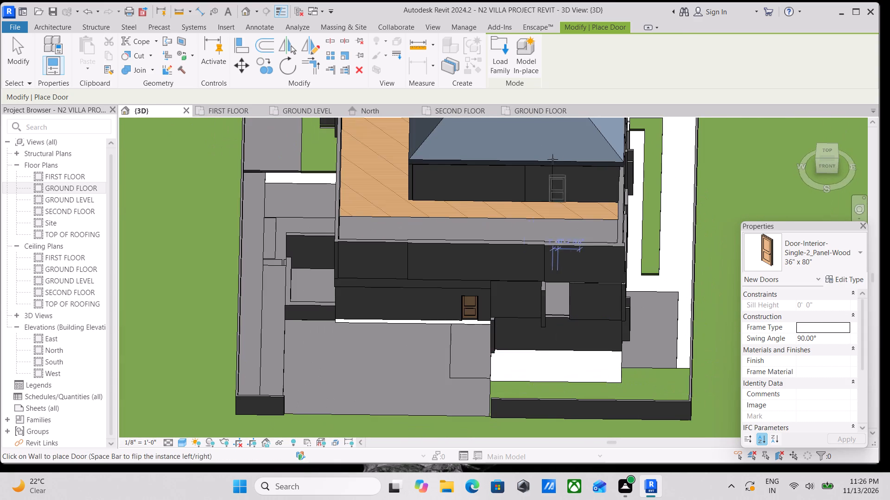
Return to the SECOND FLOOR plan and review the properties of the Door-Interior-Single-2_Panel-Wood 36" x 80" door type, leaving door placement.
{"action": "left_click", "coordinate": [468, 111]}
{"action": "scroll", "coordinate": [477, 319], "scroll_direction": "down", "scroll_amount": 1}
{"action": "middle_click_drag", "start_coordinate": [477, 318], "coordinate": [447, 234]}
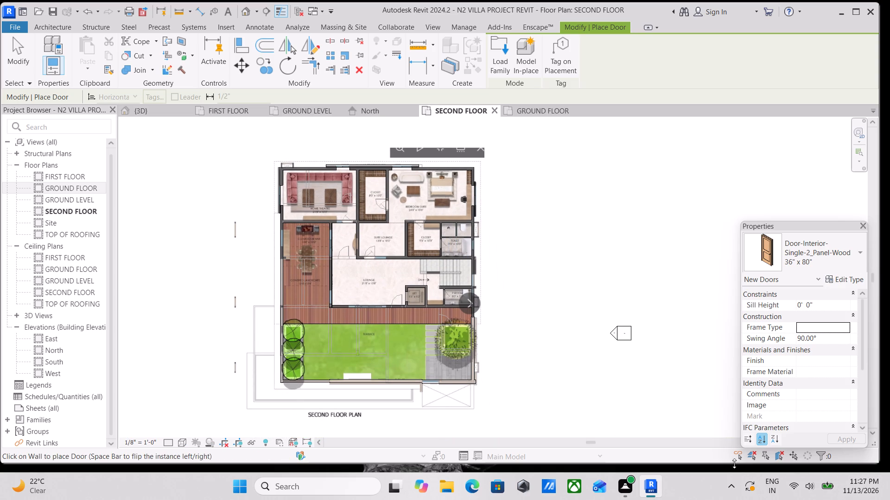
{"action": "scroll", "coordinate": [833, 369], "scroll_direction": "down", "scroll_amount": 3}
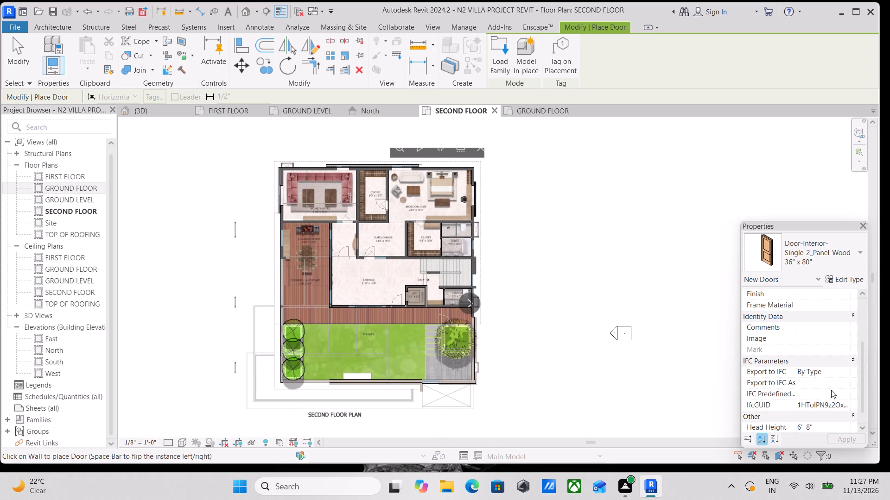
{"action": "scroll", "coordinate": [833, 390], "scroll_direction": "down", "scroll_amount": 5}
{"action": "scroll", "coordinate": [835, 389], "scroll_direction": "up", "scroll_amount": 5}
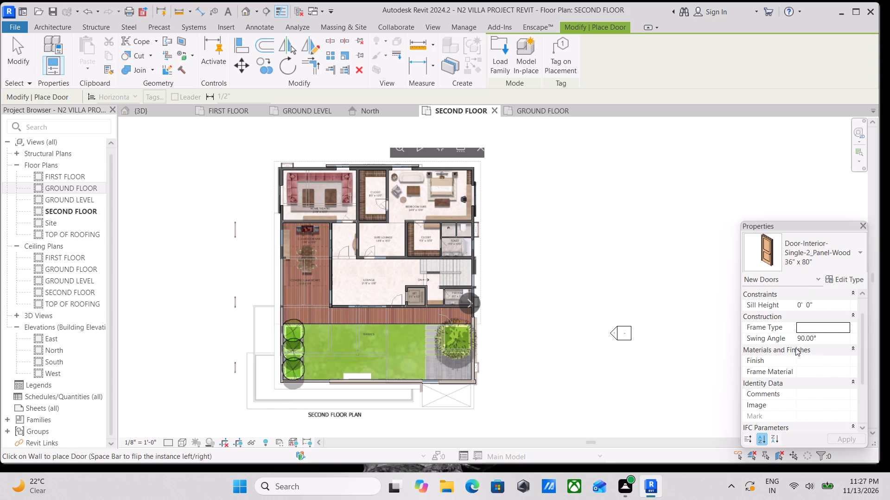
{"action": "scroll", "coordinate": [789, 335], "scroll_direction": "up", "scroll_amount": 2}
{"action": "scroll", "coordinate": [820, 314], "scroll_direction": "up", "scroll_amount": 3}
{"action": "key", "text": "Escape"}
{"action": "key", "text": "Escape"}
{"action": "key", "text": "Escape"}
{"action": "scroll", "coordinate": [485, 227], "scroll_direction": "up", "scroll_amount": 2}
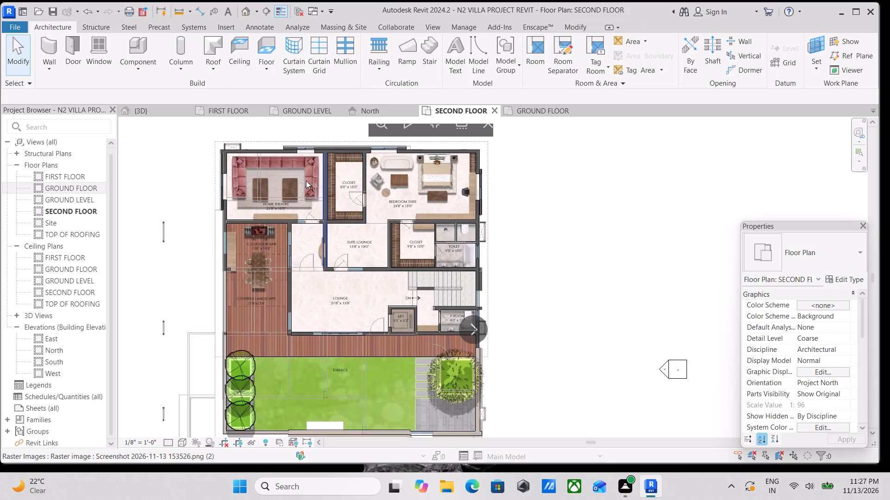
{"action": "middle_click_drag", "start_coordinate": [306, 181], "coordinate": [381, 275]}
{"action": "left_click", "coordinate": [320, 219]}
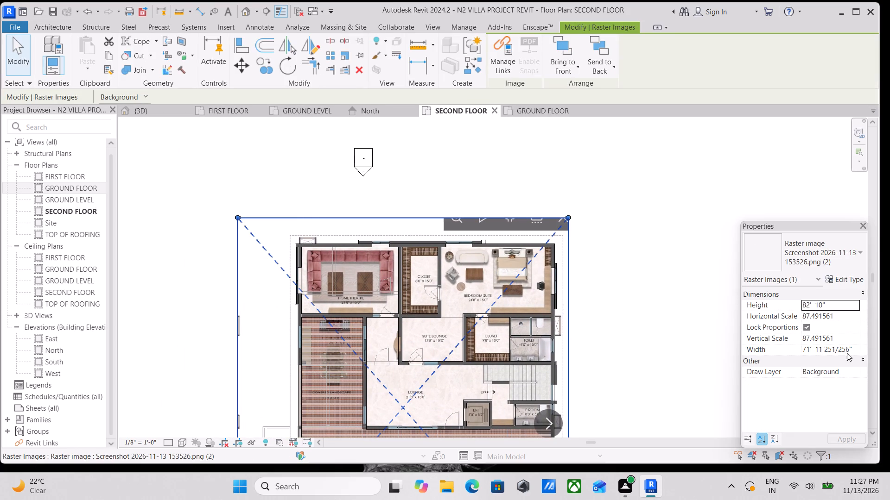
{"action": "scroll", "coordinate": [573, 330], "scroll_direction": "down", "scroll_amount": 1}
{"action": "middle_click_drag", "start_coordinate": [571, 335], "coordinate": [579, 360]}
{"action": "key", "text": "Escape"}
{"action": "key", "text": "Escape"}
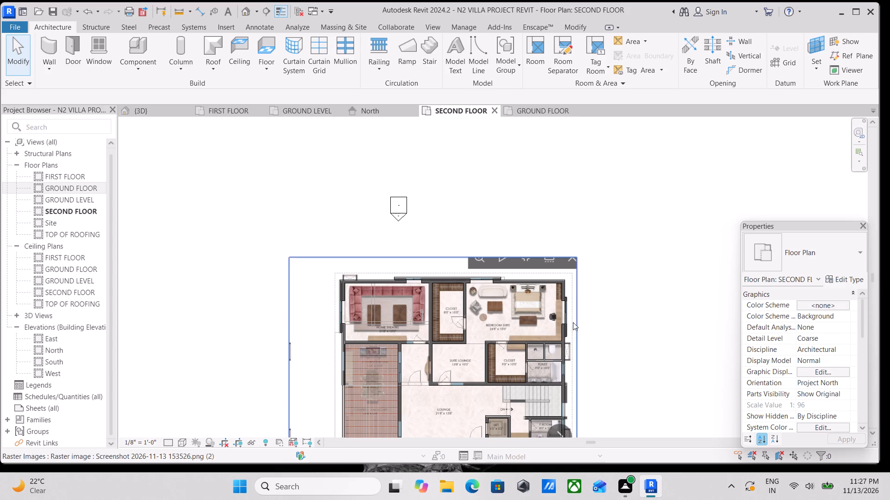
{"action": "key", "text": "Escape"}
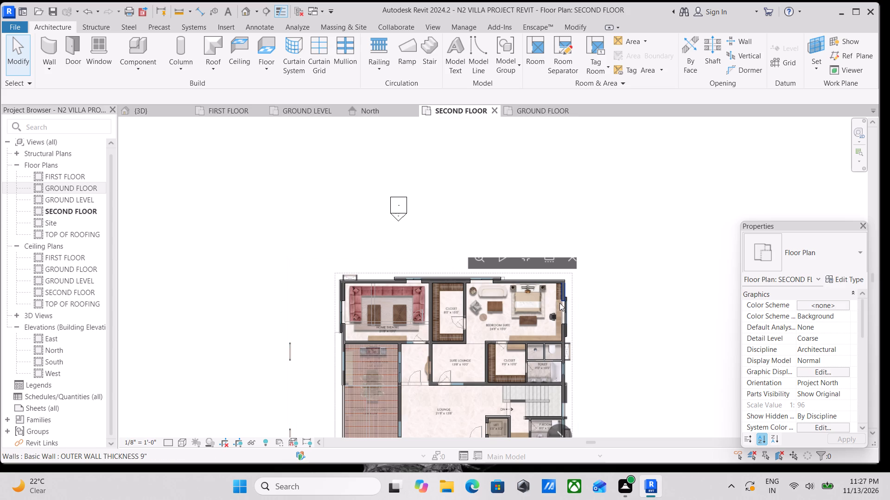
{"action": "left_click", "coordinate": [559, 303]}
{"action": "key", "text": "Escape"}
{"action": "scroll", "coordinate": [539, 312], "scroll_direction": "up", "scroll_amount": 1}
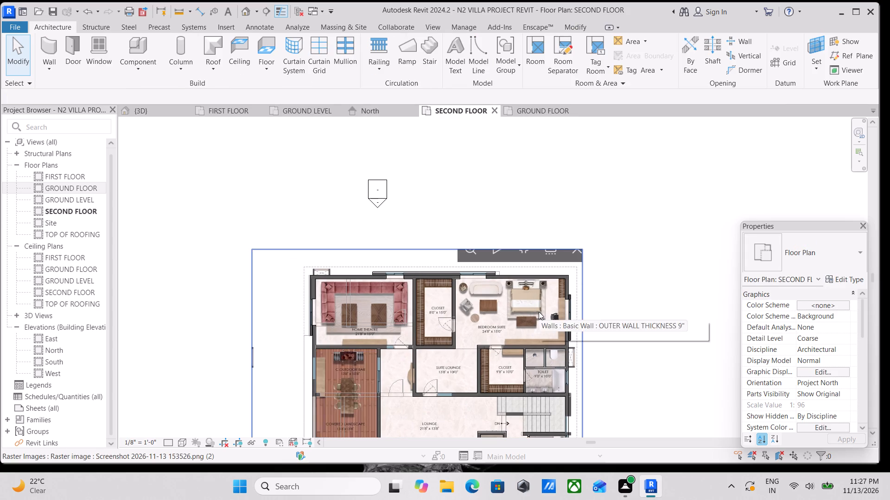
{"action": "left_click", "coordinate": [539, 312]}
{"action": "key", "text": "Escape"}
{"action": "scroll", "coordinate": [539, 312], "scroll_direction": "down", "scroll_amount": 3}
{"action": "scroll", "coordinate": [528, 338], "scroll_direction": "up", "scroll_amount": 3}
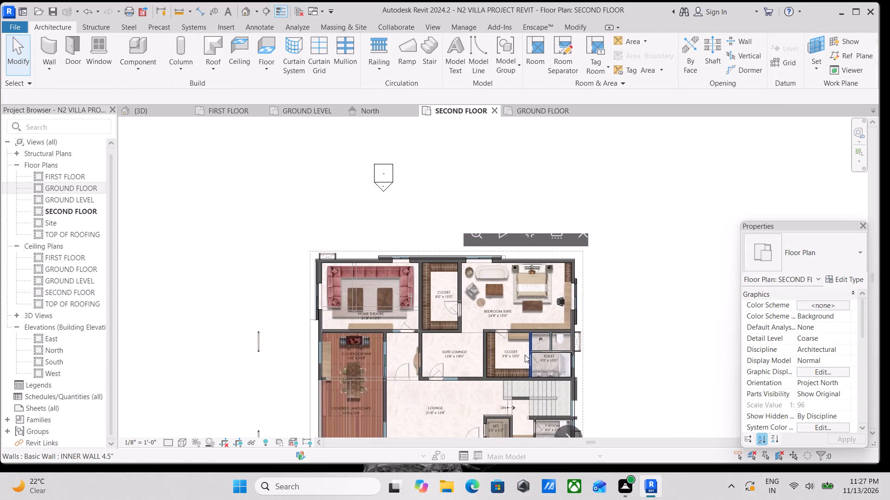
Set the SECOND FLOOR plan's underlay base level to None.
{"action": "scroll", "coordinate": [845, 374], "scroll_direction": "down", "scroll_amount": 2}
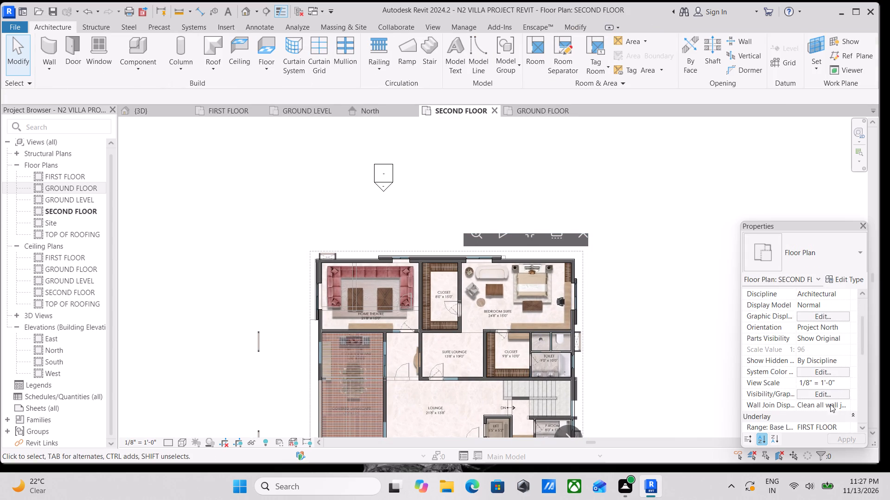
{"action": "scroll", "coordinate": [830, 404], "scroll_direction": "down", "scroll_amount": 1}
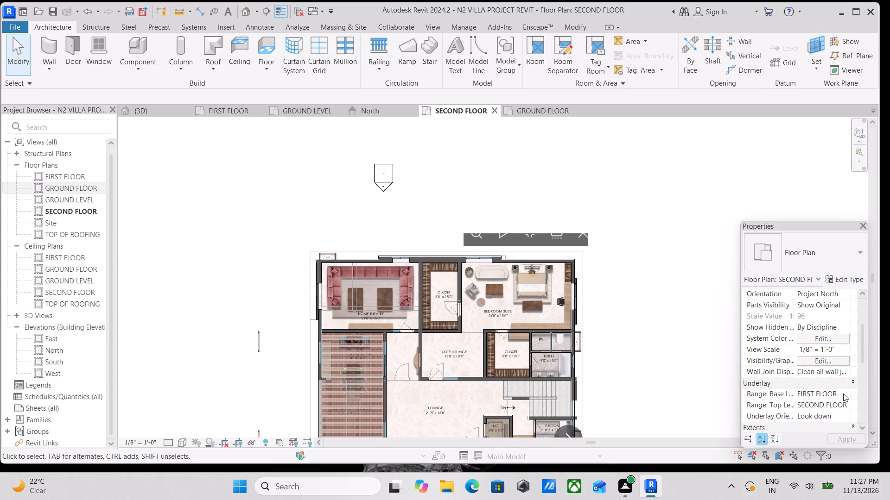
{"action": "left_click", "coordinate": [845, 394]}
{"action": "left_click", "coordinate": [837, 407]}
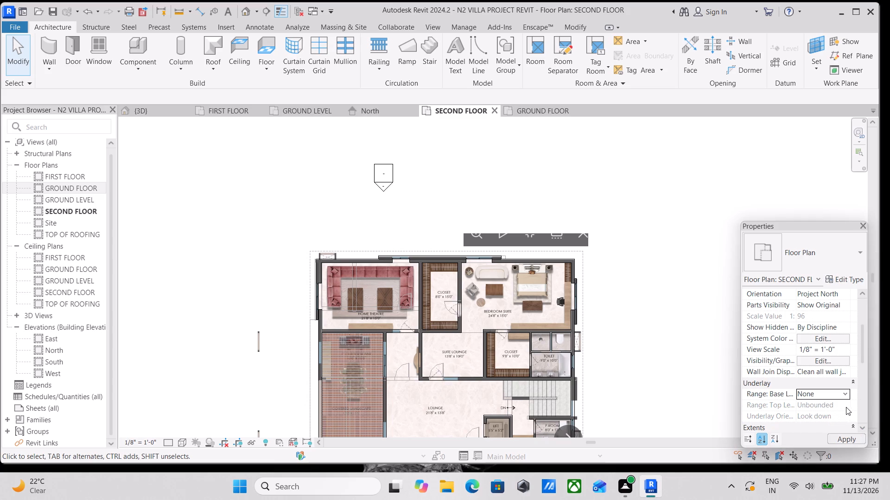
Place a Door-Interior-Single-2_Panel-Wood 36" x 80" door in the wall between Suite Lounge and Lounge, 3'-6" along from the corner.
{"action": "scroll", "coordinate": [502, 353], "scroll_direction": "up", "scroll_amount": 4}
{"action": "scroll", "coordinate": [444, 311], "scroll_direction": "up", "scroll_amount": 2}
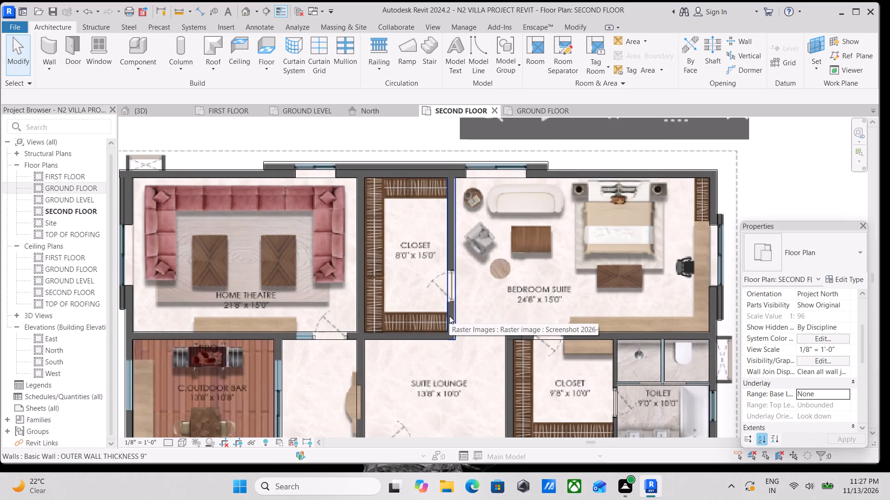
{"action": "middle_click_drag", "start_coordinate": [449, 316], "coordinate": [453, 330]}
{"action": "type", "text": "dr"}
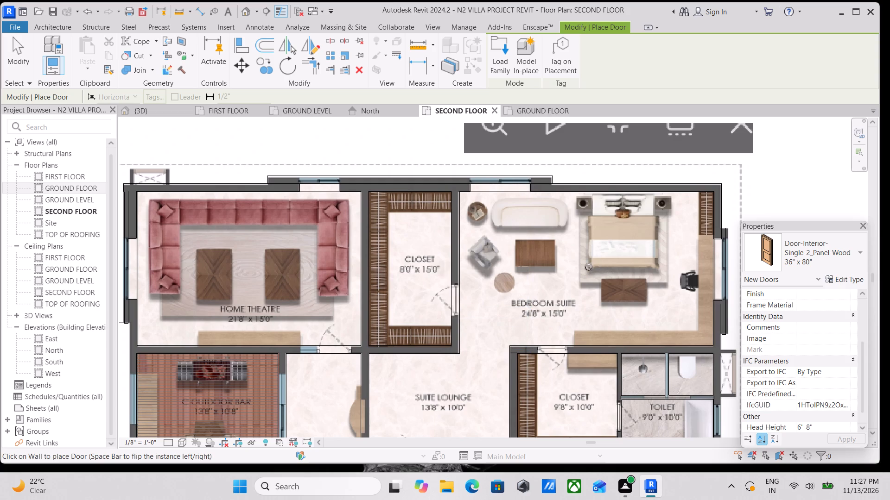
{"action": "left_click", "coordinate": [814, 265]}
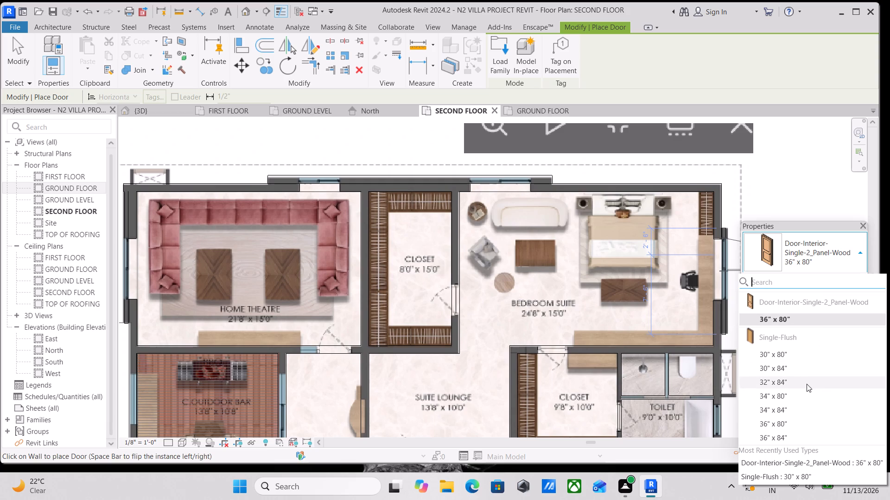
{"action": "left_click", "coordinate": [792, 315]}
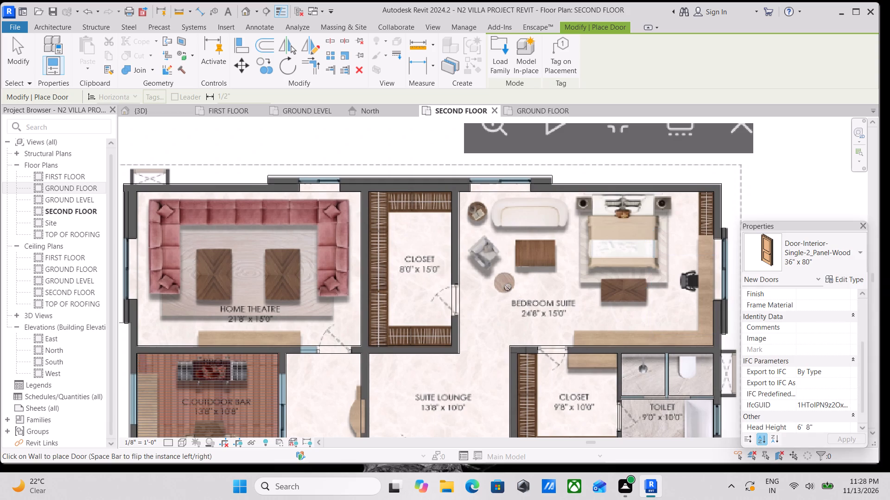
{"action": "middle_click_drag", "start_coordinate": [507, 287], "coordinate": [510, 216]}
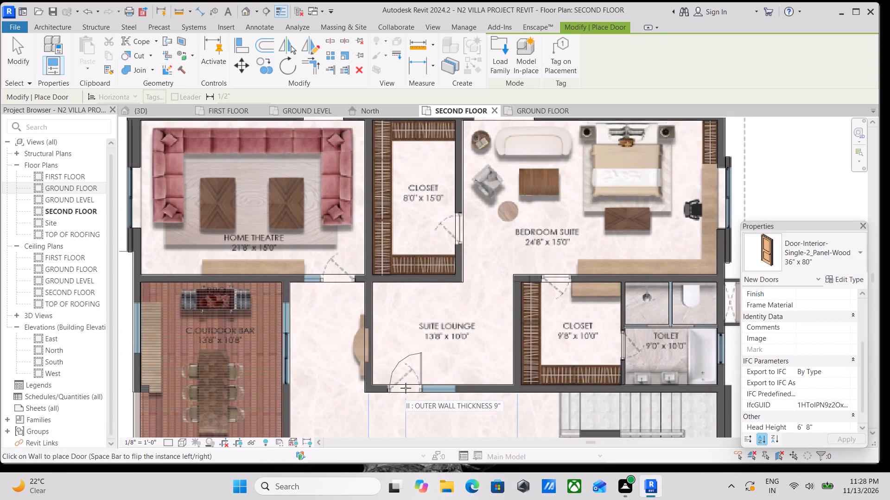
{"action": "left_click", "coordinate": [406, 388]}
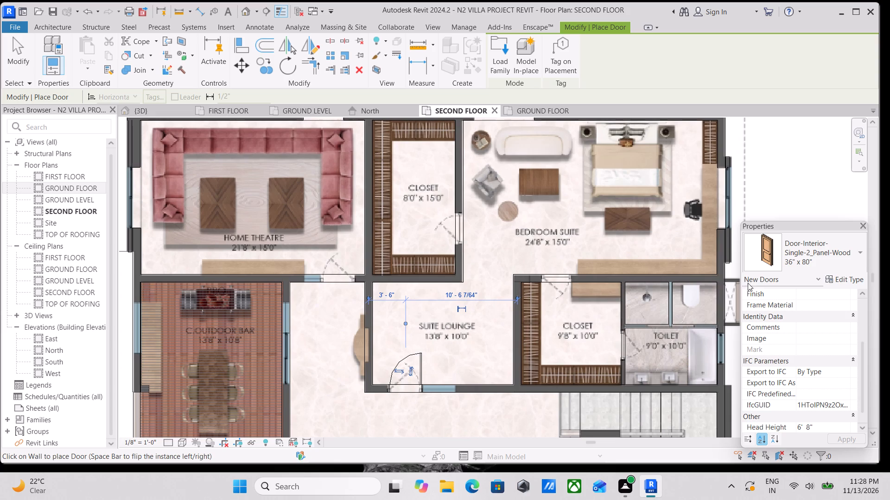
Place a Single-Flush 30" x 80" door in the opening between the 9'8" x 10'0" closet and the toilet, swinging into the toilet.
{"action": "scroll", "coordinate": [292, 303], "scroll_direction": "down", "scroll_amount": 3}
{"action": "middle_click_drag", "start_coordinate": [292, 303], "coordinate": [370, 159]}
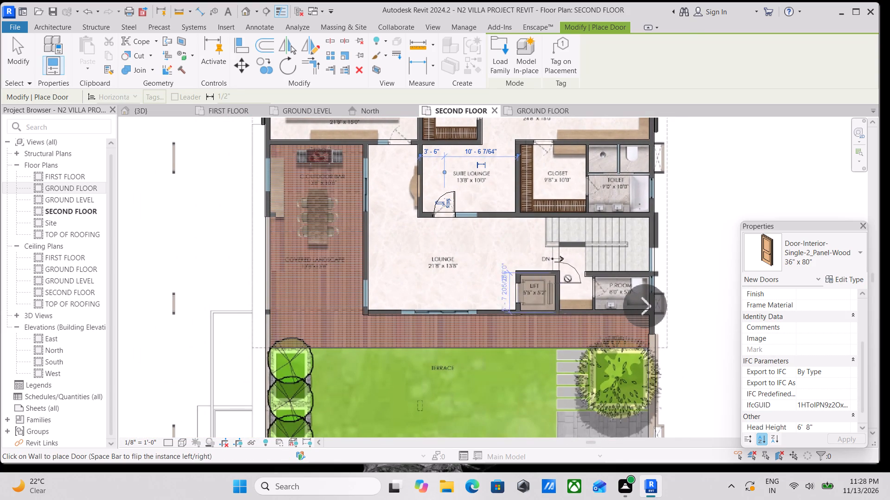
{"action": "middle_click_drag", "start_coordinate": [602, 248], "coordinate": [566, 374]}
{"action": "scroll", "coordinate": [566, 380], "scroll_direction": "up", "scroll_amount": 1}
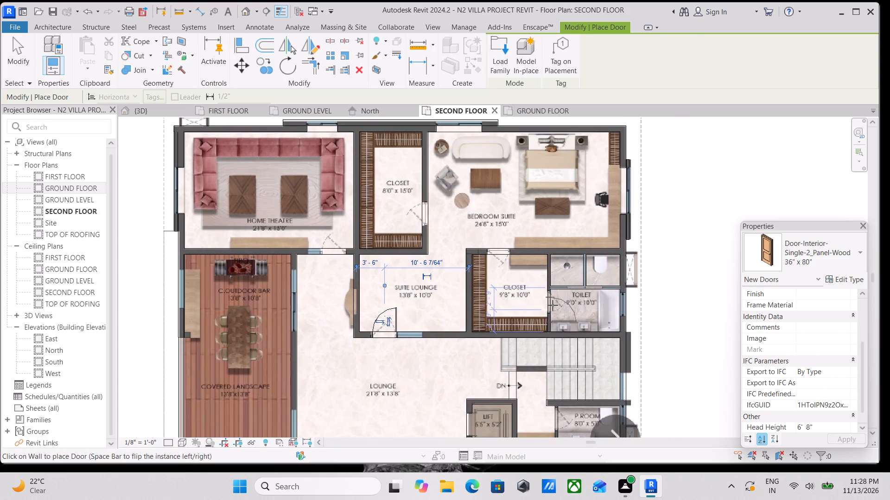
{"action": "left_click", "coordinate": [851, 265]}
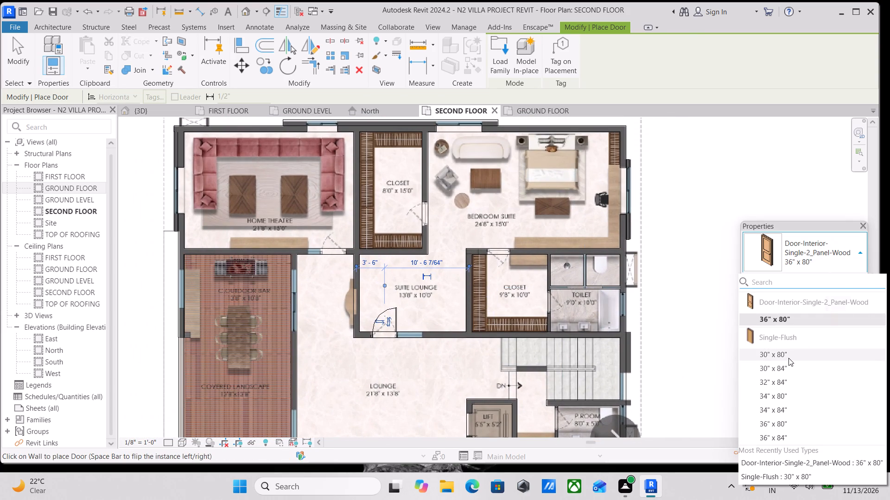
{"action": "left_click", "coordinate": [788, 358]}
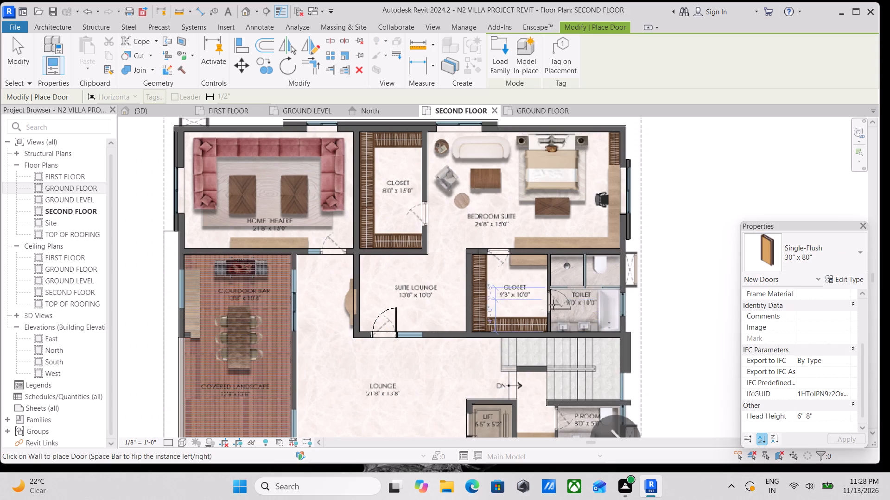
{"action": "scroll", "coordinate": [556, 306], "scroll_direction": "up", "scroll_amount": 5}
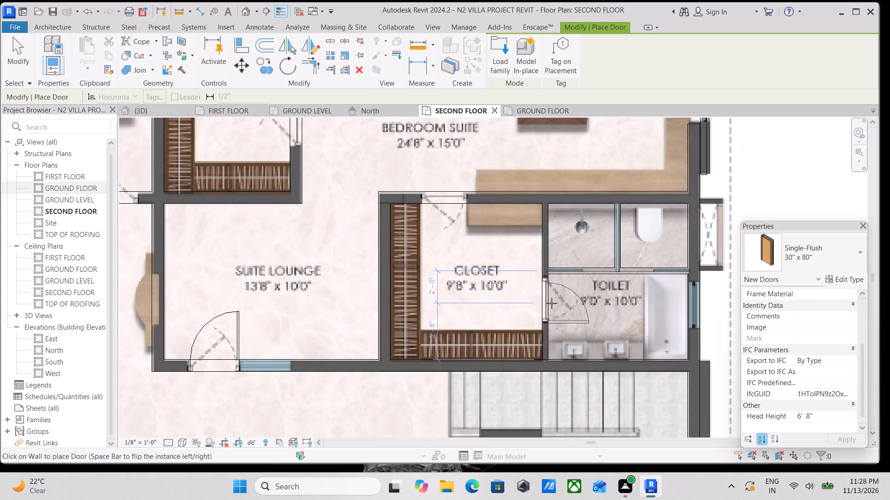
{"action": "key", "text": "space"}
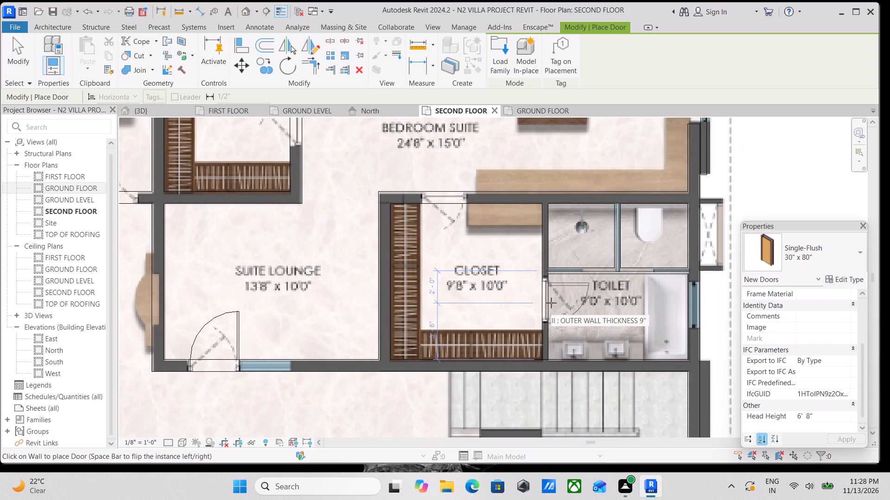
{"action": "scroll", "coordinate": [551, 303], "scroll_direction": "up", "scroll_amount": 1}
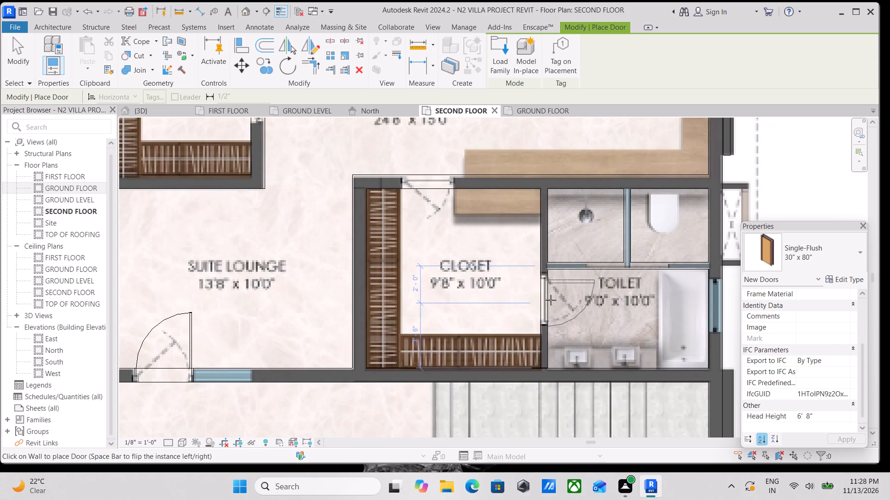
{"action": "left_click", "coordinate": [550, 298]}
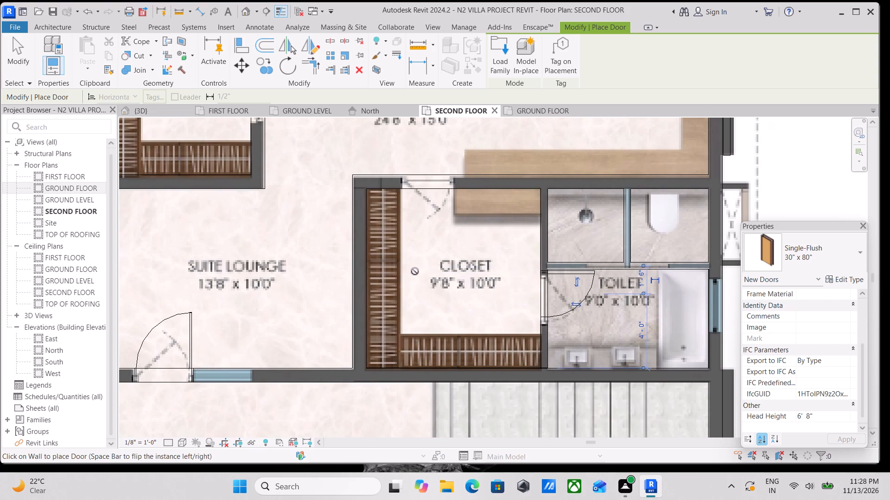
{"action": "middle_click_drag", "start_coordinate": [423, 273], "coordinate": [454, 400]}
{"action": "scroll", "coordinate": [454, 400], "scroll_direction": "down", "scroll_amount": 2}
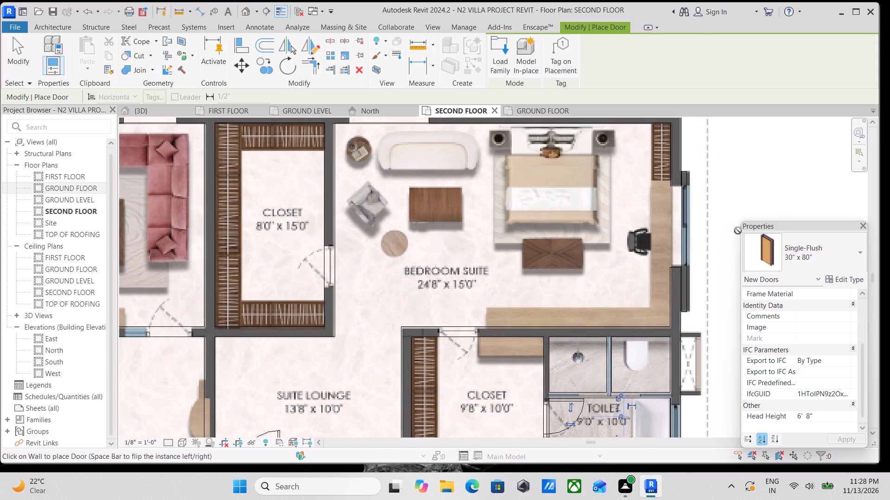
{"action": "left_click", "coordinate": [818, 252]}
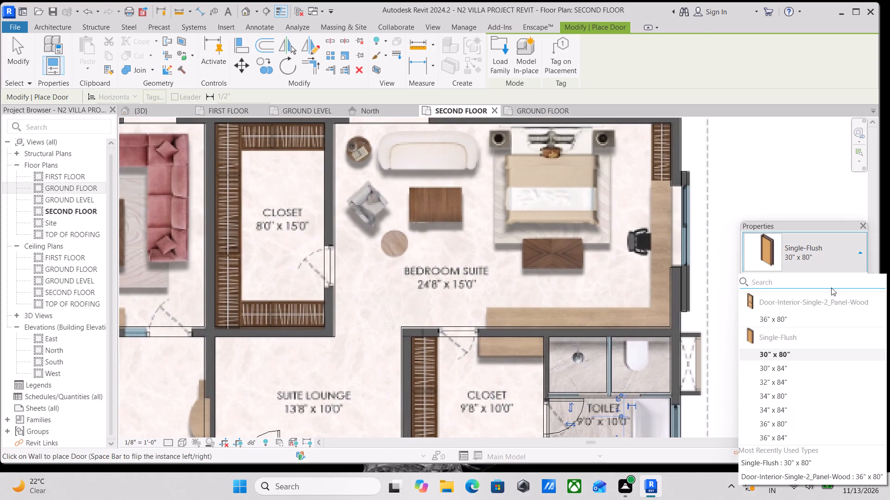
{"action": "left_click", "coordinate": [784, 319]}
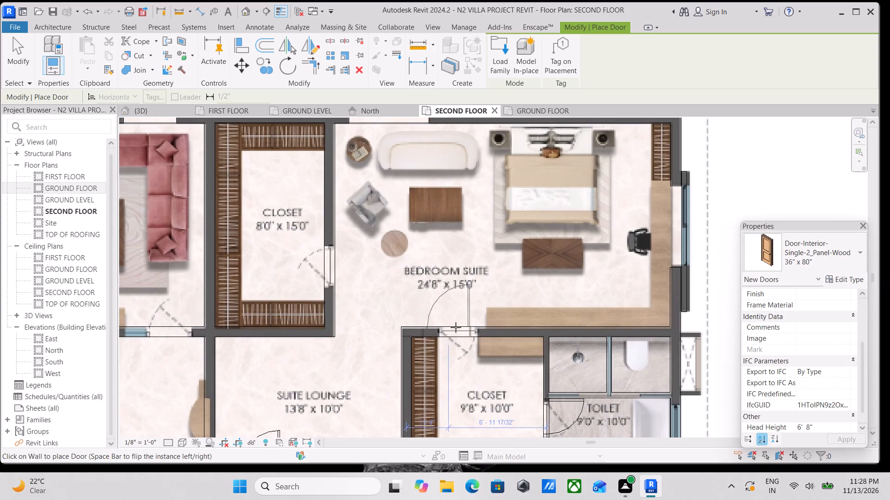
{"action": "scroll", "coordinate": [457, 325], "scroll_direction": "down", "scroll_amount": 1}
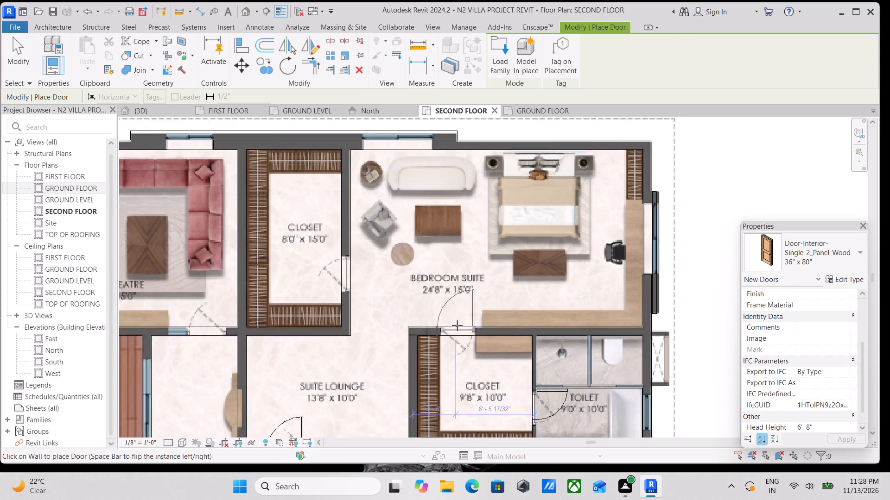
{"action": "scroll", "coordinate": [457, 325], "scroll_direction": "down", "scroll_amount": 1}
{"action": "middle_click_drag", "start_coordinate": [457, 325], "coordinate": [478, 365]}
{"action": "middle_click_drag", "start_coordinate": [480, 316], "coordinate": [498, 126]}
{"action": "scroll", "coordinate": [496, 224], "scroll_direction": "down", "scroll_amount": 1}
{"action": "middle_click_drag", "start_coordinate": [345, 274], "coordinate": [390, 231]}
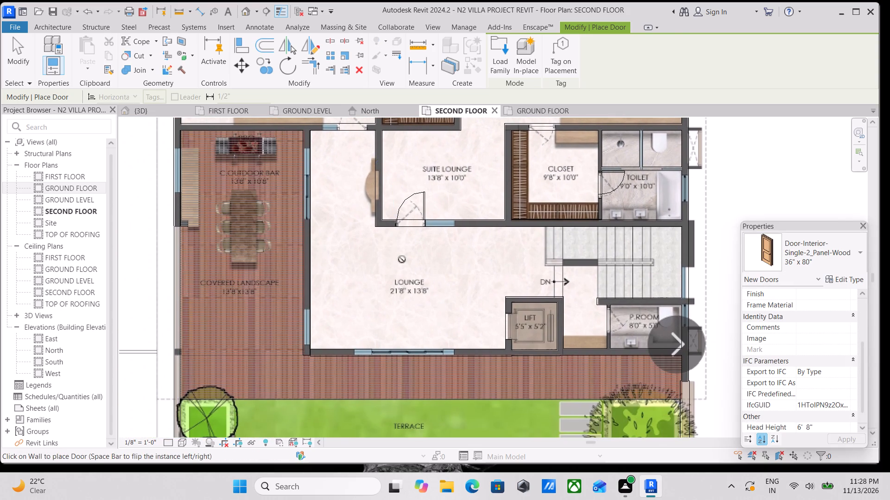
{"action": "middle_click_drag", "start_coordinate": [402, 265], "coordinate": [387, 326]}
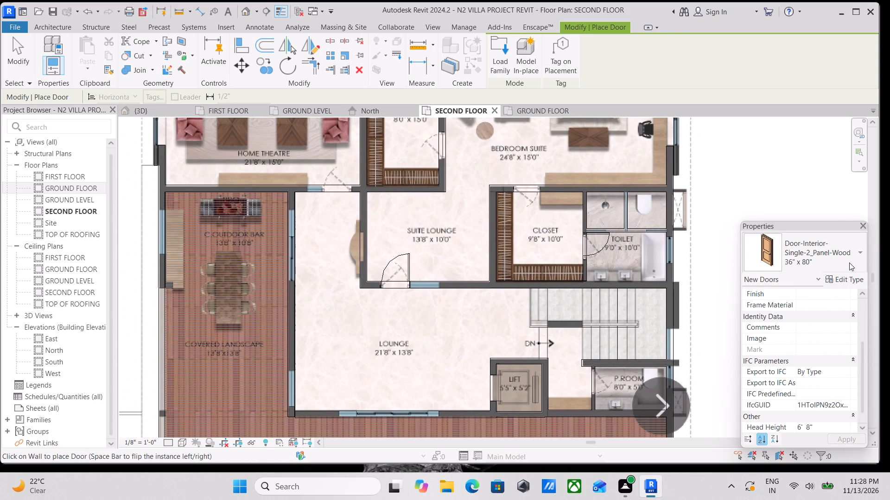
Place a Single-Flush 30" x 80" door between the Bedroom Suite and the 9'8" x 10'0" closet, 3'-6" along the wall, swinging into the bedroom.
{"action": "left_click", "coordinate": [852, 258]}
{"action": "left_click", "coordinate": [786, 356]}
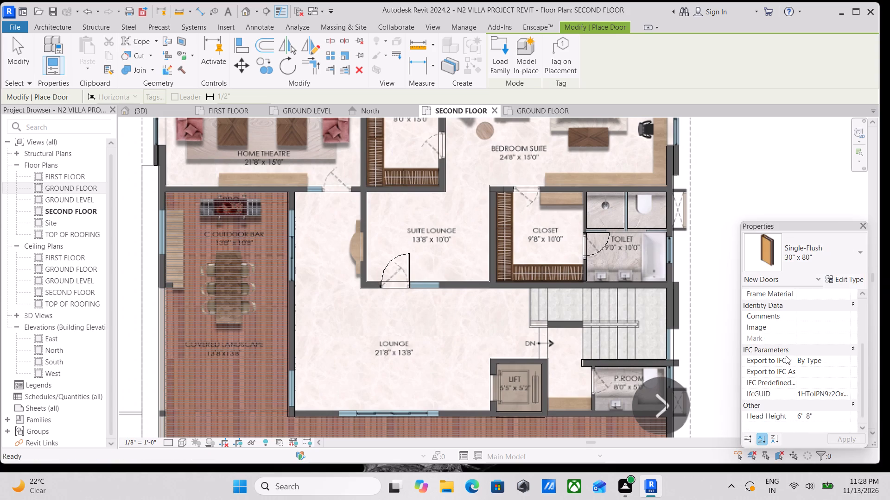
{"action": "middle_click_drag", "start_coordinate": [673, 277], "coordinate": [665, 356]}
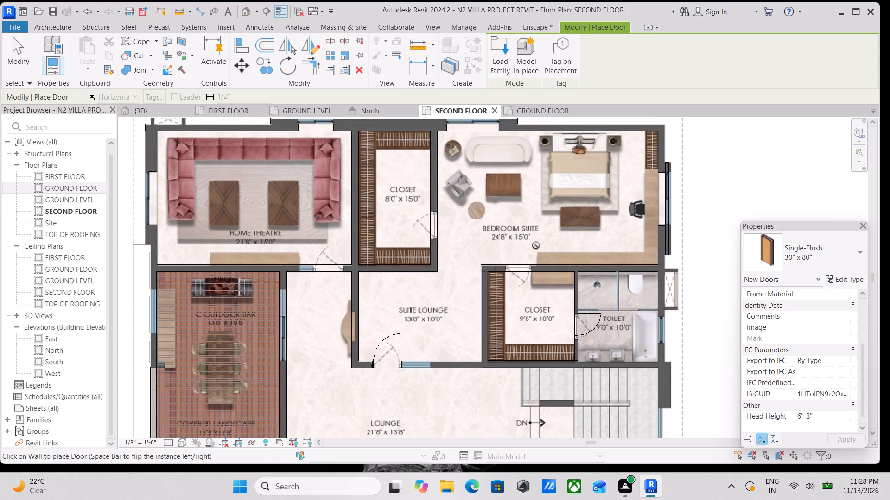
{"action": "left_click", "coordinate": [516, 266]}
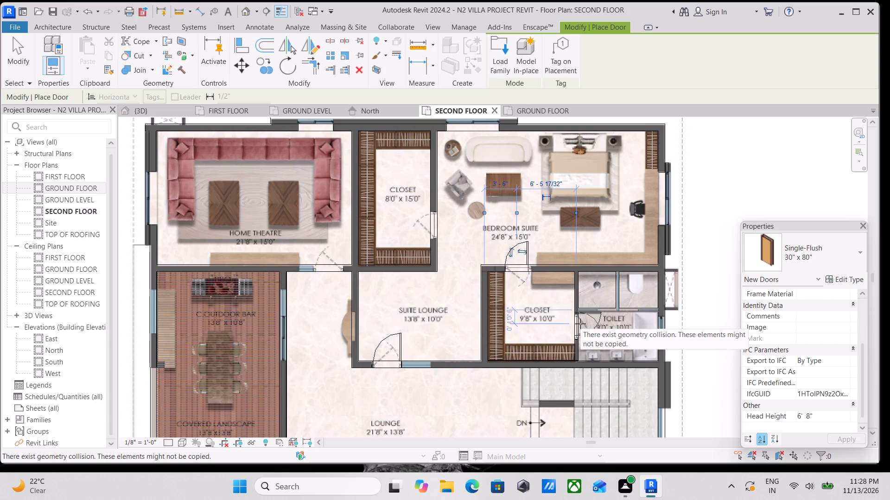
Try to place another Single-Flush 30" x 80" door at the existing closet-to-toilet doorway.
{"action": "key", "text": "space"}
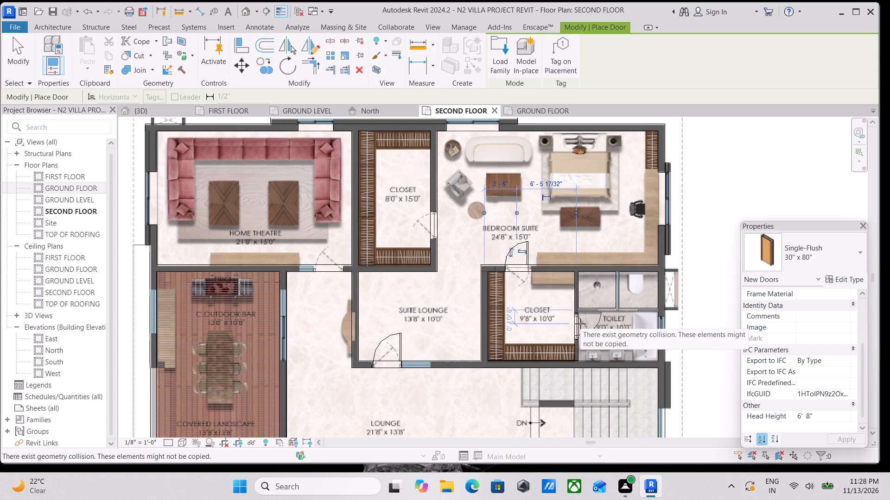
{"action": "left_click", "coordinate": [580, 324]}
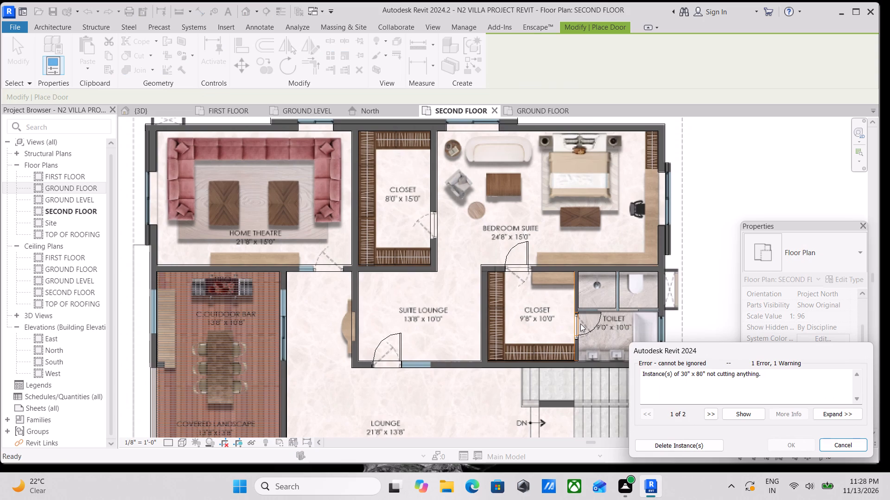
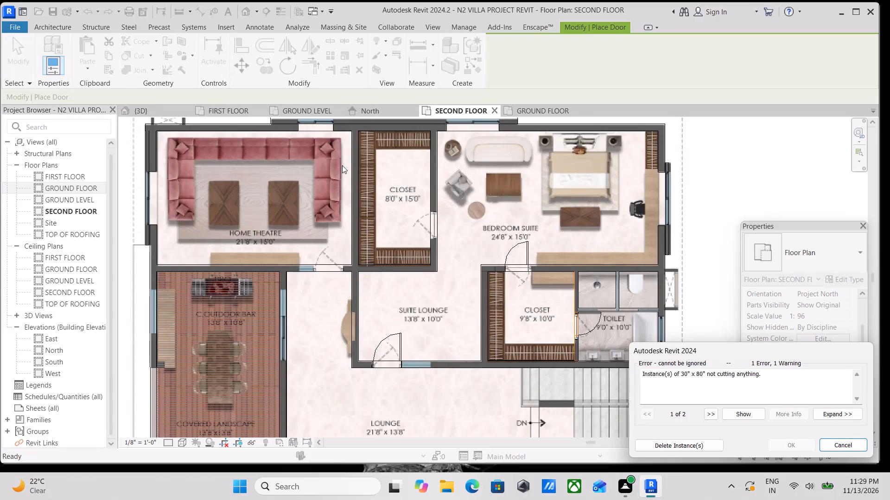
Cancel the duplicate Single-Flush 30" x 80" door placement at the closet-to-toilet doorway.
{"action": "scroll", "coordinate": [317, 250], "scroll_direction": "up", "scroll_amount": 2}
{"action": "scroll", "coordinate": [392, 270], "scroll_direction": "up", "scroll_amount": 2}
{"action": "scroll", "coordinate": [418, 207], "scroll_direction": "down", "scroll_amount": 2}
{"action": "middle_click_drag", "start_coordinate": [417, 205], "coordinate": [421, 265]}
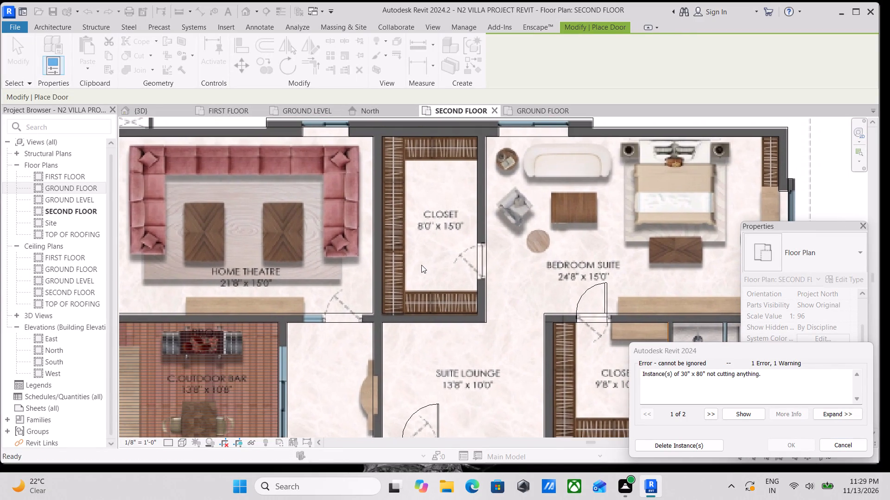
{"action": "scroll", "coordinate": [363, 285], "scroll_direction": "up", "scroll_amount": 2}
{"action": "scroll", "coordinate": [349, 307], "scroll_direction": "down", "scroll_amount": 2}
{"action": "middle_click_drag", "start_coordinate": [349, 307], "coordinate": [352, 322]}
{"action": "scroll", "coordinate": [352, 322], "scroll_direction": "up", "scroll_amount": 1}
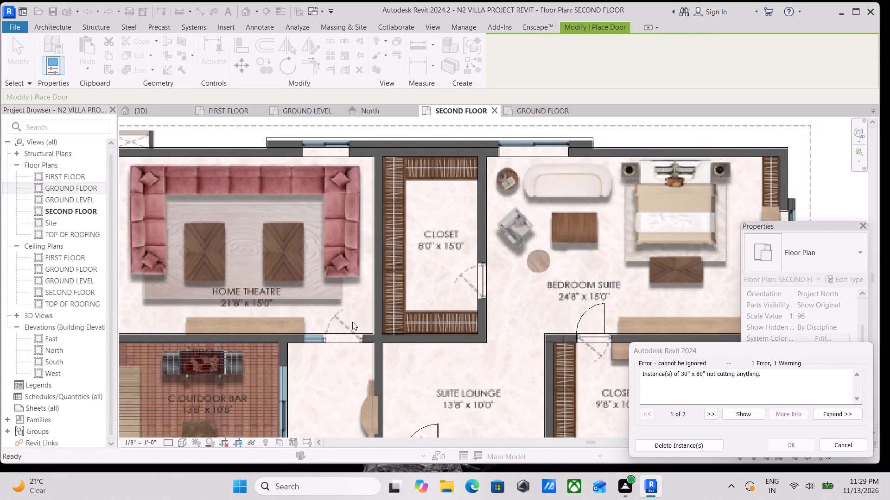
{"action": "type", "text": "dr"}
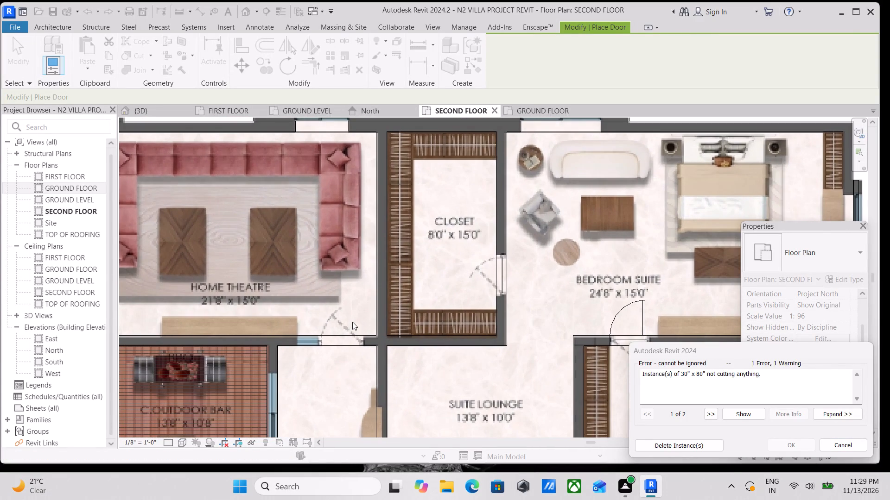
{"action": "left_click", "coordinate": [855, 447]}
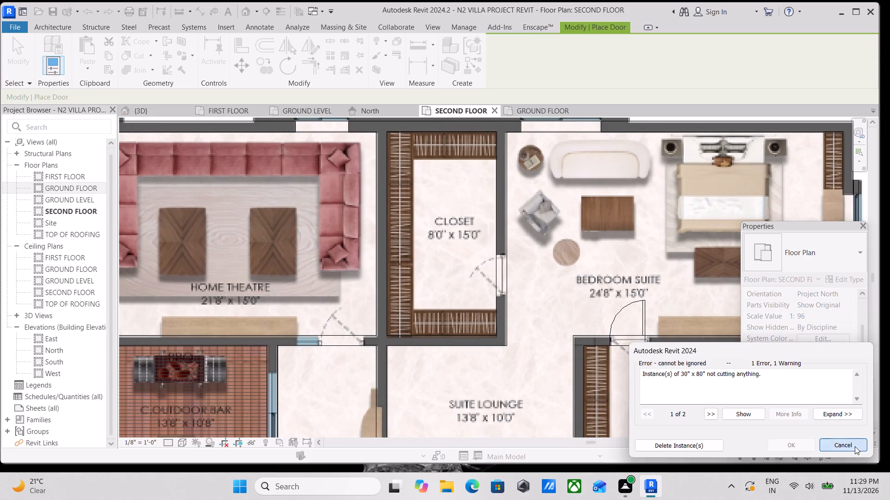
Place a matching Single-Flush 30" x 80" door in the Home Theatre doorway, 3'-0" from the corner wall, swinging into the theatre.
{"action": "scroll", "coordinate": [295, 183], "scroll_direction": "up", "scroll_amount": 1}
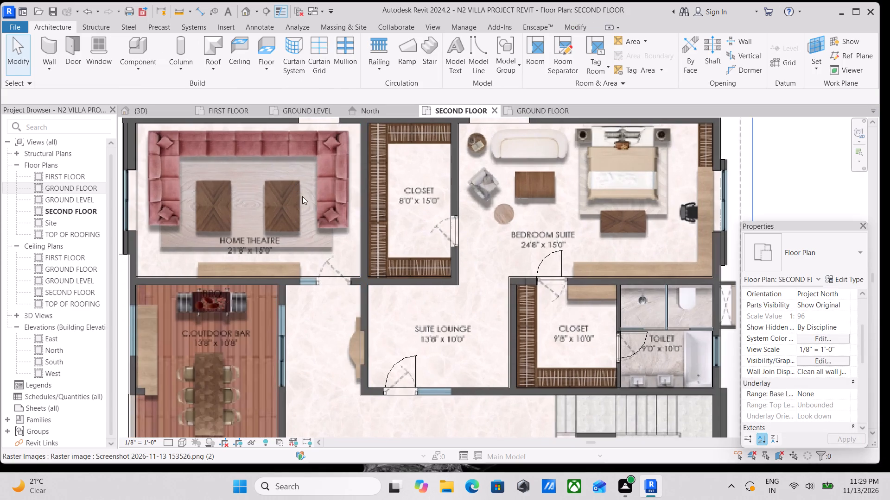
{"action": "scroll", "coordinate": [321, 286], "scroll_direction": "up", "scroll_amount": 2}
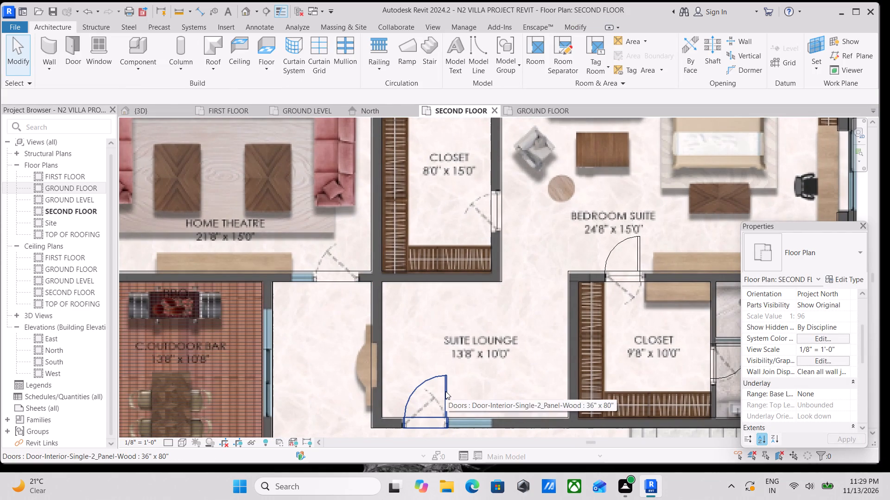
{"action": "left_click", "coordinate": [445, 391]}
{"action": "left_click", "coordinate": [638, 249]}
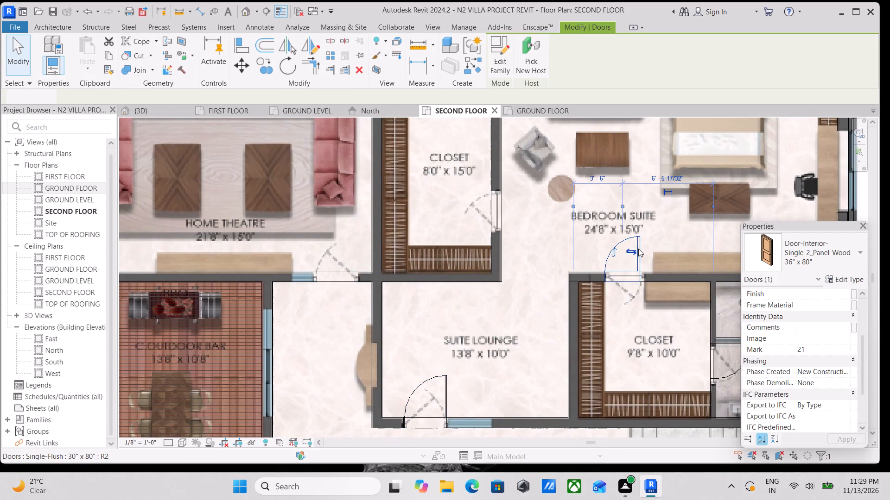
{"action": "type", "text": "cs"}
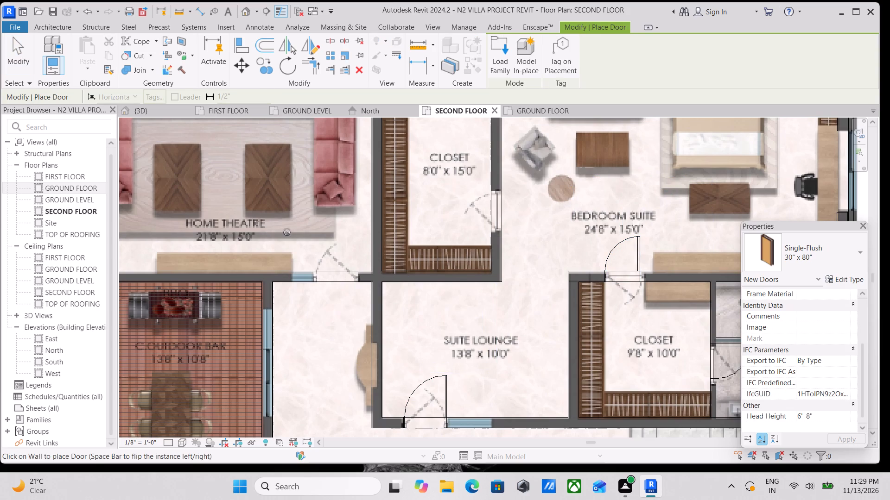
{"action": "left_click", "coordinate": [337, 275]}
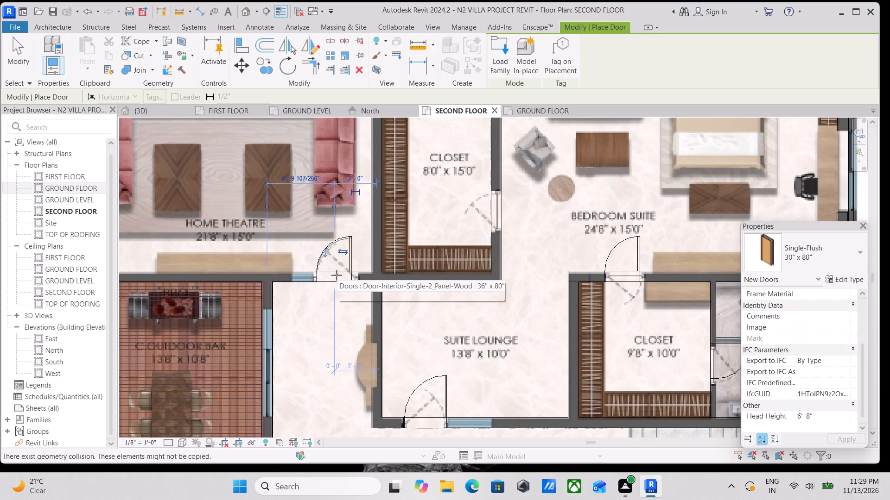
Place a Single-Flush 30" x 80" door between the 8'0" x 15'0" closet and the Bedroom Suite, swinging into the closet.
{"action": "left_click", "coordinate": [491, 208]}
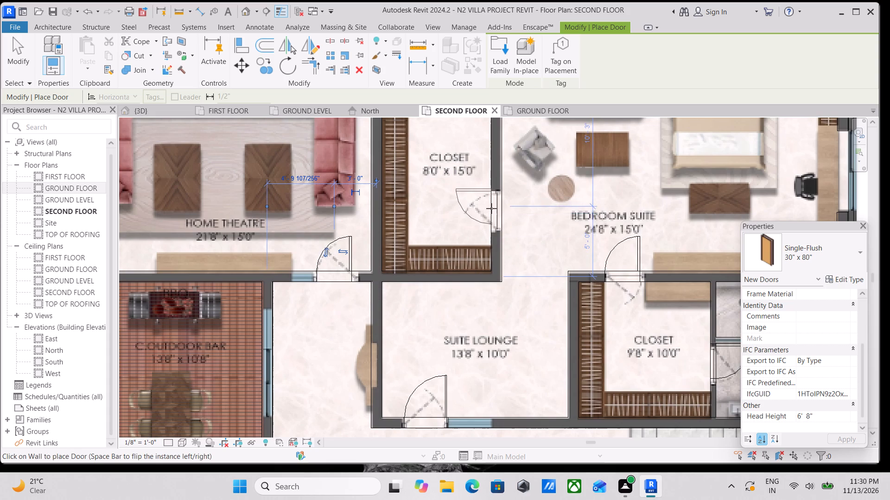
Place a Single-Flush 30" x 80" door in the P.Room doorway, swinging out towards the lift.
{"action": "middle_click_drag", "start_coordinate": [533, 233], "coordinate": [394, 311]}
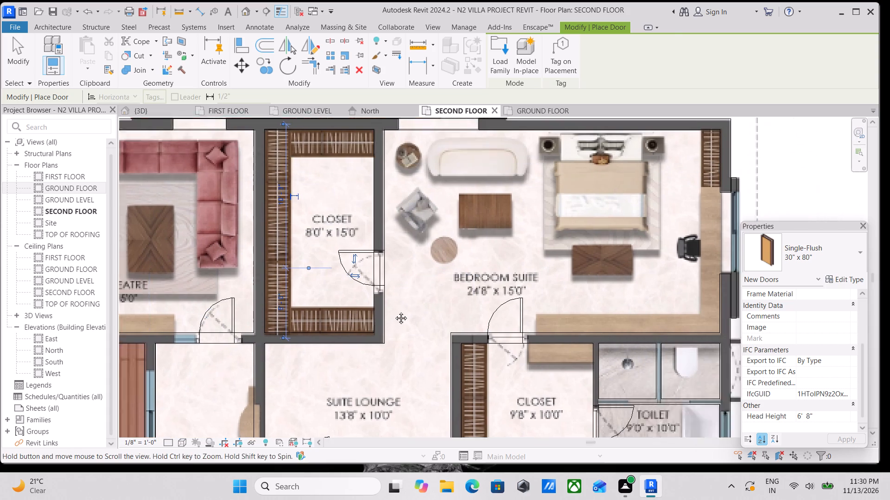
{"action": "middle_click_drag", "start_coordinate": [394, 311], "coordinate": [381, 319]}
{"action": "scroll", "coordinate": [401, 296], "scroll_direction": "down", "scroll_amount": 3}
{"action": "middle_click_drag", "start_coordinate": [401, 297], "coordinate": [483, 223]}
{"action": "middle_click_drag", "start_coordinate": [436, 318], "coordinate": [467, 263]}
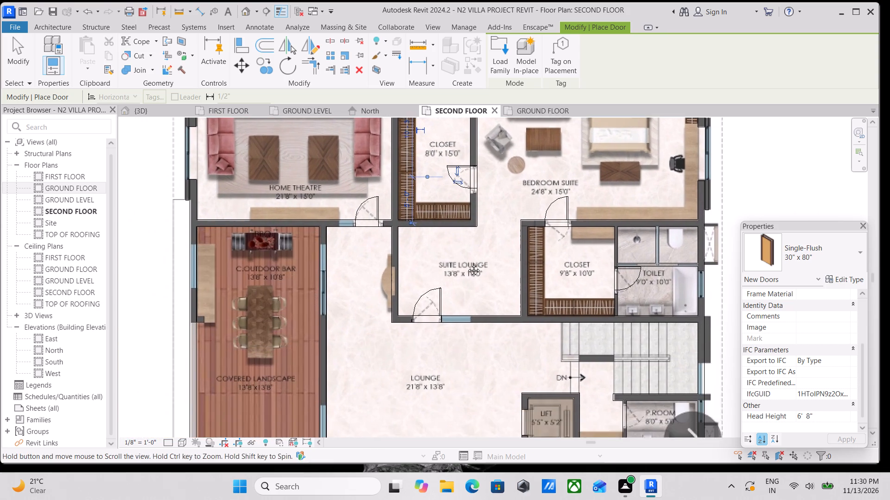
{"action": "middle_click_drag", "start_coordinate": [467, 263], "coordinate": [471, 247]}
{"action": "middle_click_drag", "start_coordinate": [485, 340], "coordinate": [462, 318]}
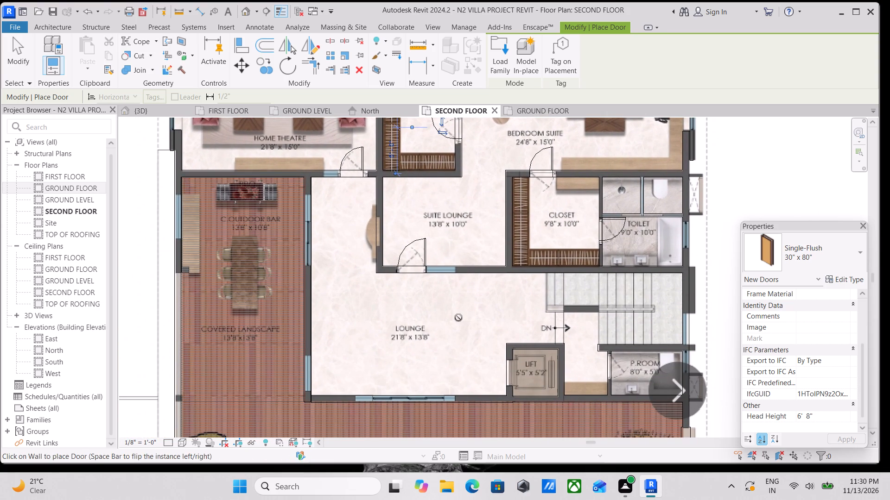
{"action": "left_click", "coordinate": [607, 366]}
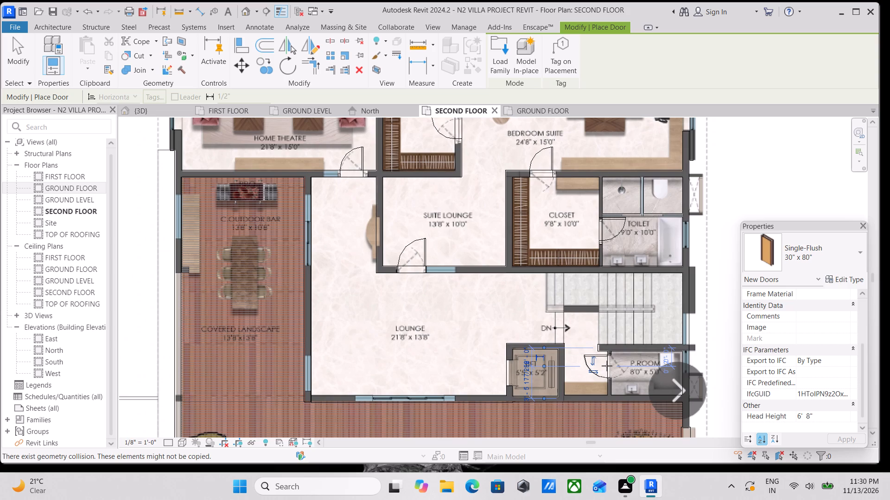
{"action": "key", "text": "Escape"}
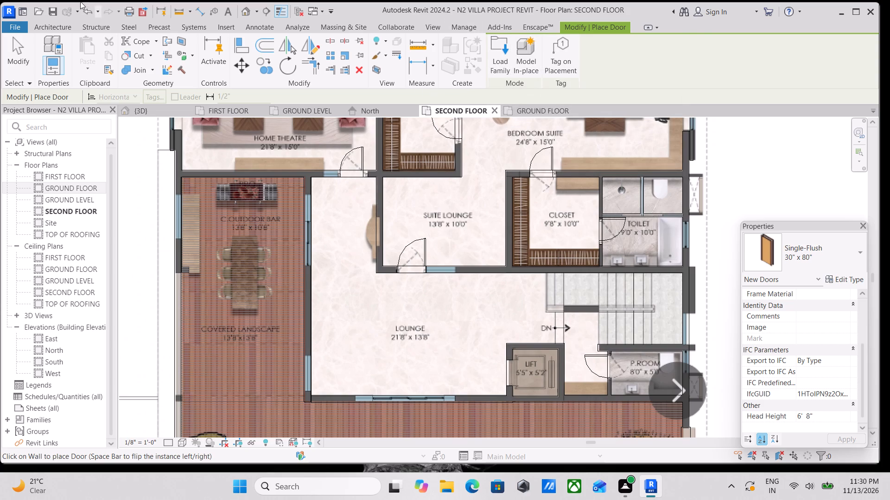
Draw a Storefront curtain wall about 10'-6" long across the Lounge's wide opening onto the terrace.
{"action": "left_click", "coordinate": [72, 28]}
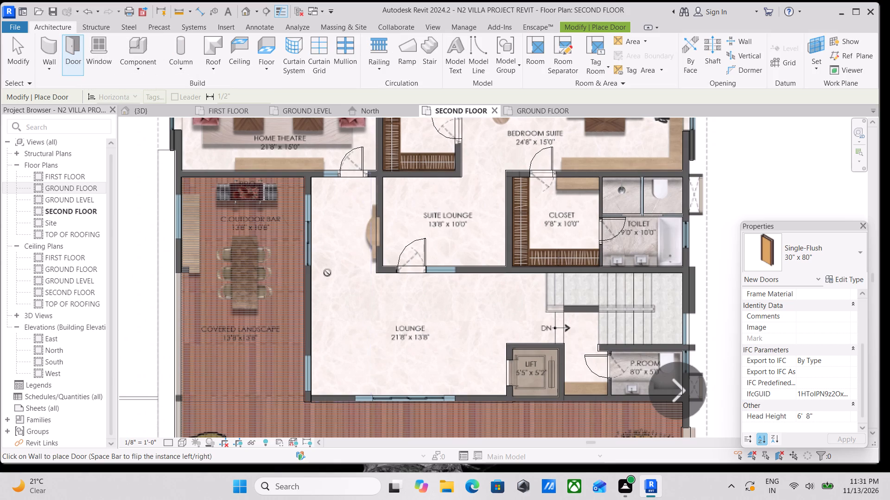
{"action": "type", "text": "wa"}
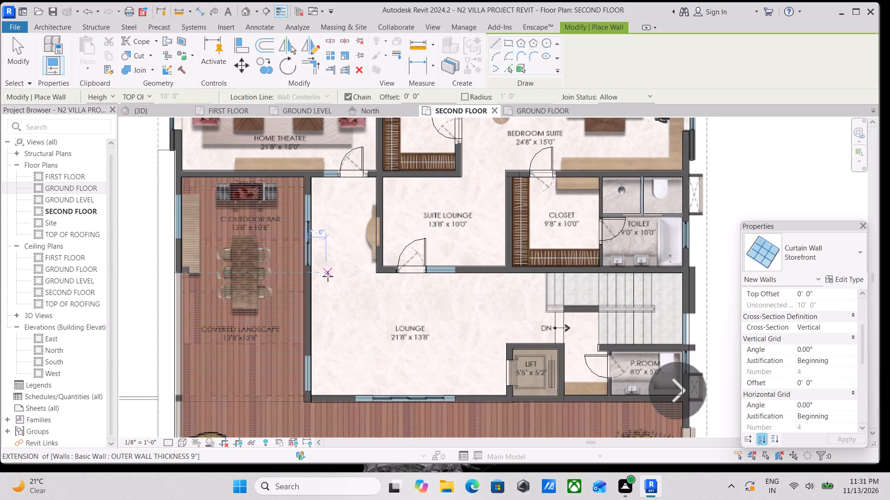
{"action": "scroll", "coordinate": [472, 478], "scroll_direction": "up", "scroll_amount": 1}
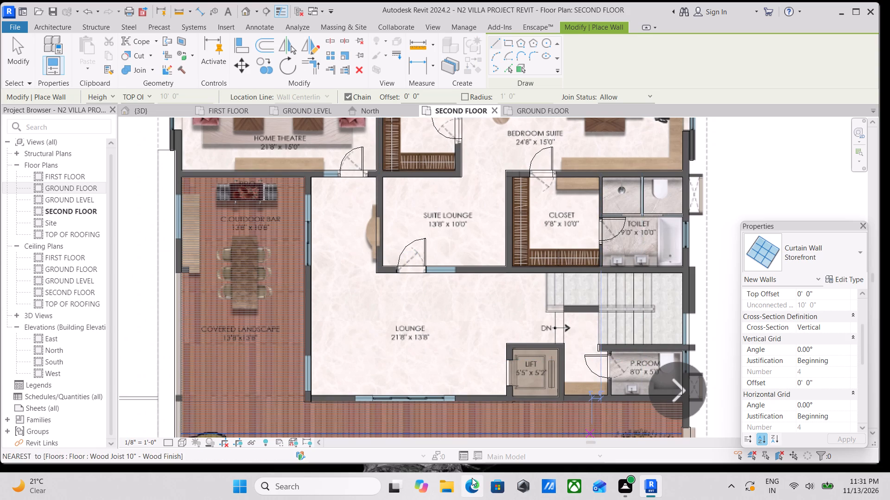
{"action": "scroll", "coordinate": [448, 482], "scroll_direction": "up", "scroll_amount": 2}
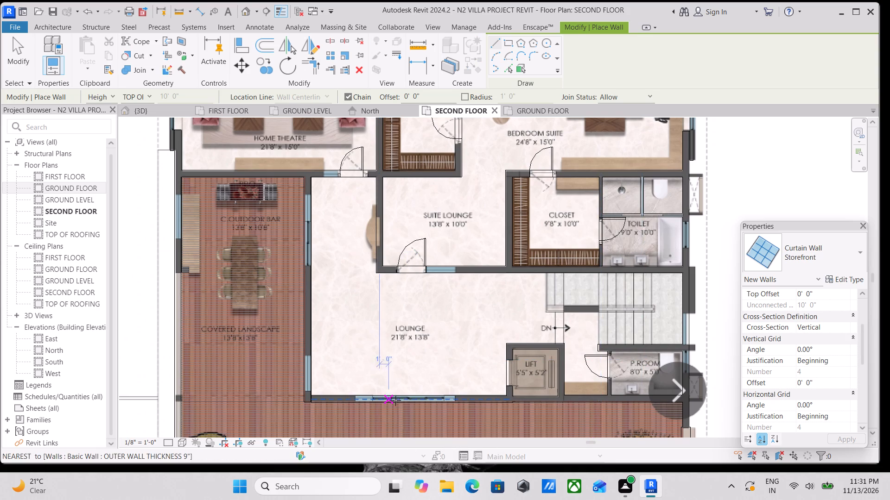
{"action": "middle_click_drag", "start_coordinate": [406, 402], "coordinate": [454, 336]}
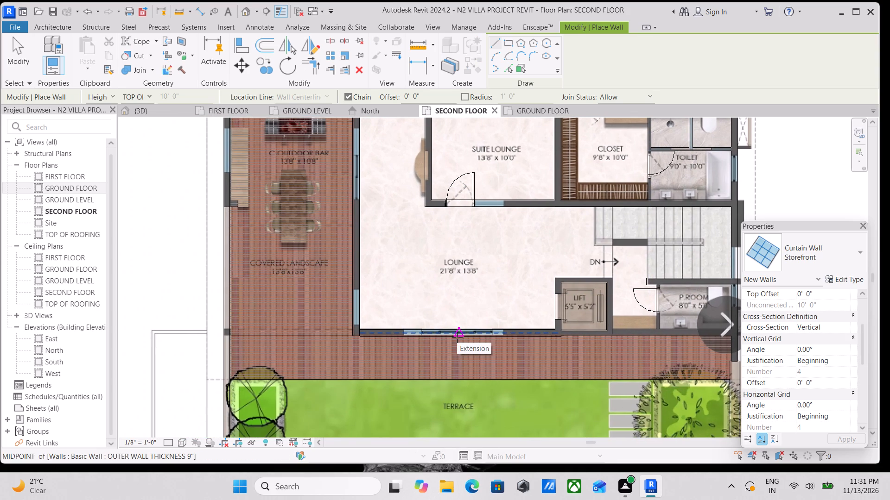
{"action": "scroll", "coordinate": [465, 337], "scroll_direction": "up", "scroll_amount": 3}
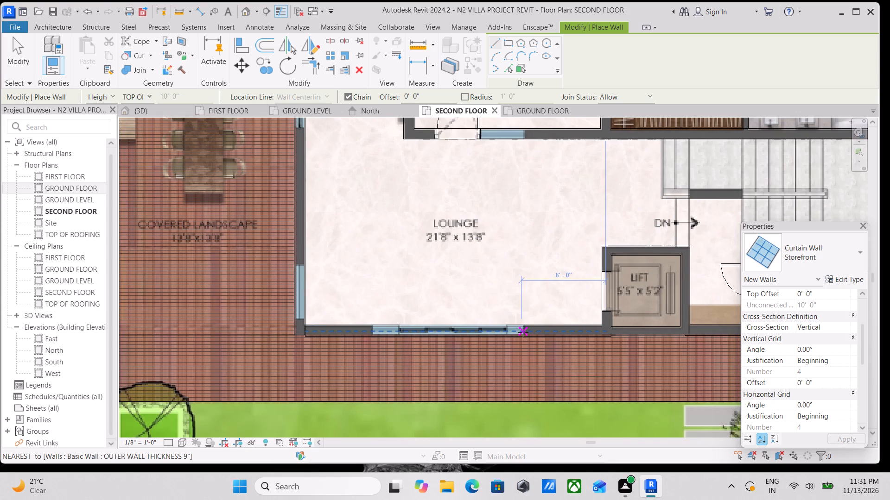
{"action": "left_click", "coordinate": [524, 331]}
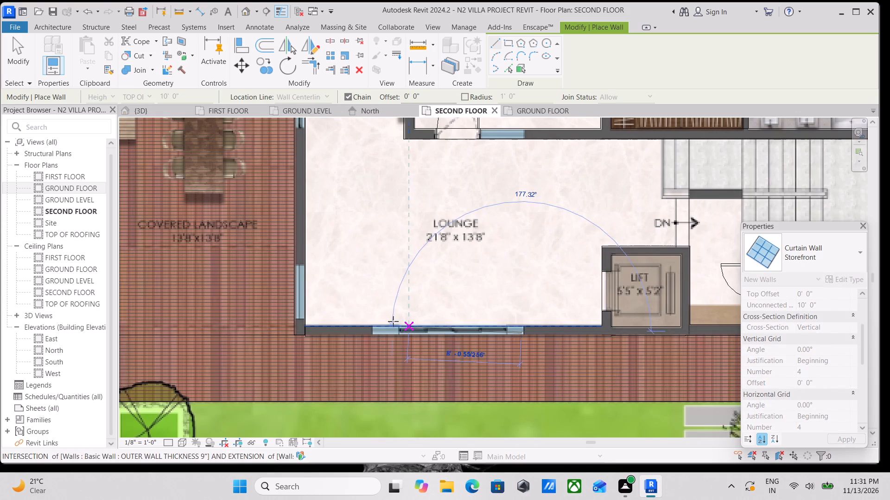
{"action": "left_click", "coordinate": [374, 332]}
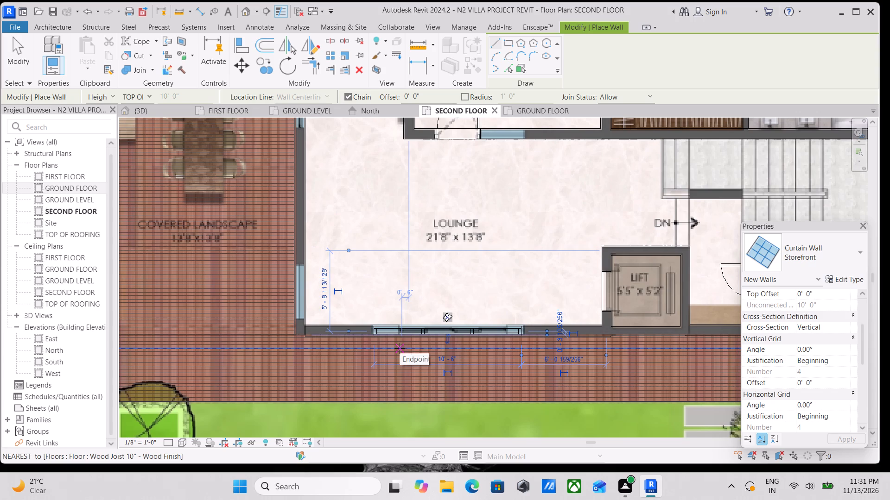
{"action": "key", "text": "Escape"}
Draw a Storefront curtain wall about 3'-11" long in the opening between the Lounge and the Covered Landscape, near the terrace corner.
{"action": "scroll", "coordinate": [262, 277], "scroll_direction": "up", "scroll_amount": 2}
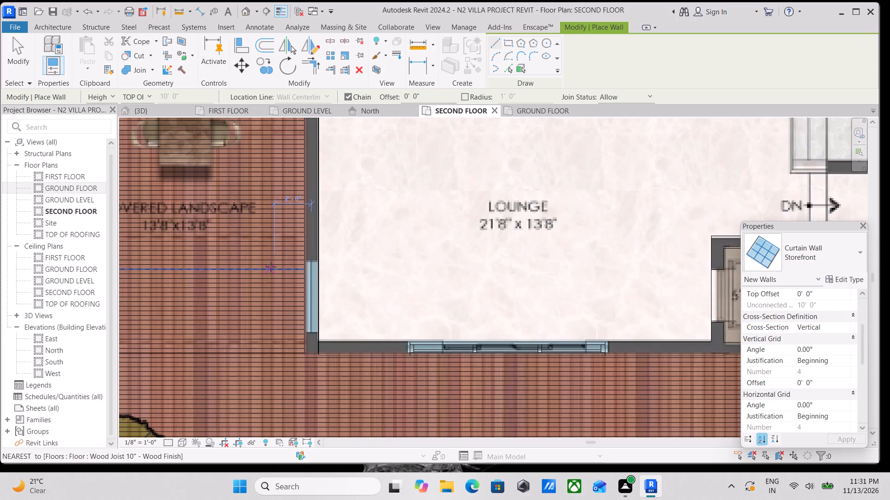
{"action": "scroll", "coordinate": [274, 269], "scroll_direction": "up", "scroll_amount": 1}
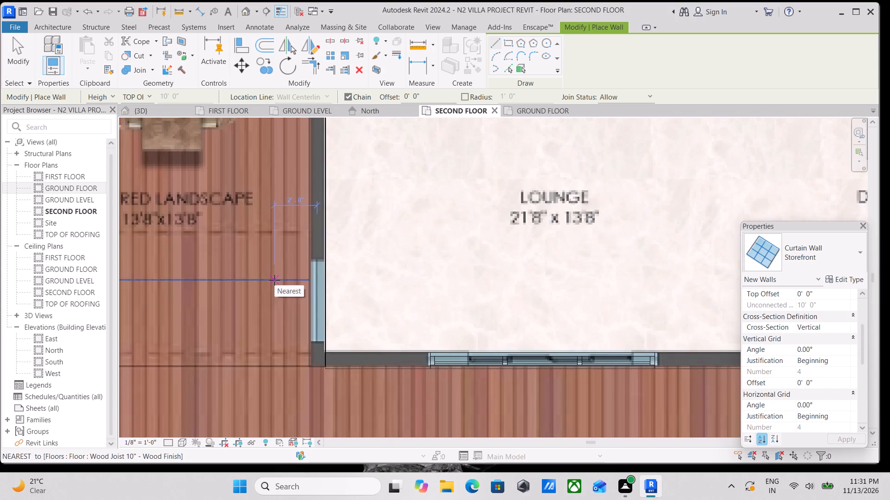
{"action": "scroll", "coordinate": [274, 280], "scroll_direction": "up", "scroll_amount": 1}
{"action": "scroll", "coordinate": [271, 319], "scroll_direction": "up", "scroll_amount": 2}
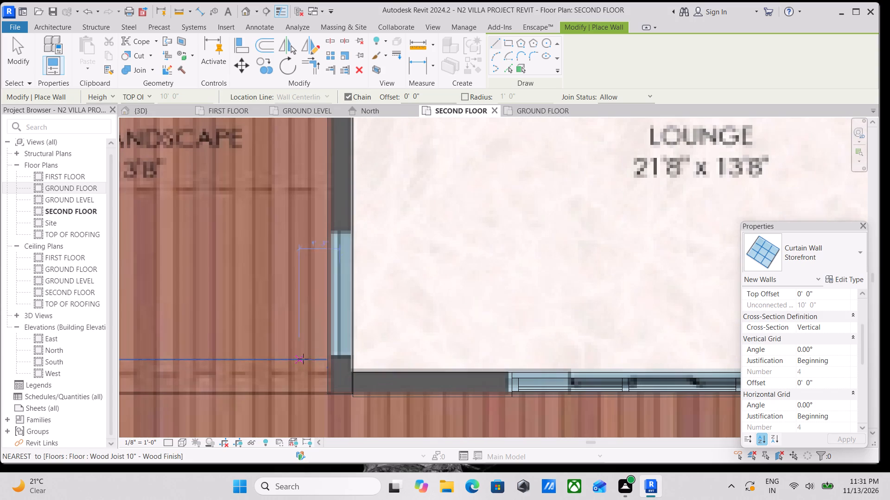
{"action": "left_click", "coordinate": [342, 358]}
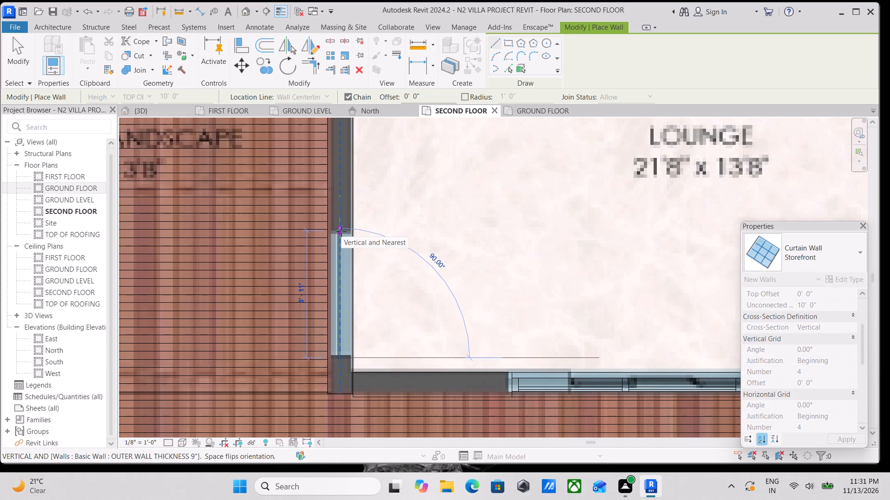
{"action": "left_click", "coordinate": [341, 231]}
{"action": "key", "text": "Escape"}
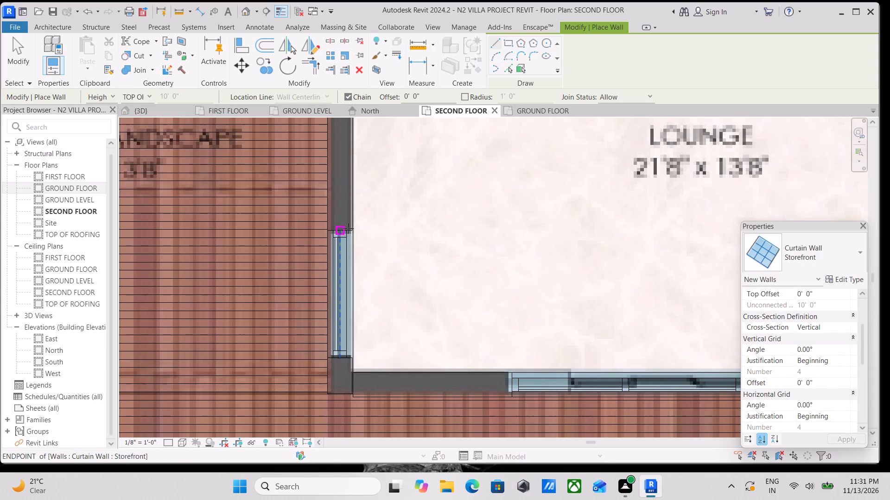
Draw a Storefront curtain wall about 7'-6" long in the opening between the C.Outdoor Bar and the passage beside the Suite Lounge.
{"action": "scroll", "coordinate": [397, 214], "scroll_direction": "down", "scroll_amount": 3}
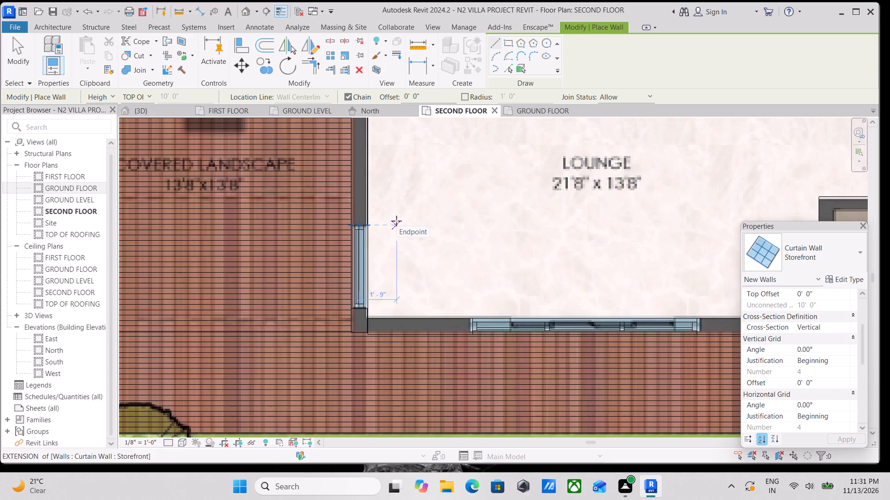
{"action": "scroll", "coordinate": [416, 217], "scroll_direction": "down", "scroll_amount": 4}
{"action": "middle_click_drag", "start_coordinate": [417, 217], "coordinate": [414, 380]}
{"action": "middle_click_drag", "start_coordinate": [470, 250], "coordinate": [470, 282]}
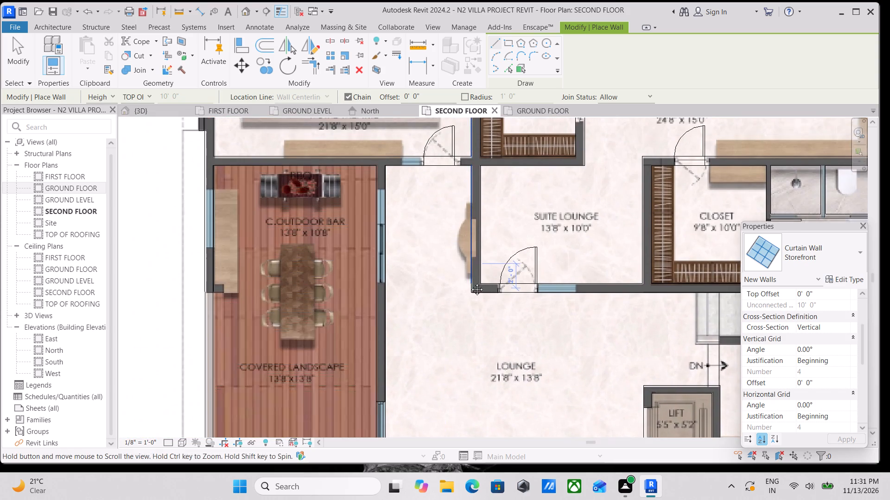
{"action": "middle_click_drag", "start_coordinate": [470, 282], "coordinate": [463, 325]}
{"action": "scroll", "coordinate": [388, 333], "scroll_direction": "up", "scroll_amount": 5}
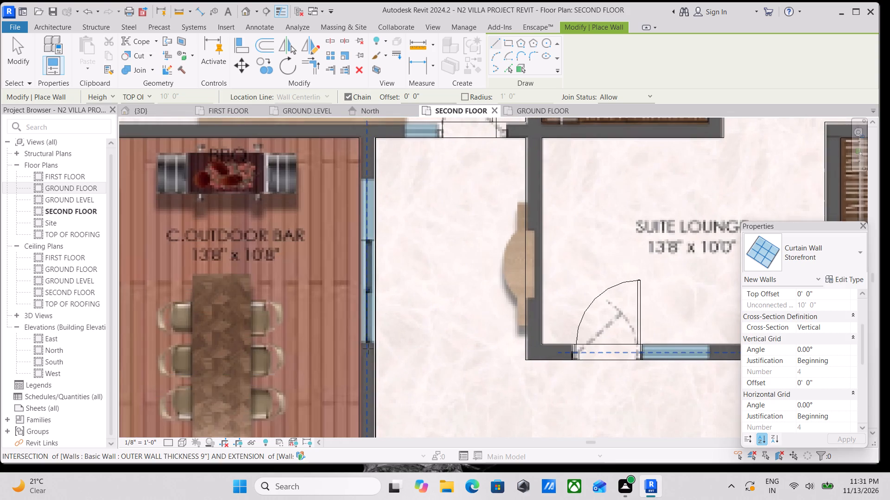
{"action": "scroll", "coordinate": [369, 342], "scroll_direction": "down", "scroll_amount": 2}
{"action": "left_click", "coordinate": [369, 342]}
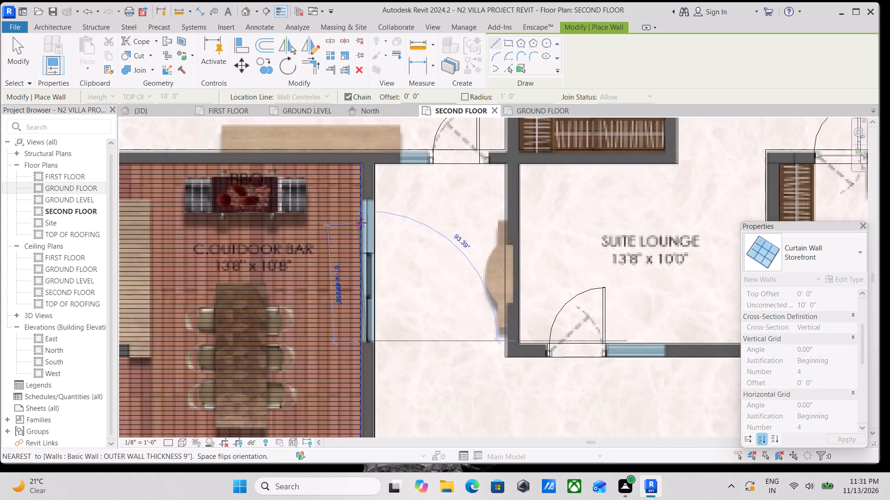
{"action": "left_click", "coordinate": [370, 199]}
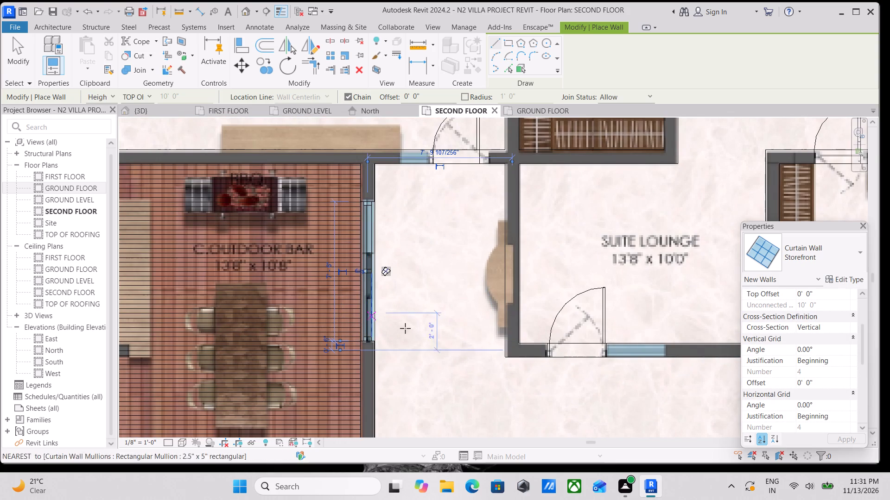
Draw a Storefront curtain wall about 1'-6" long in the opening beside the Home Theatre door.
{"action": "scroll", "coordinate": [472, 306], "scroll_direction": "down", "scroll_amount": 2}
{"action": "middle_click_drag", "start_coordinate": [454, 305], "coordinate": [450, 325]}
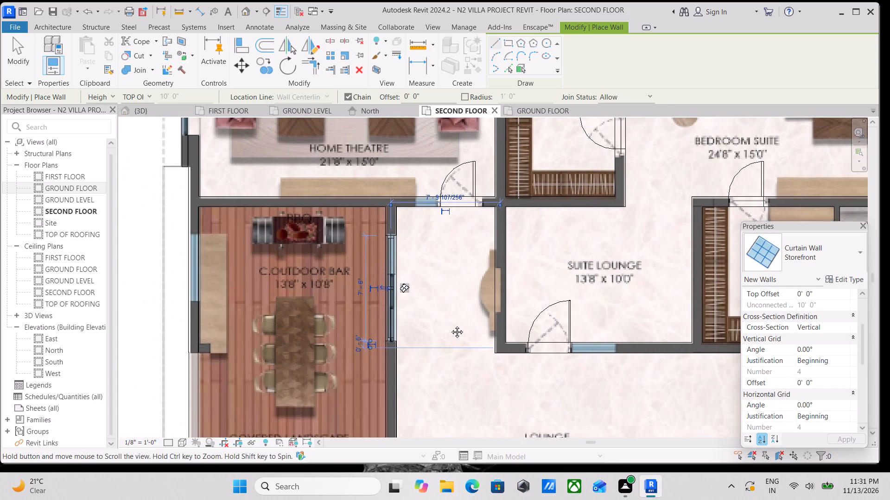
{"action": "middle_click_drag", "start_coordinate": [450, 325], "coordinate": [444, 357]}
{"action": "scroll", "coordinate": [442, 270], "scroll_direction": "up", "scroll_amount": 7}
{"action": "scroll", "coordinate": [425, 230], "scroll_direction": "up", "scroll_amount": 4}
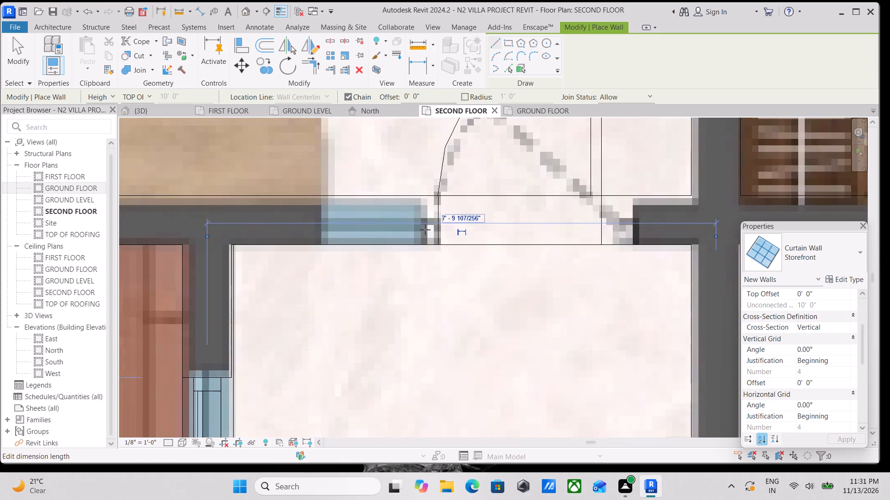
{"action": "scroll", "coordinate": [413, 220], "scroll_direction": "up", "scroll_amount": 3}
{"action": "left_click", "coordinate": [425, 225]}
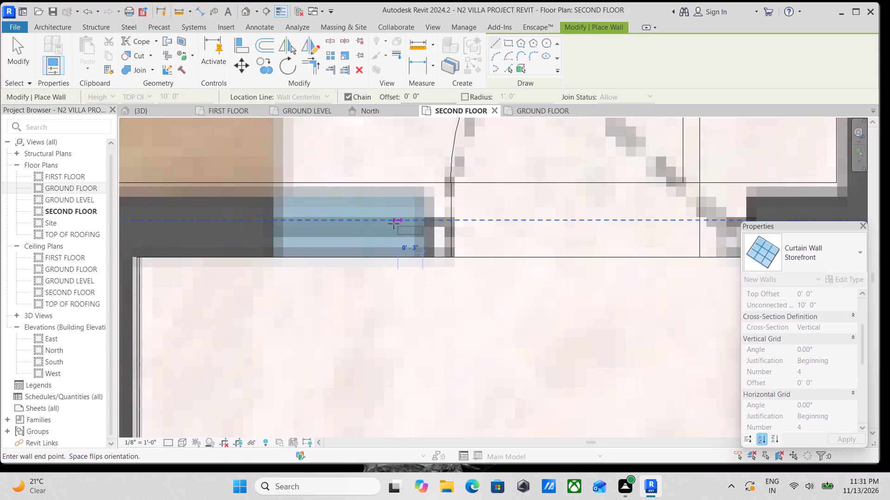
{"action": "left_click", "coordinate": [278, 219]}
Draw a Storefront curtain wall about 3'-1" long in the opening beside the Suite Lounge door, facing the Lounge.
{"action": "middle_click_drag", "start_coordinate": [514, 244], "coordinate": [165, 275]}
{"action": "scroll", "coordinate": [226, 274], "scroll_direction": "down", "scroll_amount": 3}
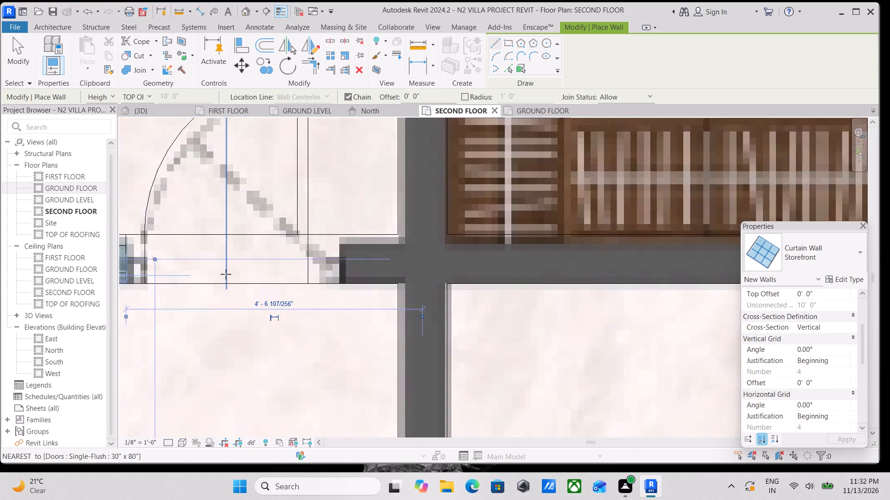
{"action": "scroll", "coordinate": [226, 274], "scroll_direction": "down", "scroll_amount": 2}
{"action": "scroll", "coordinate": [327, 344], "scroll_direction": "down", "scroll_amount": 11}
{"action": "scroll", "coordinate": [466, 336], "scroll_direction": "down", "scroll_amount": 4}
{"action": "middle_click_drag", "start_coordinate": [468, 335], "coordinate": [396, 243]}
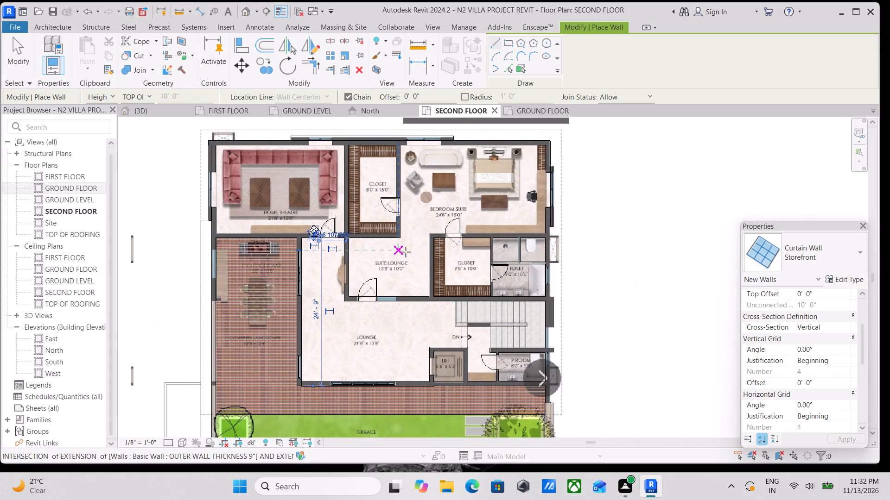
{"action": "scroll", "coordinate": [396, 336], "scroll_direction": "up", "scroll_amount": 7}
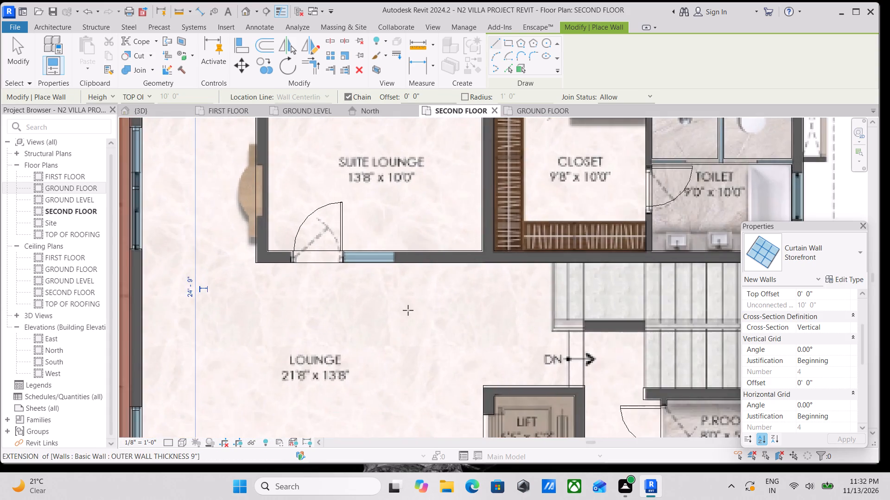
{"action": "scroll", "coordinate": [432, 312], "scroll_direction": "up", "scroll_amount": 2}
{"action": "scroll", "coordinate": [383, 255], "scroll_direction": "up", "scroll_amount": 6}
{"action": "left_click", "coordinate": [386, 238]}
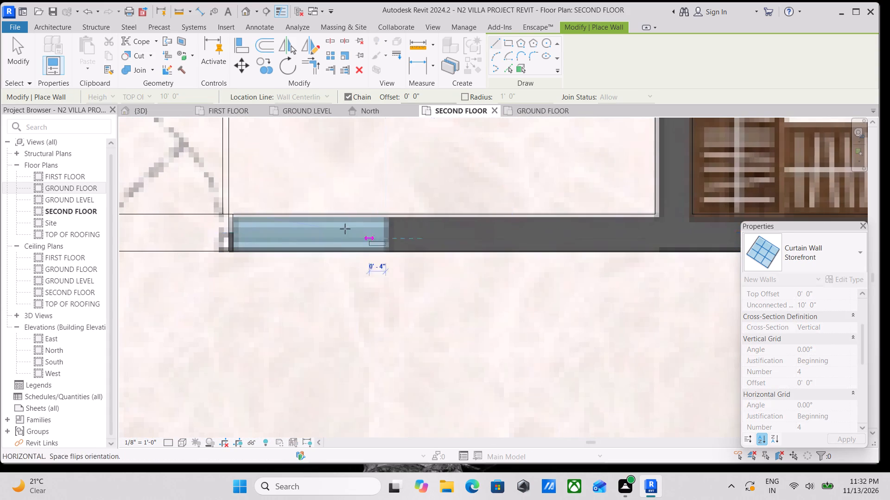
{"action": "left_click", "coordinate": [234, 234]}
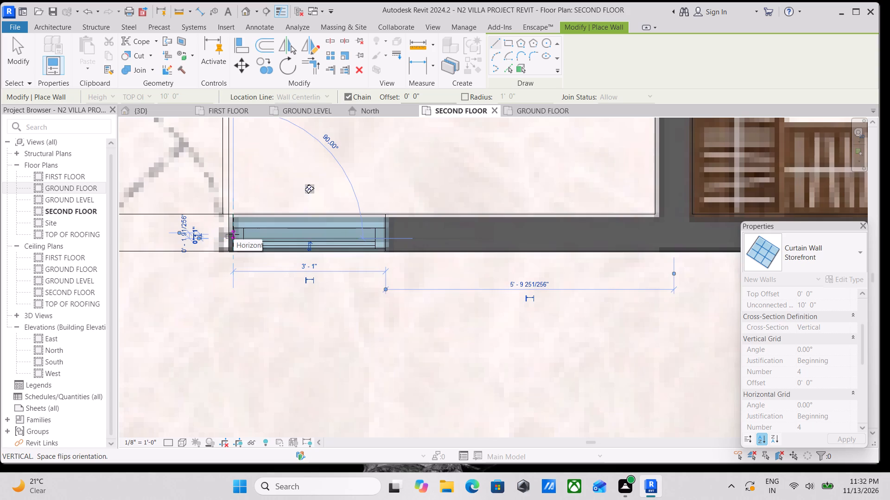
{"action": "key", "text": "Escape"}
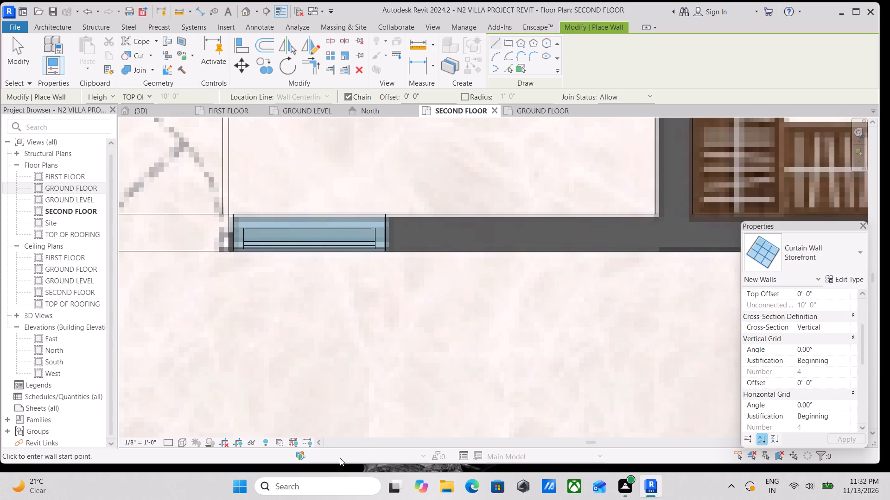
{"action": "scroll", "coordinate": [363, 438], "scroll_direction": "down", "scroll_amount": 4}
{"action": "scroll", "coordinate": [444, 463], "scroll_direction": "down", "scroll_amount": 4}
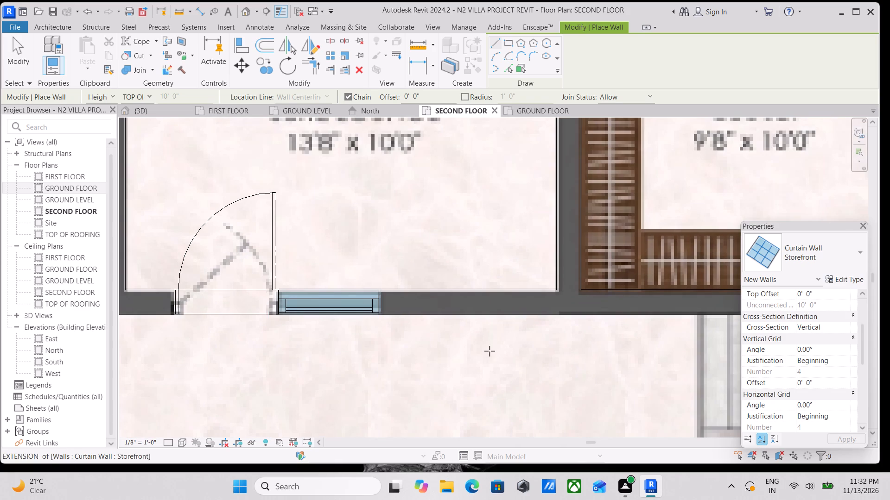
{"action": "key", "text": "Escape"}
{"action": "key", "text": "Escape"}
{"action": "scroll", "coordinate": [464, 307], "scroll_direction": "down", "scroll_amount": 3}
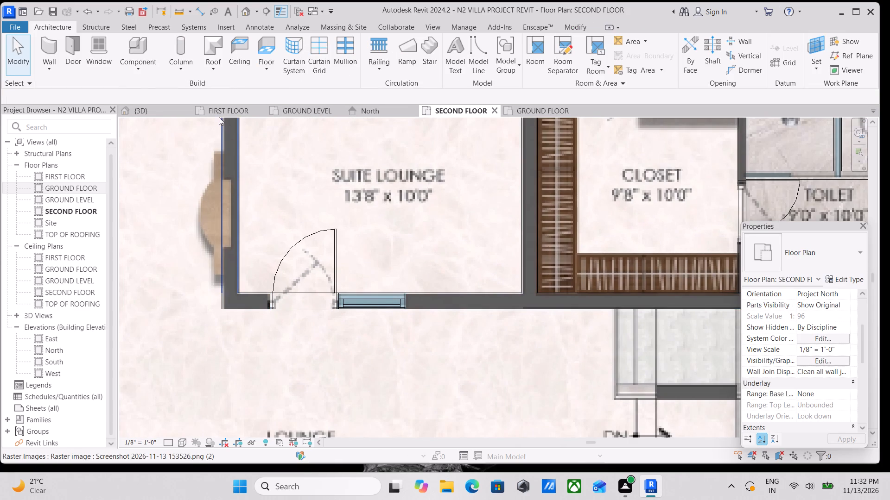
In the 3D view, place a Fixed 36" x 48" window in the front wall at ground level, beside the single door.
{"action": "left_click_drag", "start_coordinate": [169, 112], "coordinate": [163, 112]}
{"action": "scroll", "coordinate": [392, 265], "scroll_direction": "down", "scroll_amount": 1}
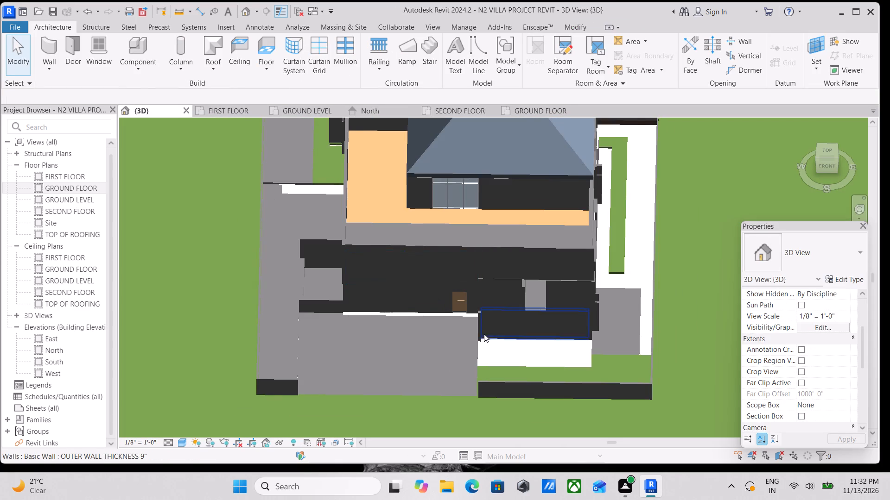
{"action": "middle_click_drag", "start_coordinate": [490, 344], "coordinate": [546, 255], "text": "shift"}
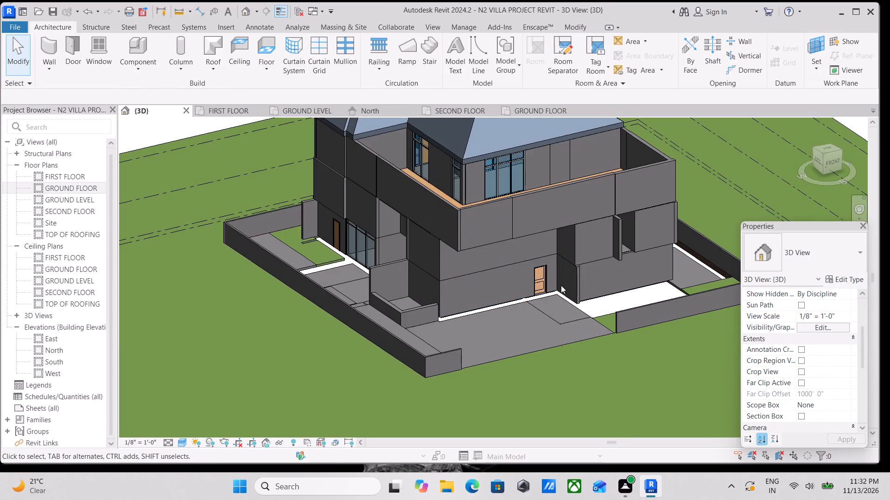
{"action": "middle_click_drag", "start_coordinate": [562, 286], "coordinate": [554, 300]}
{"action": "scroll", "coordinate": [554, 300], "scroll_direction": "up", "scroll_amount": 1, "text": "shift"}
{"action": "middle_click_drag", "start_coordinate": [502, 287], "coordinate": [490, 282], "text": "shift"}
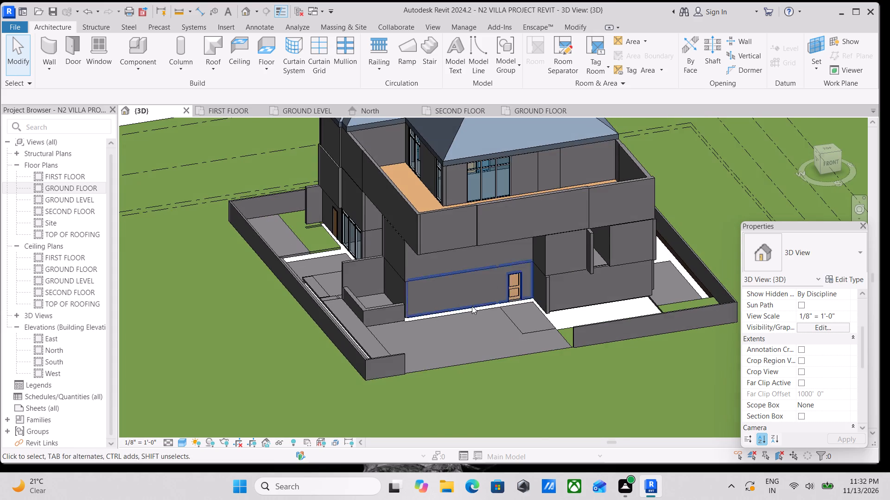
{"action": "scroll", "coordinate": [472, 306], "scroll_direction": "up", "scroll_amount": 4}
{"action": "key", "text": "w"}
{"action": "key", "text": "n"}
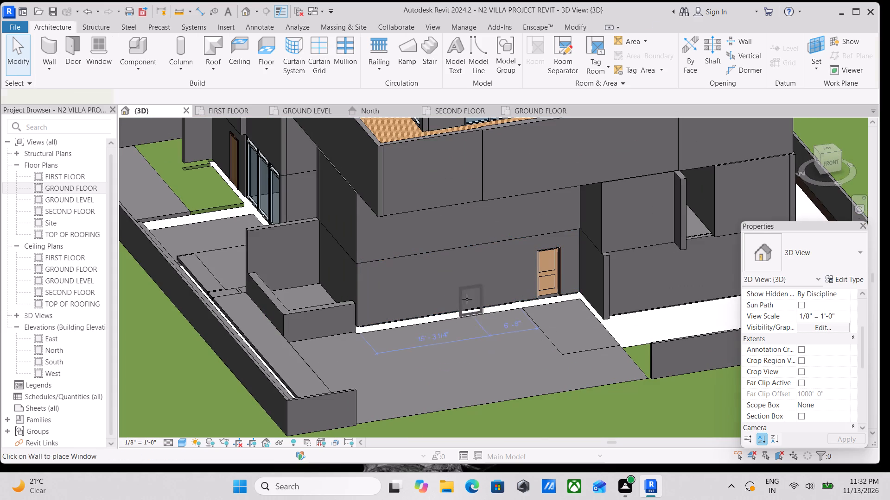
{"action": "left_click", "coordinate": [499, 264]}
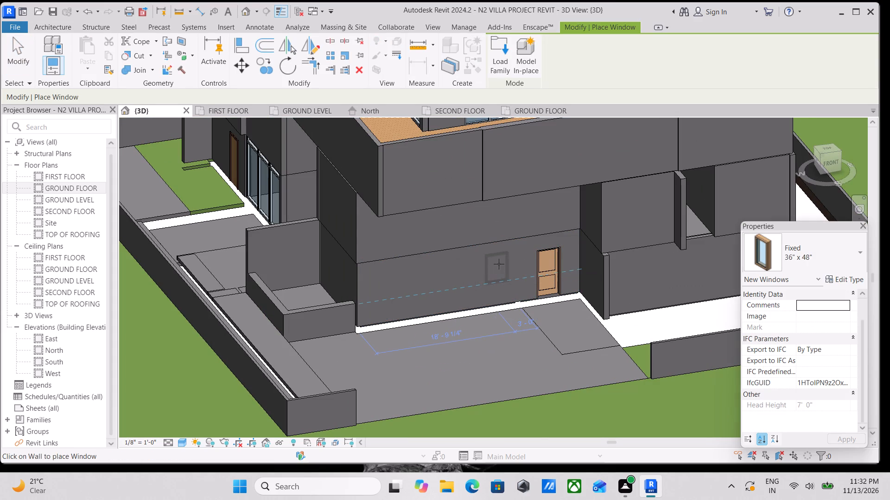
Place a Fixed 36" x 48" window in the second-floor front wall facing the terrace, near the corner away from the Storefront glazing.
{"action": "middle_click_drag", "start_coordinate": [451, 277], "coordinate": [437, 350]}
{"action": "middle_click_drag", "start_coordinate": [456, 282], "coordinate": [457, 343]}
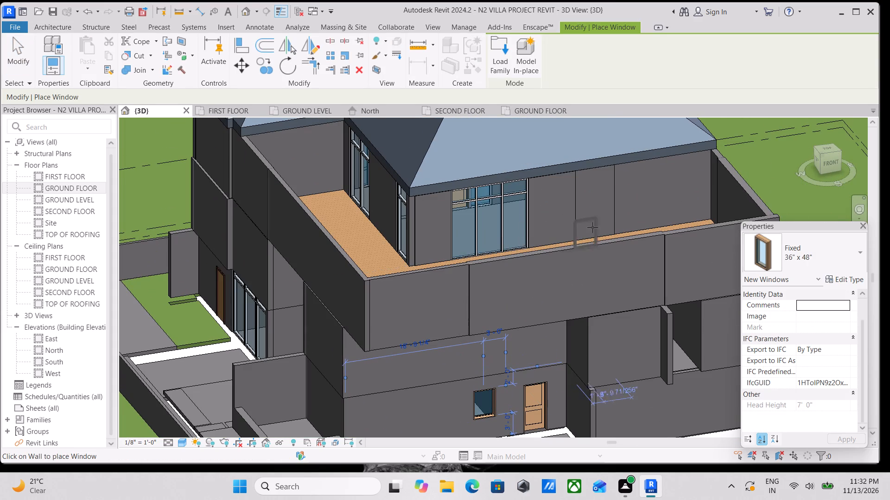
{"action": "scroll", "coordinate": [665, 195], "scroll_direction": "down", "scroll_amount": 2}
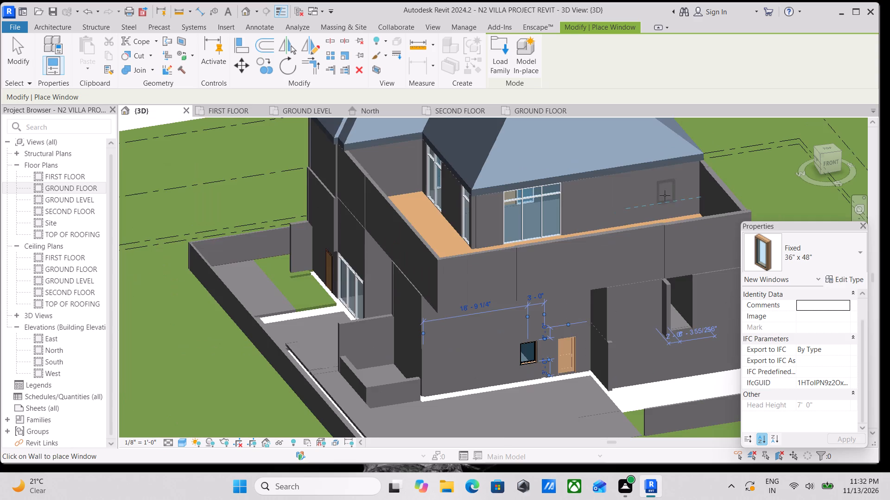
{"action": "middle_click", "coordinate": [665, 195]}
{"action": "left_click", "coordinate": [665, 192]}
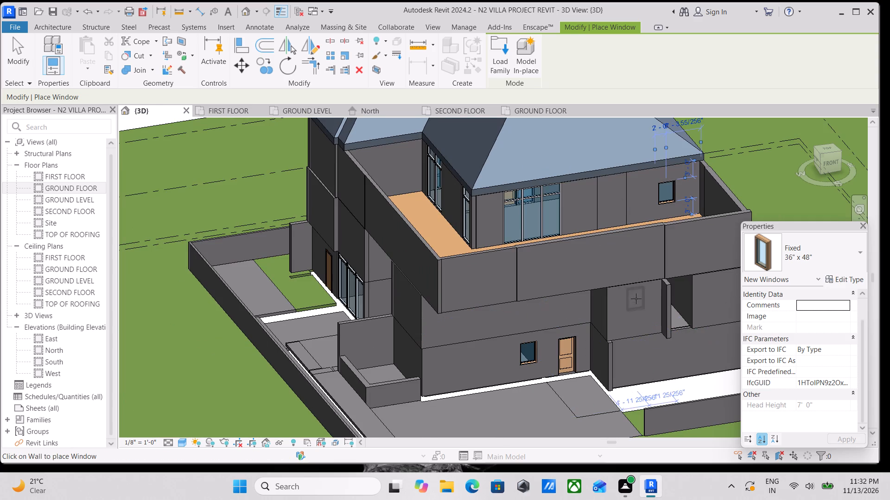
{"action": "middle_click_drag", "start_coordinate": [636, 299], "coordinate": [598, 272]}
{"action": "key", "text": "Escape"}
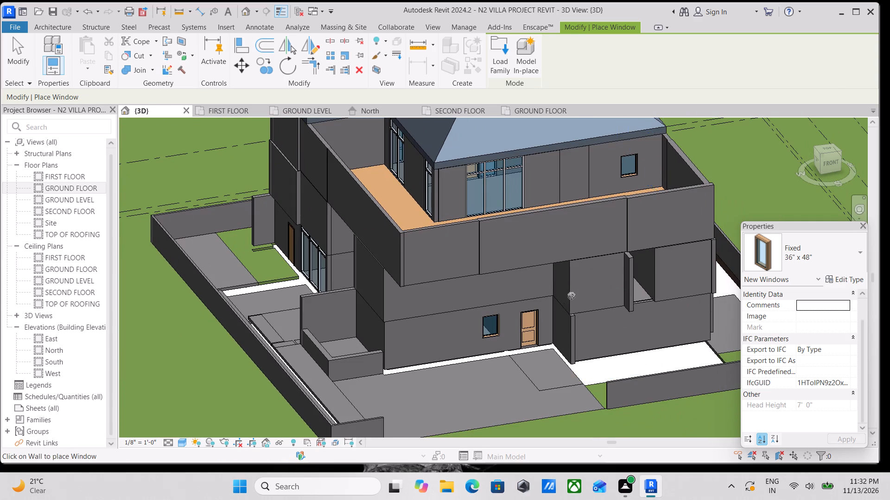
{"action": "scroll", "coordinate": [572, 296], "scroll_direction": "down", "scroll_amount": 3}
{"action": "key", "text": "Escape"}
{"action": "middle_click_drag", "start_coordinate": [571, 315], "coordinate": [504, 302]}
{"action": "scroll", "coordinate": [513, 331], "scroll_direction": "up", "scroll_amount": 2}
{"action": "key", "text": "Escape"}
{"action": "scroll", "coordinate": [491, 325], "scroll_direction": "down", "scroll_amount": 1}
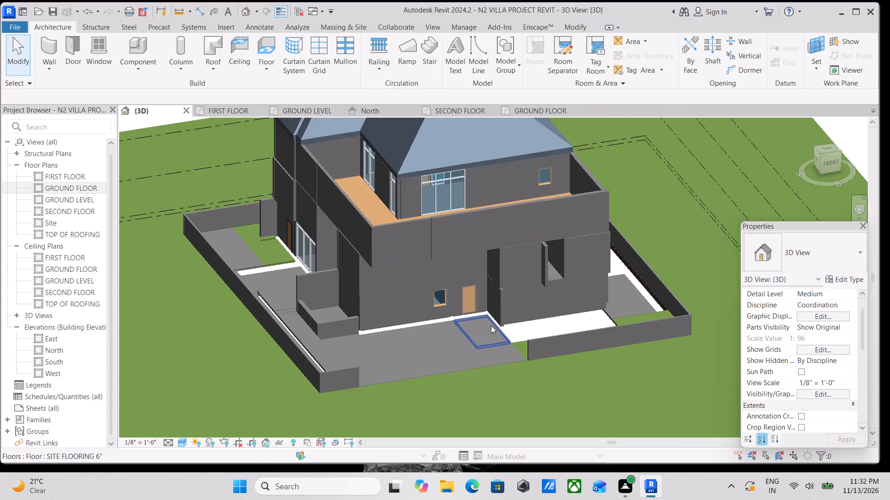
Capture a screenshot of the whole villa and its compound in 3D, seen mainly from the front.
{"action": "middle_click_drag", "start_coordinate": [490, 325], "coordinate": [466, 332]}
{"action": "scroll", "coordinate": [466, 332], "scroll_direction": "down", "scroll_amount": 1}
{"action": "middle_click", "coordinate": [510, 431]}
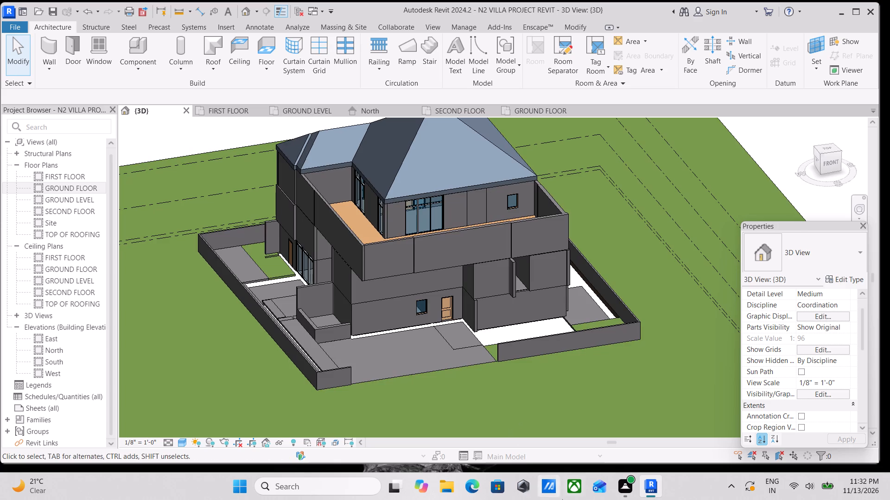
{"action": "middle_click", "coordinate": [565, 466]}
{"action": "scroll", "coordinate": [566, 463], "scroll_direction": "down", "scroll_amount": 1}
{"action": "scroll", "coordinate": [477, 362], "scroll_direction": "down", "scroll_amount": 2}
{"action": "middle_click_drag", "start_coordinate": [484, 354], "coordinate": [509, 382]}
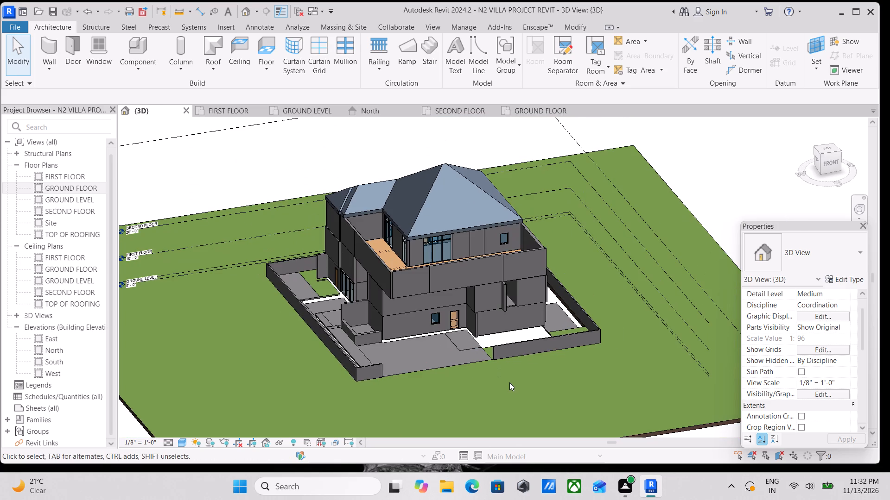
{"action": "key", "text": "shift+super+s"}
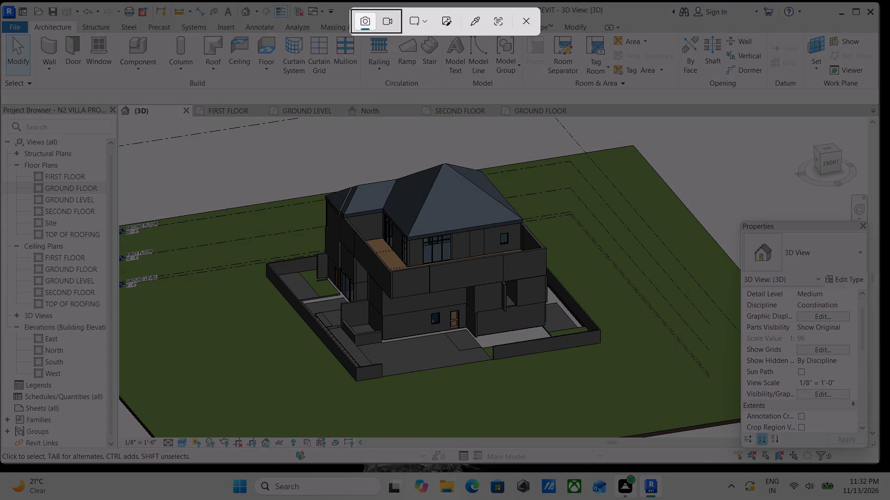
{"action": "left_click_drag", "start_coordinate": [241, 150], "coordinate": [629, 403]}
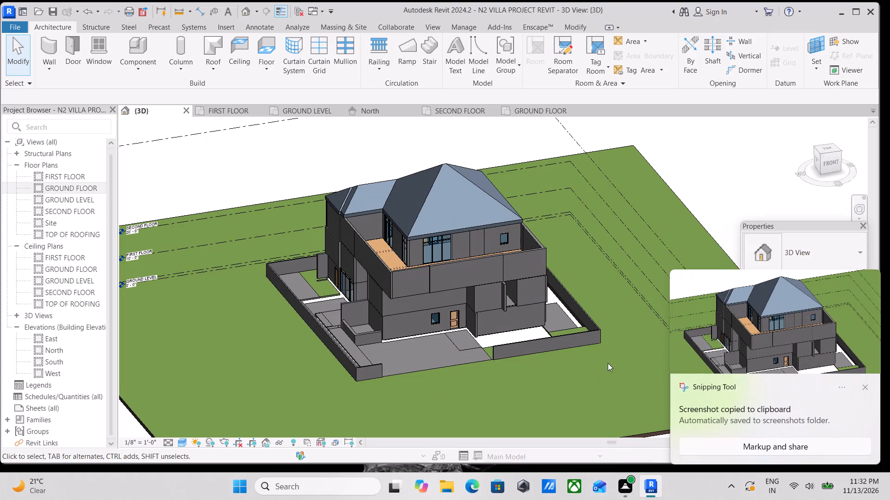
Capture a second screenshot of the whole villa in 3D from the corner between its front and right faces.
{"action": "middle_click_drag", "start_coordinate": [602, 356], "coordinate": [485, 343], "text": "shift"}
{"action": "middle_click_drag", "start_coordinate": [483, 367], "coordinate": [474, 350]}
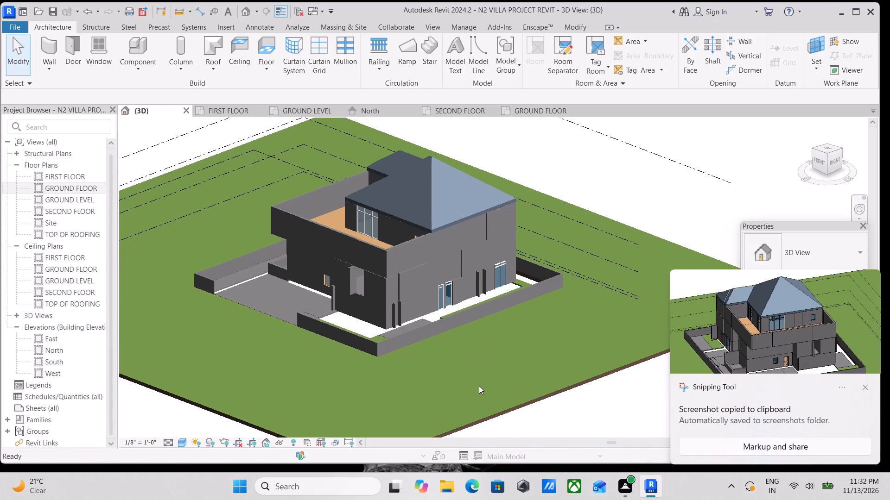
{"action": "scroll", "coordinate": [479, 386], "scroll_direction": "up", "scroll_amount": 1}
{"action": "middle_click_drag", "start_coordinate": [479, 386], "coordinate": [527, 403]}
{"action": "scroll", "coordinate": [528, 401], "scroll_direction": "down", "scroll_amount": 1}
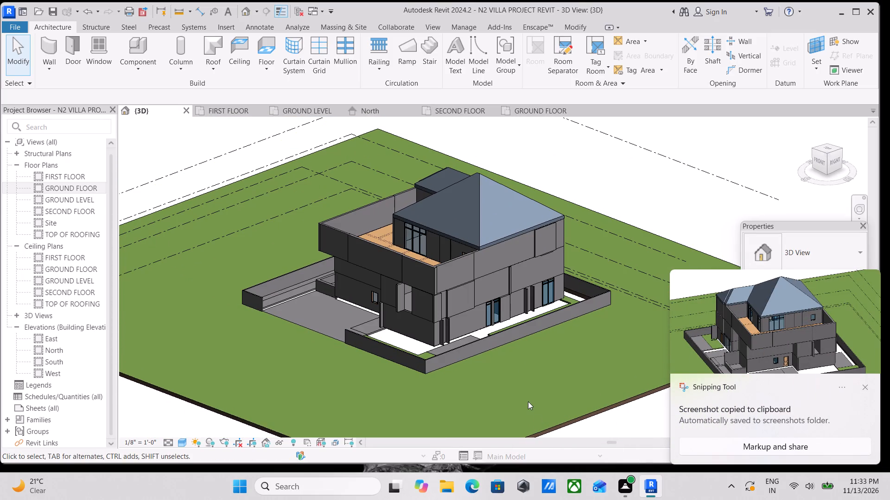
{"action": "key", "text": "shift+super+s"}
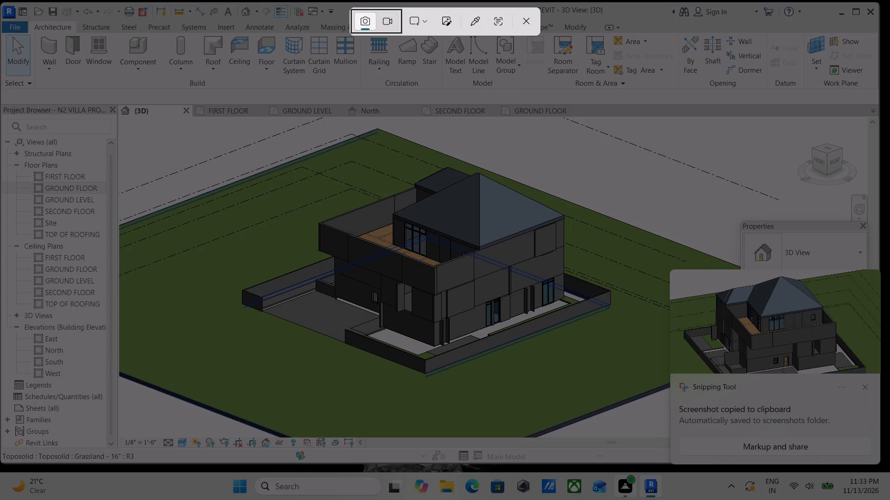
{"action": "left_click_drag", "start_coordinate": [182, 147], "coordinate": [426, 366]}
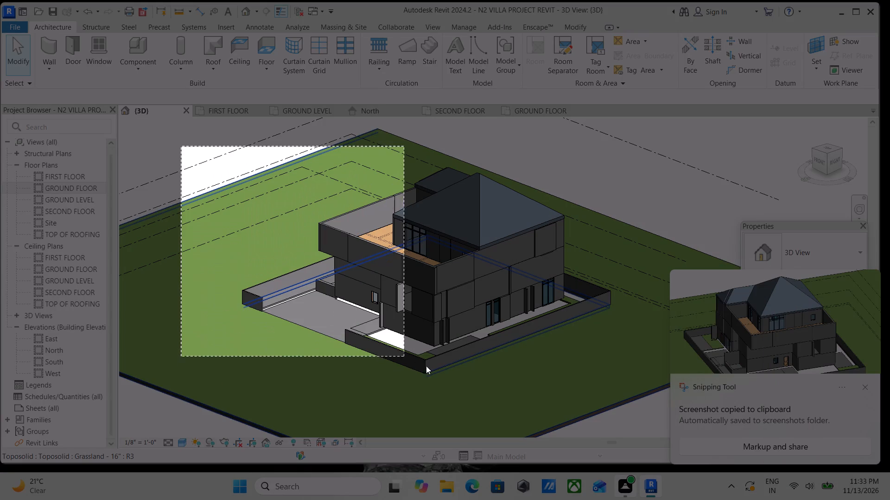
{"action": "left_click_drag", "start_coordinate": [426, 366], "coordinate": [646, 400]}
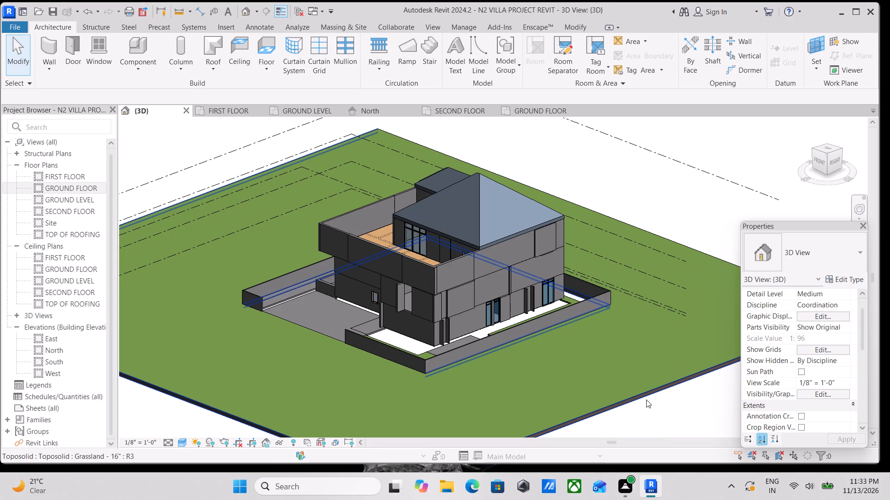
Save the project to the Desktop as N2 VILLA PROJECT REVIT.rvt.
{"action": "scroll", "coordinate": [509, 318], "scroll_direction": "up", "scroll_amount": 1}
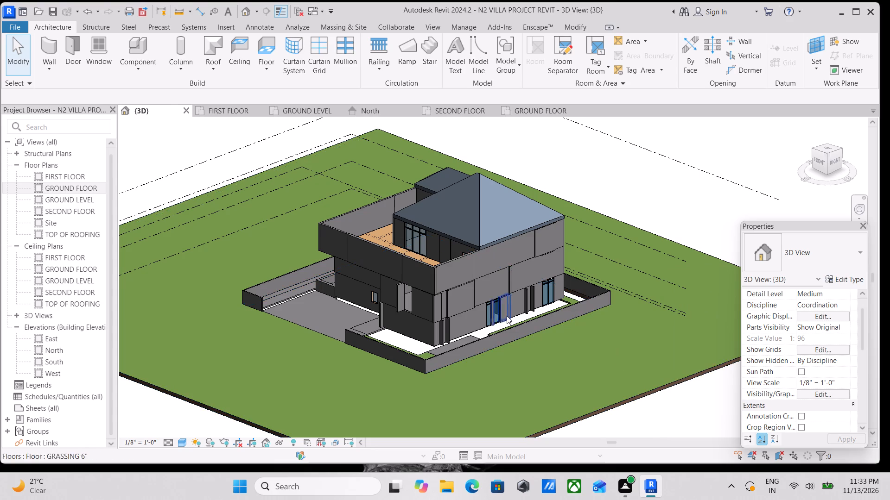
{"action": "scroll", "coordinate": [507, 316], "scroll_direction": "up", "scroll_amount": 1}
{"action": "scroll", "coordinate": [507, 316], "scroll_direction": "down", "scroll_amount": 1}
{"action": "middle_click_drag", "start_coordinate": [507, 316], "coordinate": [519, 332]}
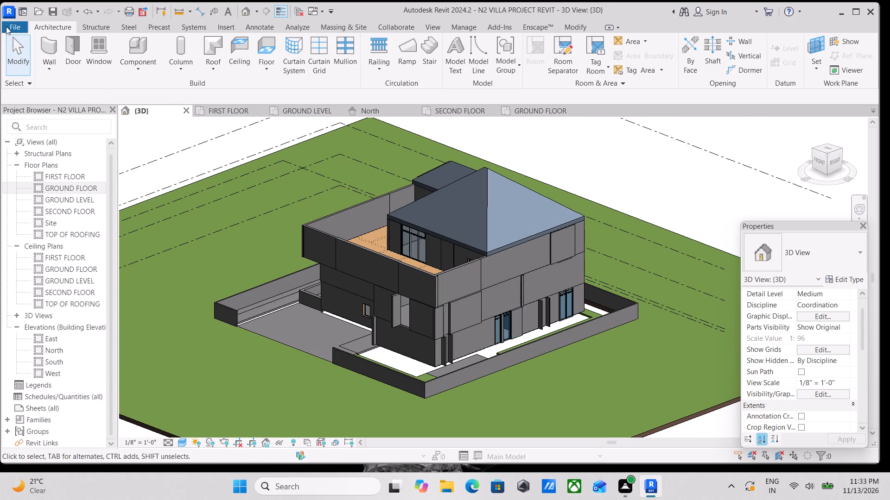
{"action": "left_click", "coordinate": [6, 26]}
{"action": "left_click", "coordinate": [56, 176]}
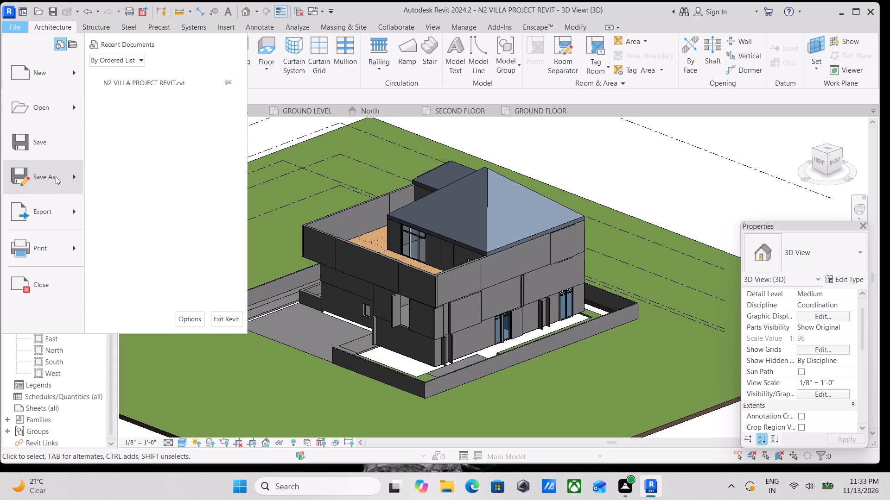
{"action": "left_click", "coordinate": [115, 125]}
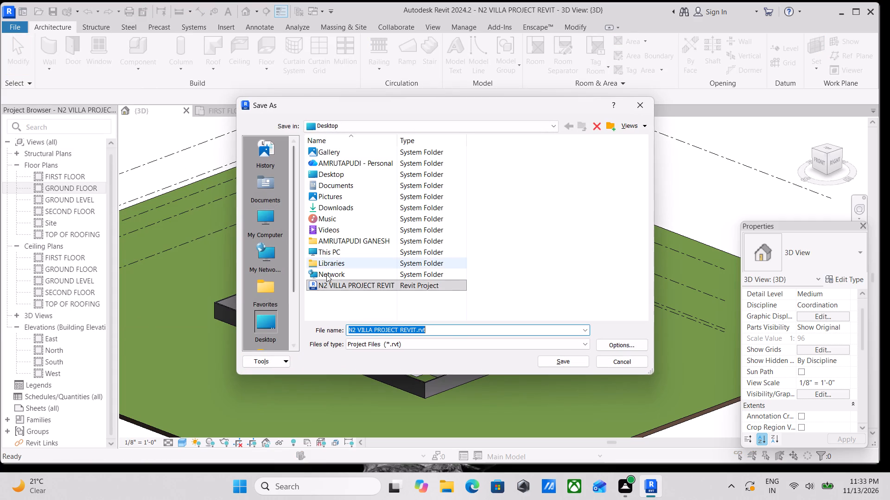
{"action": "left_click", "coordinate": [552, 361]}
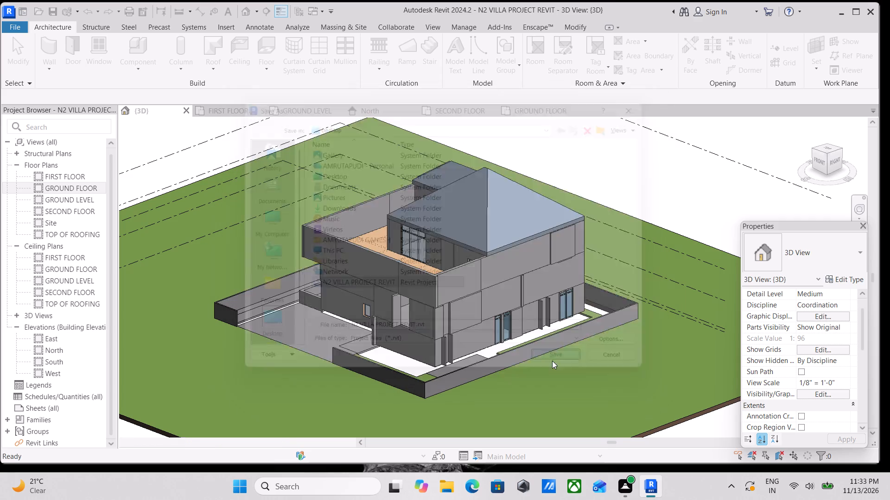